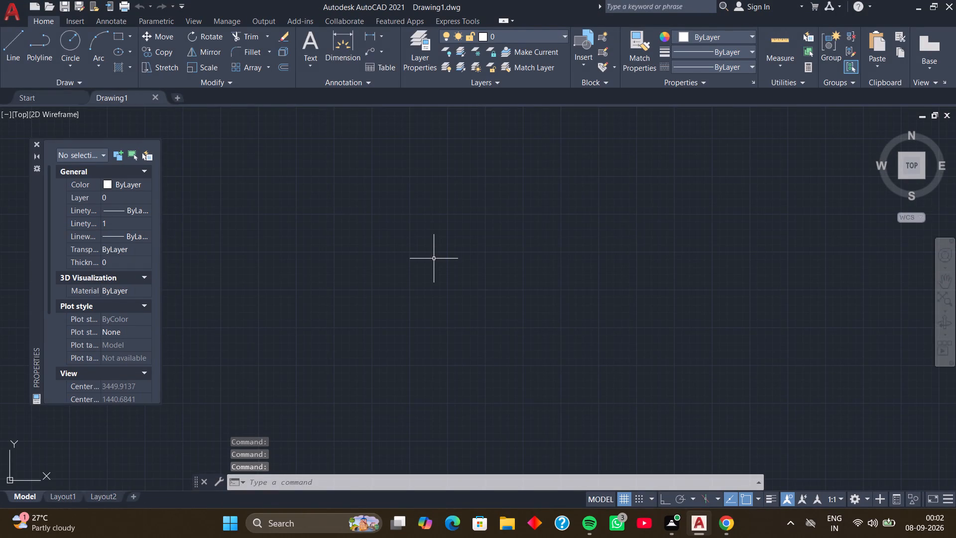
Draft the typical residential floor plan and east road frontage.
Open the Options dialog, apply the Open and Save settings as they are, and close it.
text(OP)
key(space)
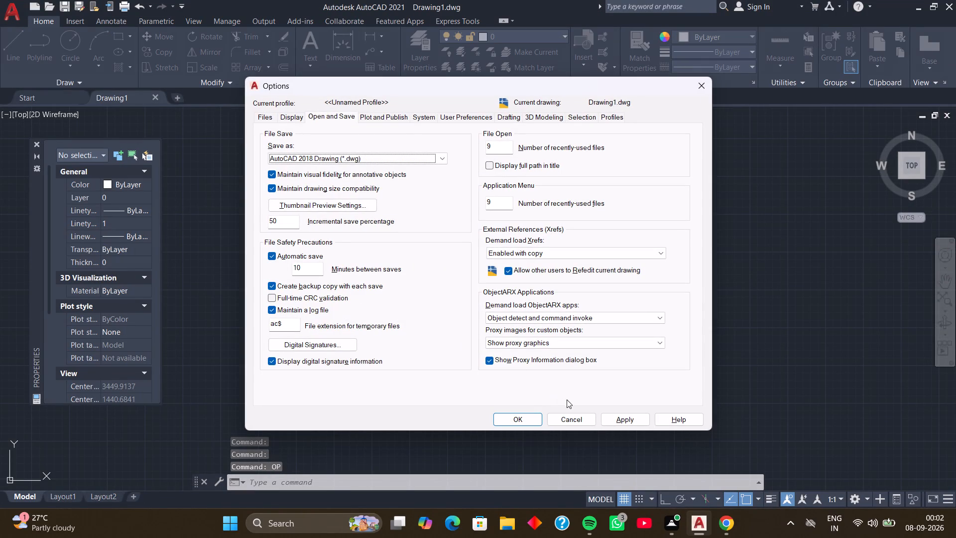
click(609, 421)
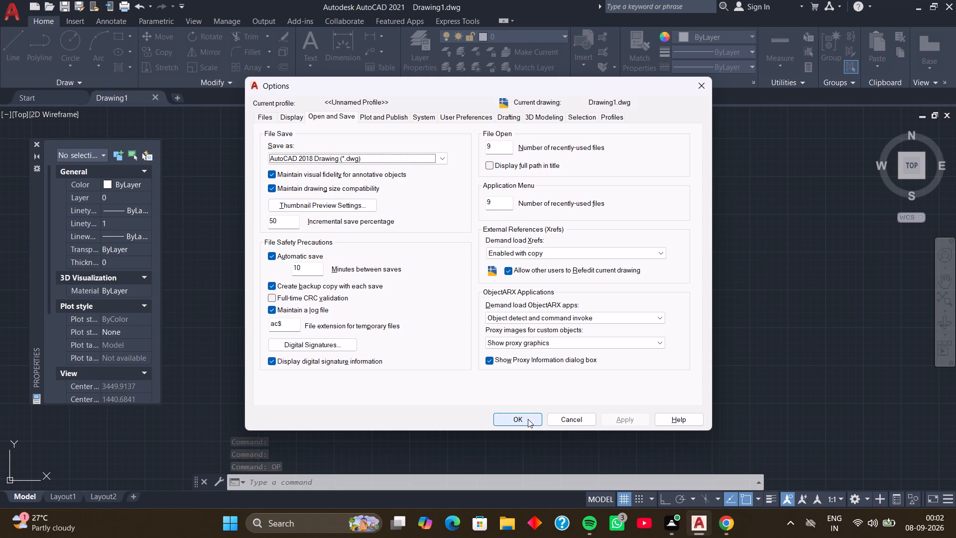
click(523, 420)
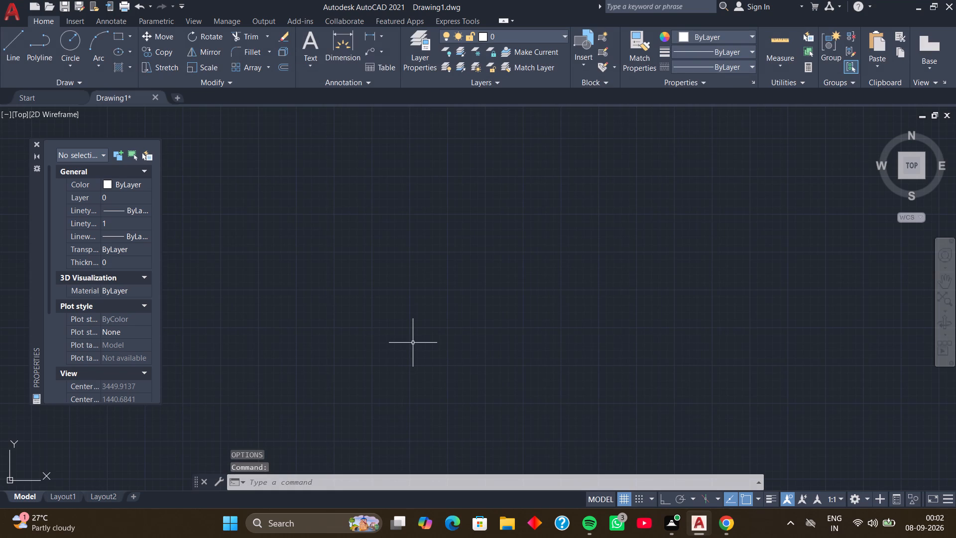
Configure the drawing units to Architectural length with 0'-0 1/2" precision and Inches as the insertion scale.
key(u)
text(N)
key(space)
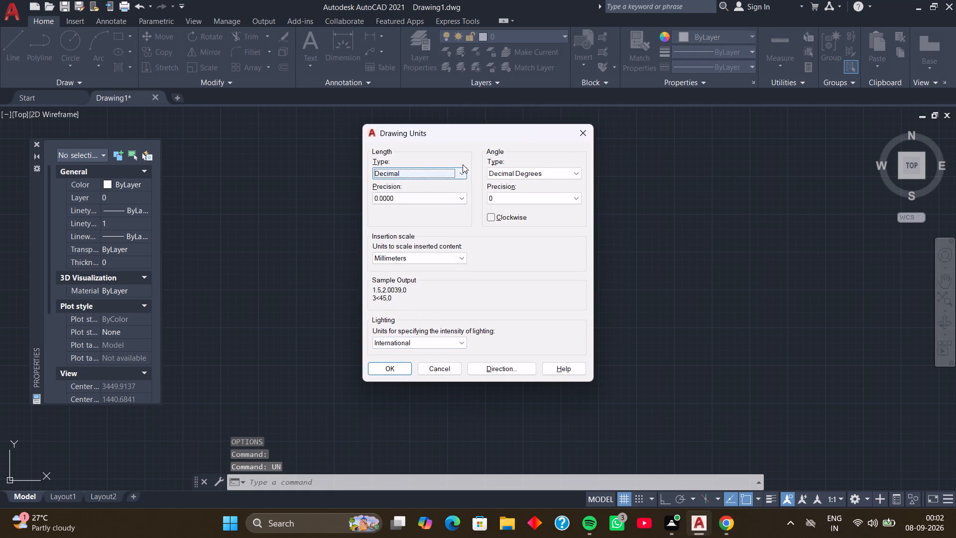
click(460, 175)
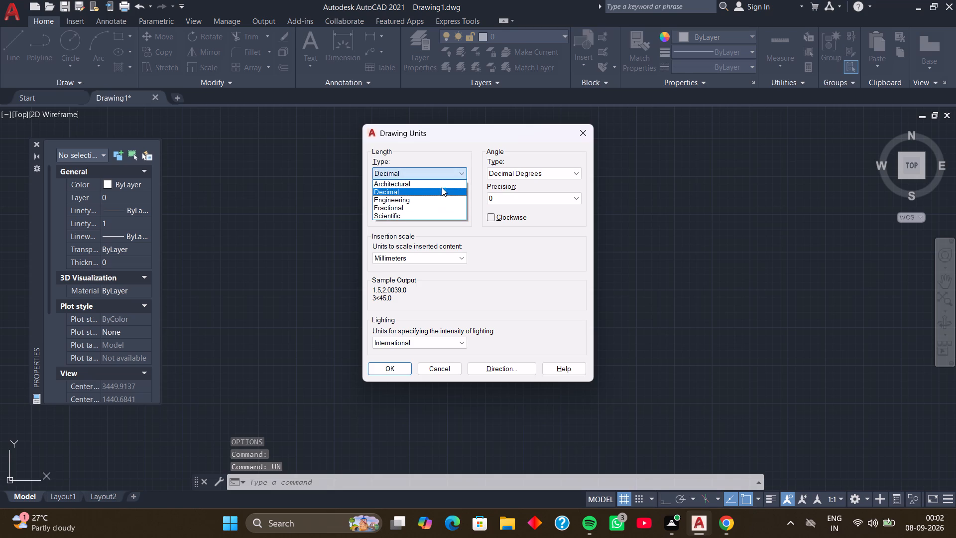
click(441, 186)
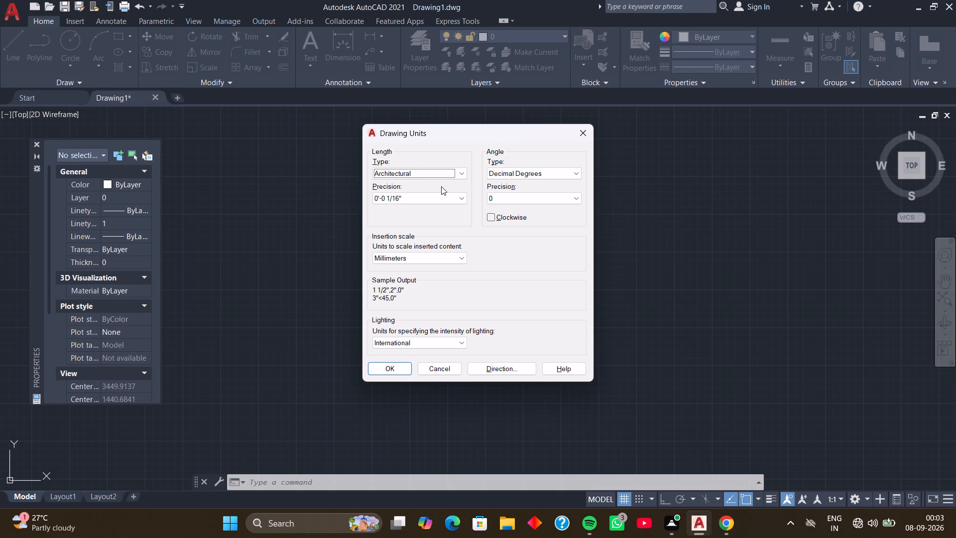
click(460, 196)
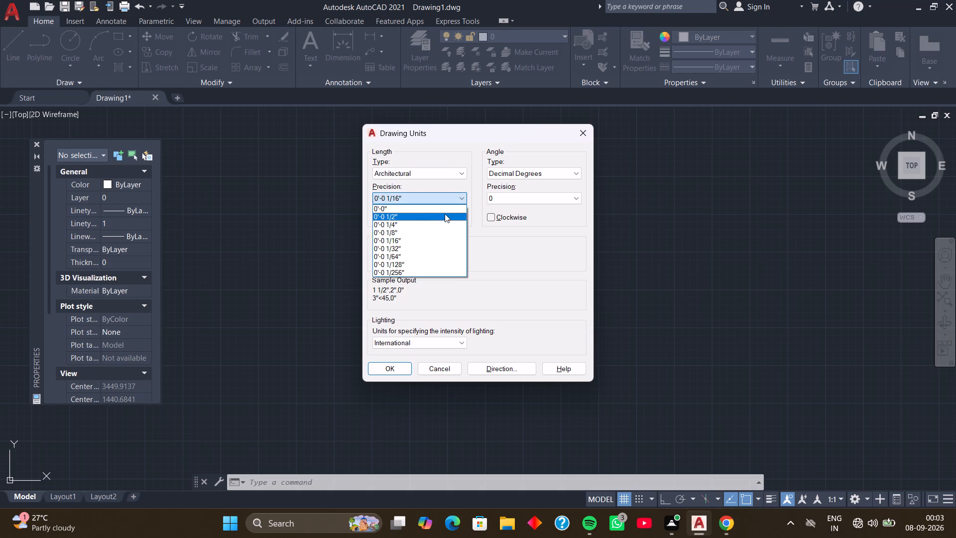
click(445, 215)
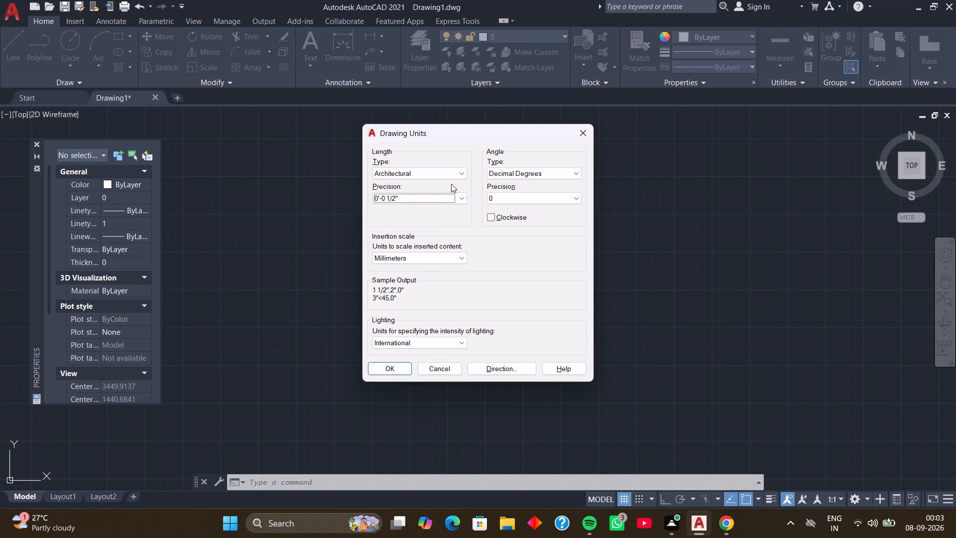
click(460, 258)
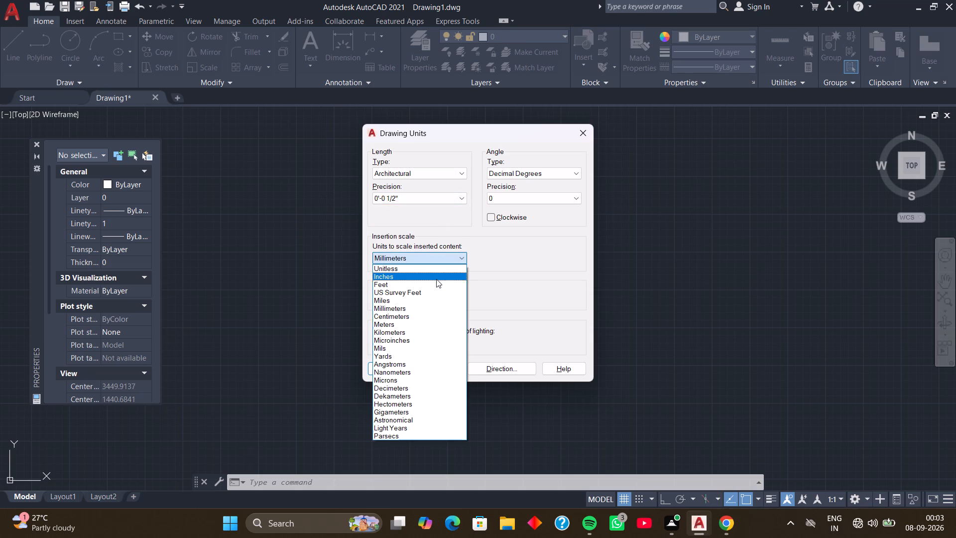
click(436, 279)
click(397, 372)
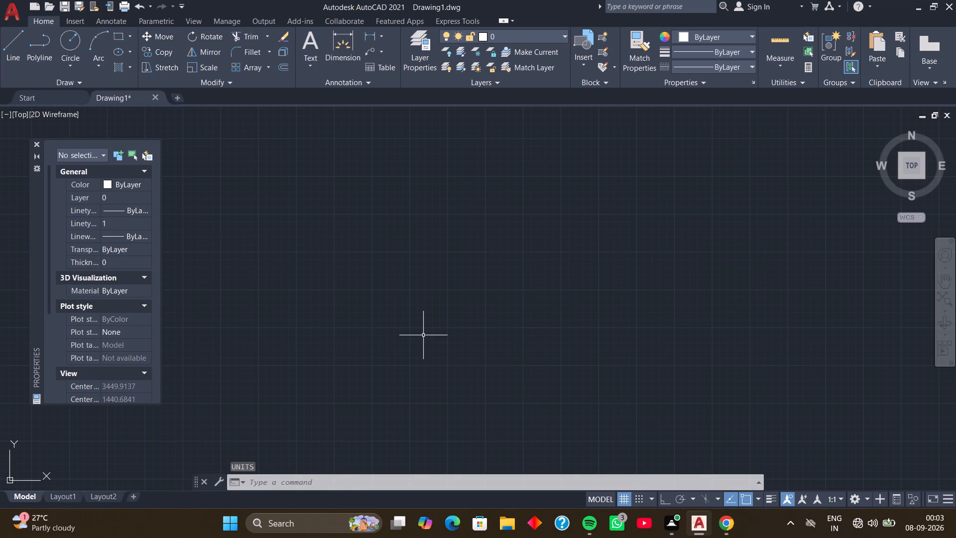
Modify dimension style ISO-25 so its primary units use the Architectural format with 0'-0 1/2" precision.
text(D)
key(space)
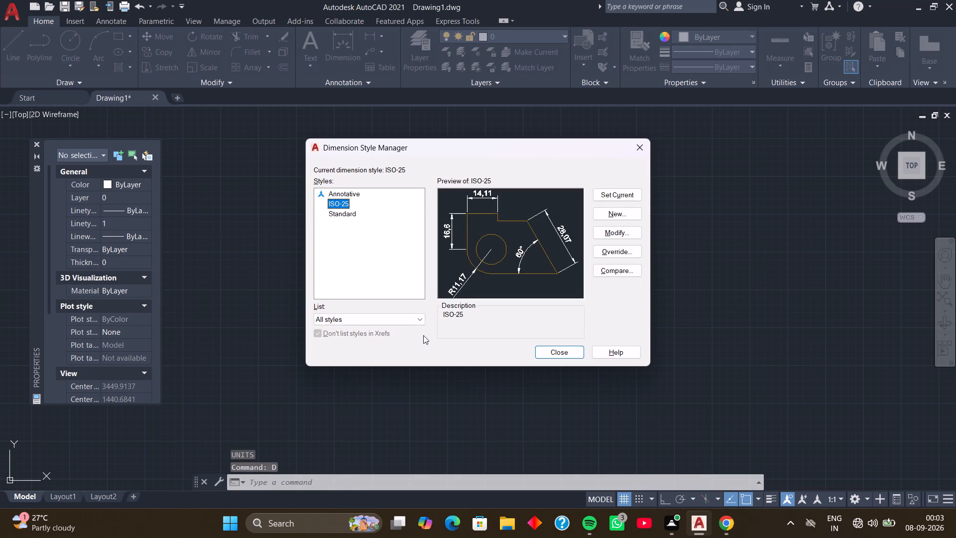
click(605, 232)
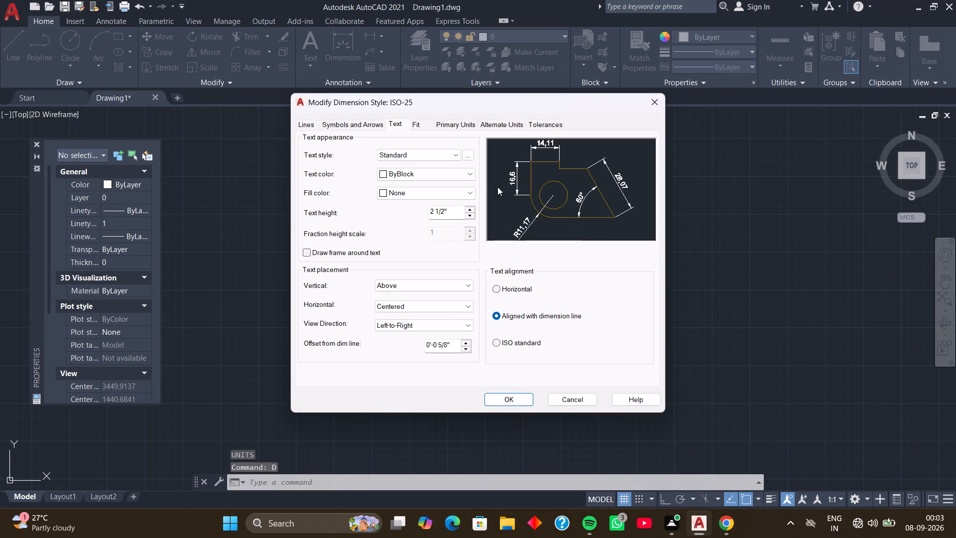
click(451, 125)
click(446, 151)
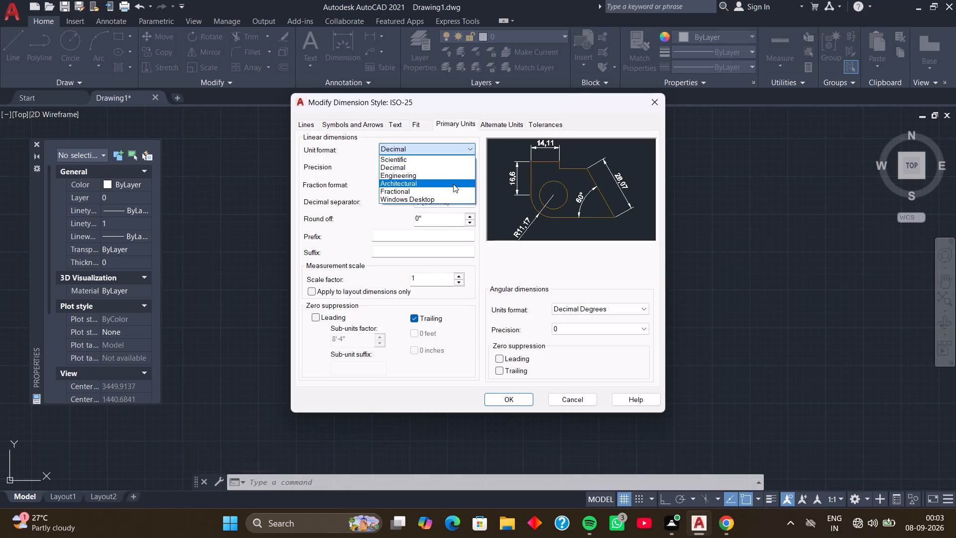
click(453, 184)
click(470, 166)
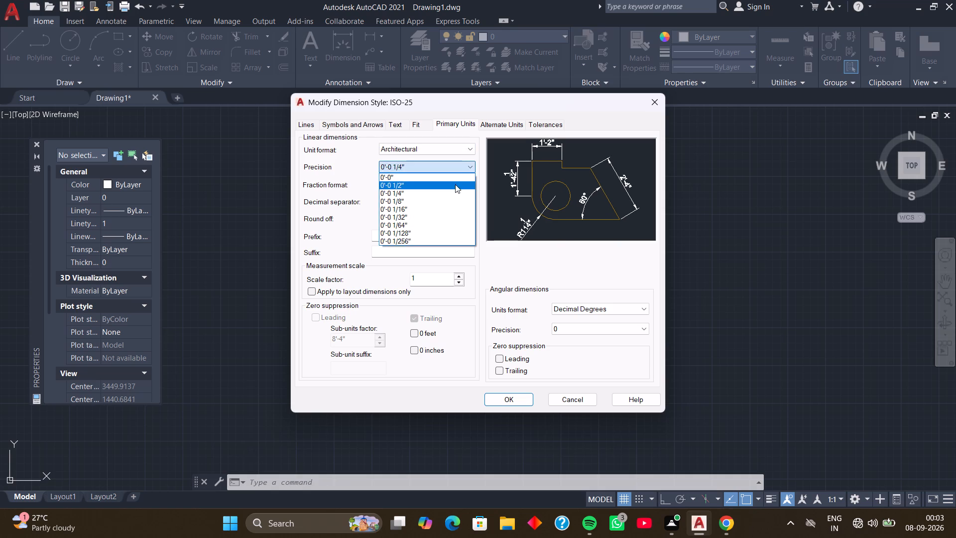
click(455, 186)
Set the ISO-25 dimension text height to 10" and make the style current.
click(394, 127)
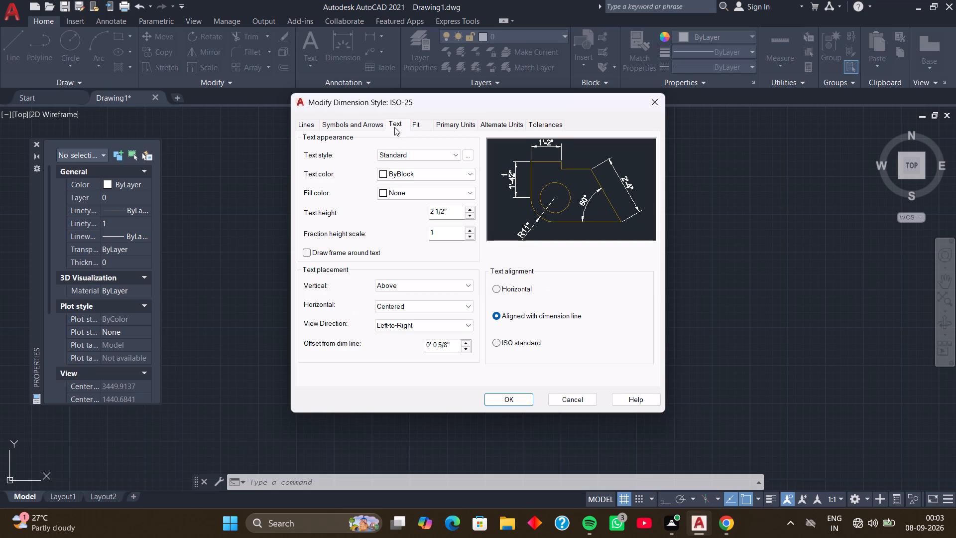
click(455, 211)
key(BackSpace)
key(BackSpace)
key(BackSpace)
key(BackSpace)
key(BackSpace)
key(BackSpace)
key(BackSpace)
key(BackSpace)
key(BackSpace)
key(BackSpace)
key(BackSpace)
key(BackSpace)
key(BackSpace)
text(10)
key(Return)
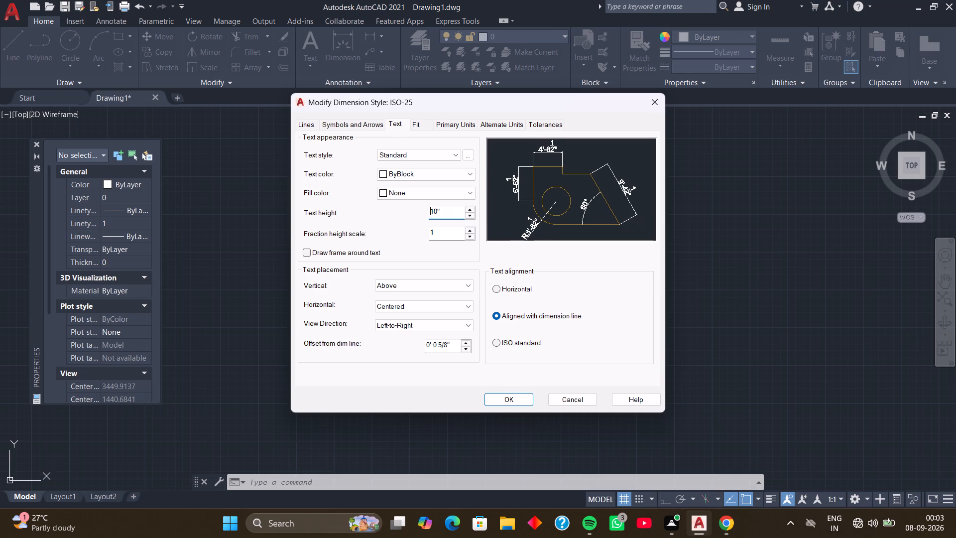
click(515, 399)
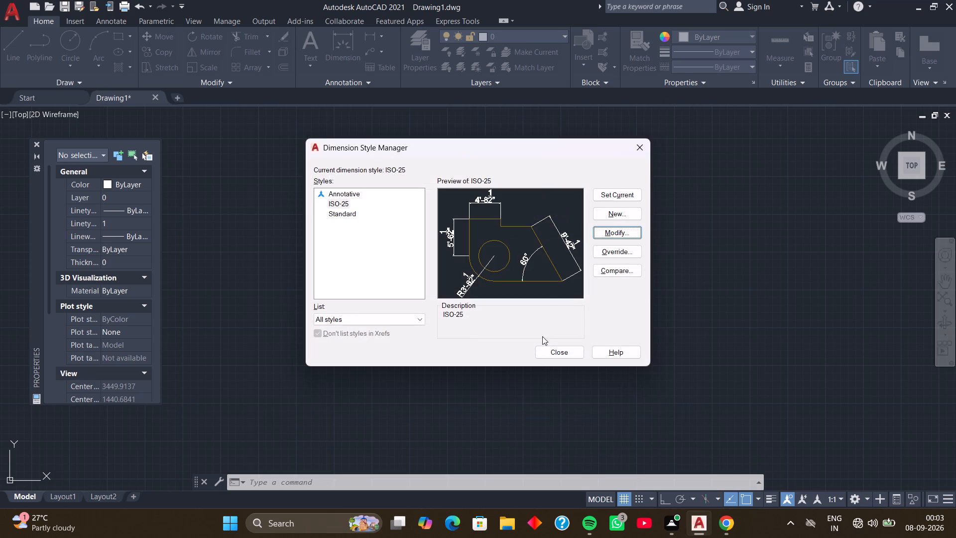
click(613, 196)
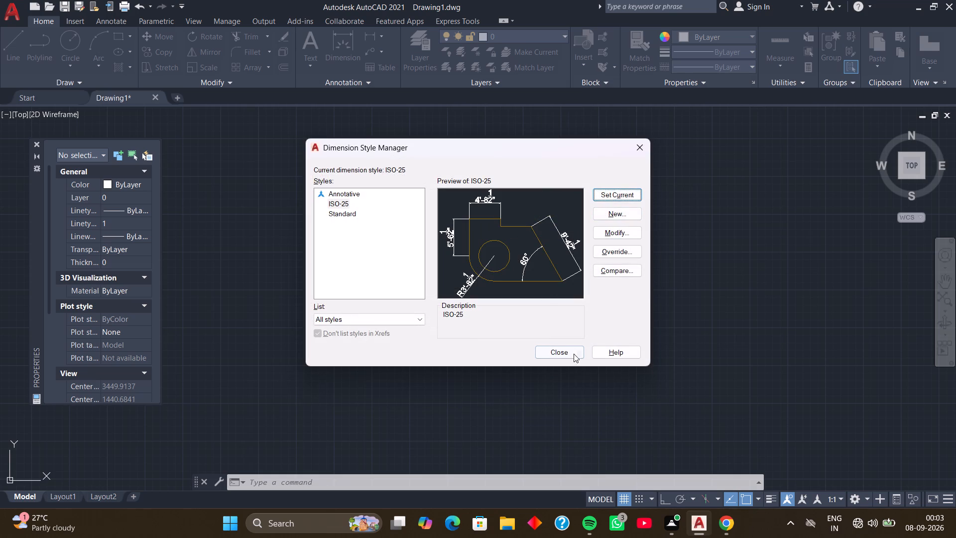
click(567, 355)
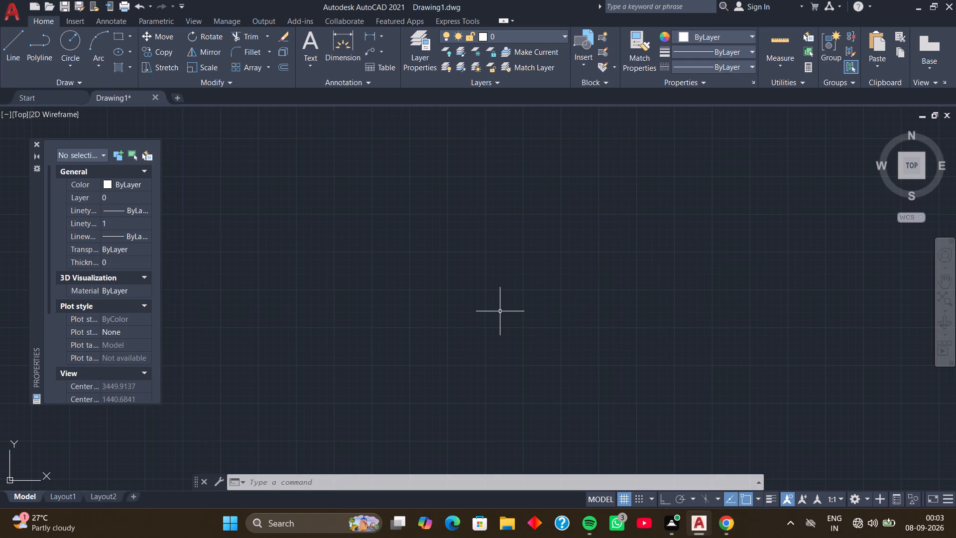
Draw a rectangle 90' long and 54' wide in the empty drawing area, using the Dimensions option.
middle_drag(448, 287, 471, 292)
middle_drag(454, 280, 468, 297)
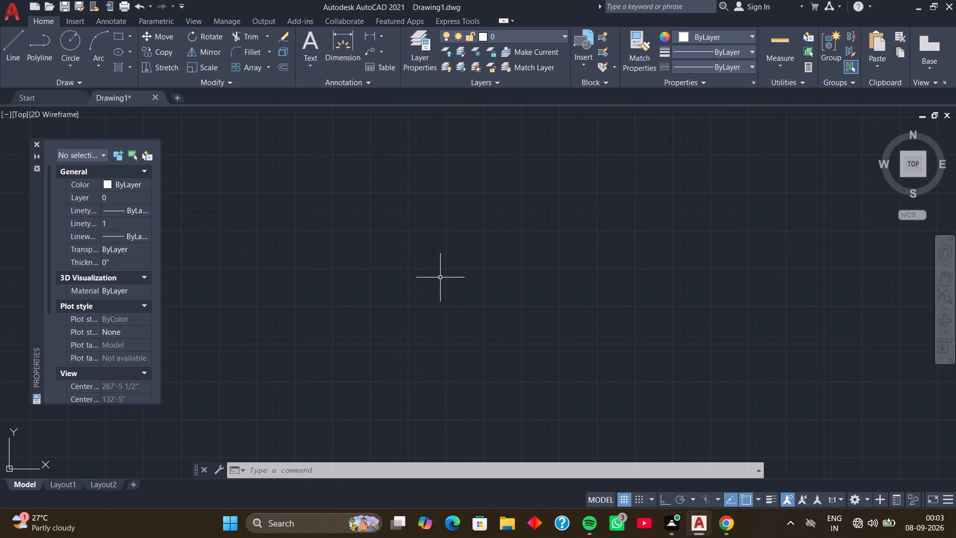
key(r)
key(e)
key(c)
key(space)
click(383, 230)
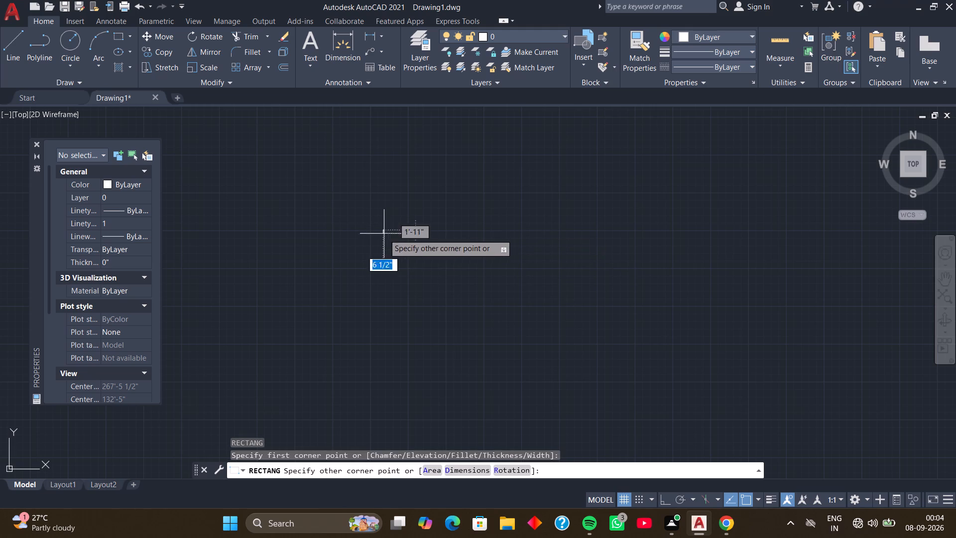
key(d)
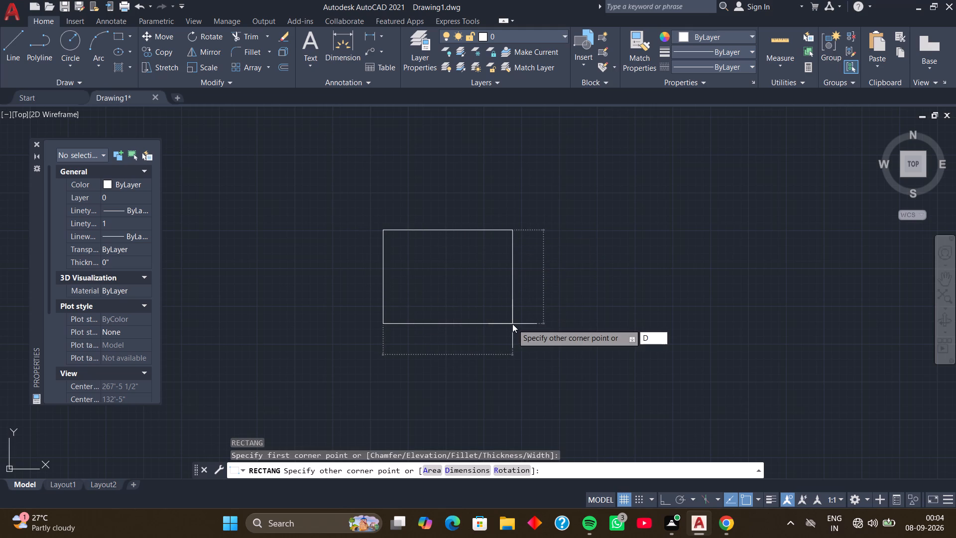
key(space)
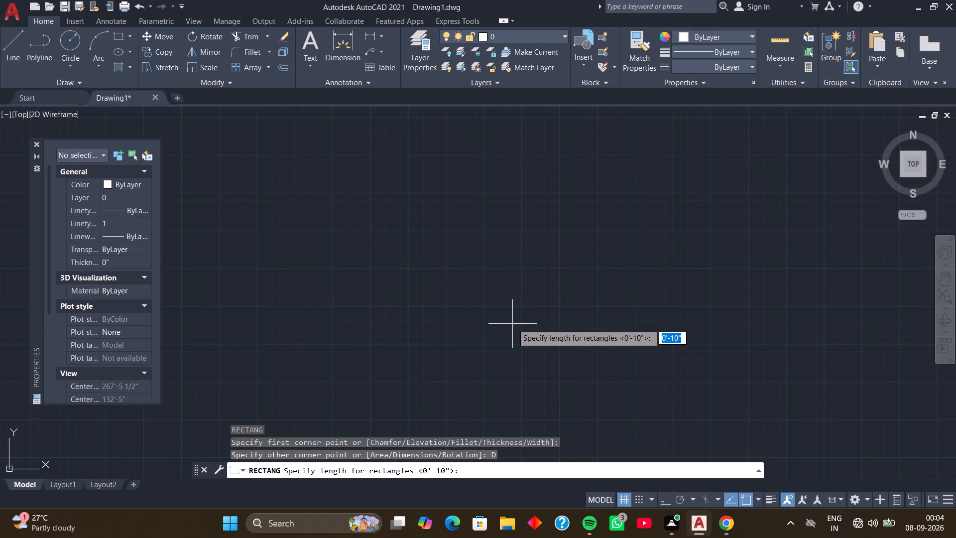
text(90')
key(Return)
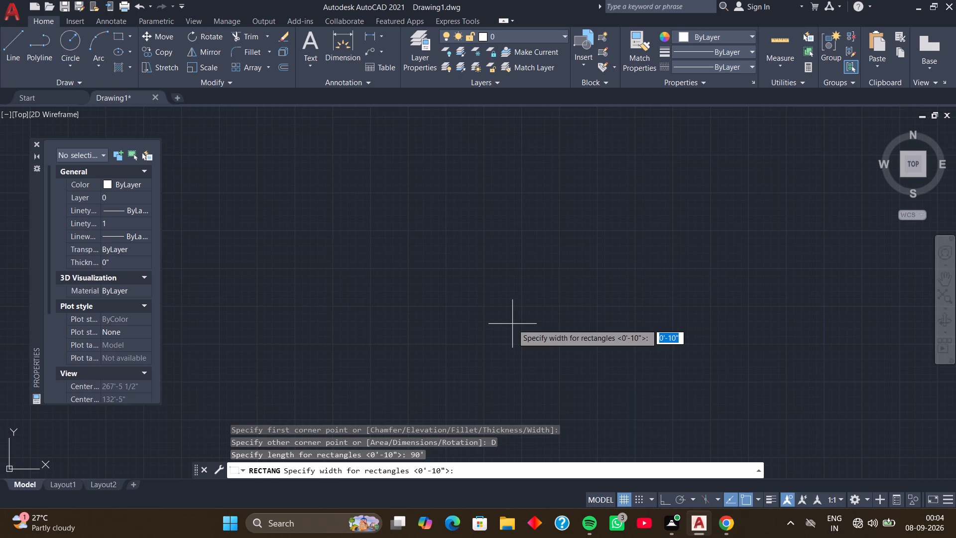
text(54')
key(Return)
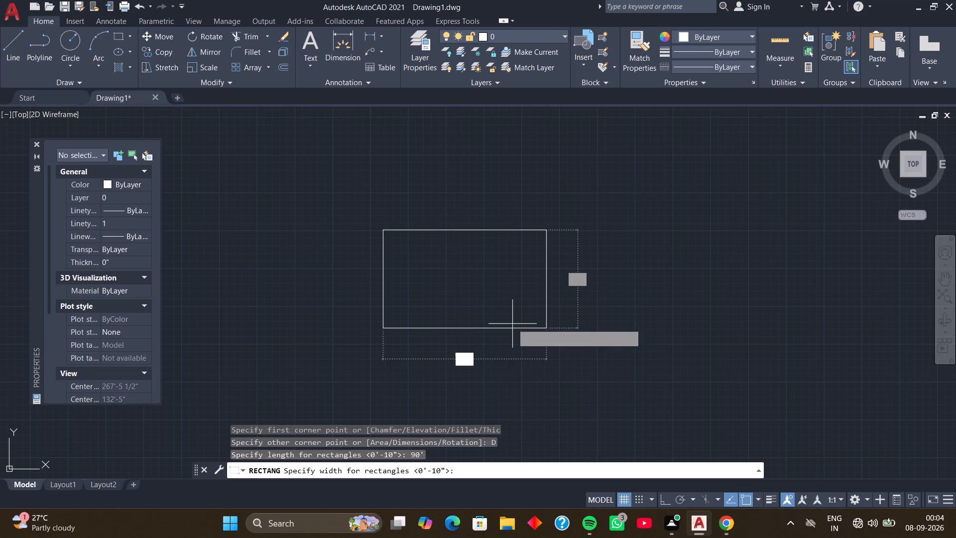
click(512, 324)
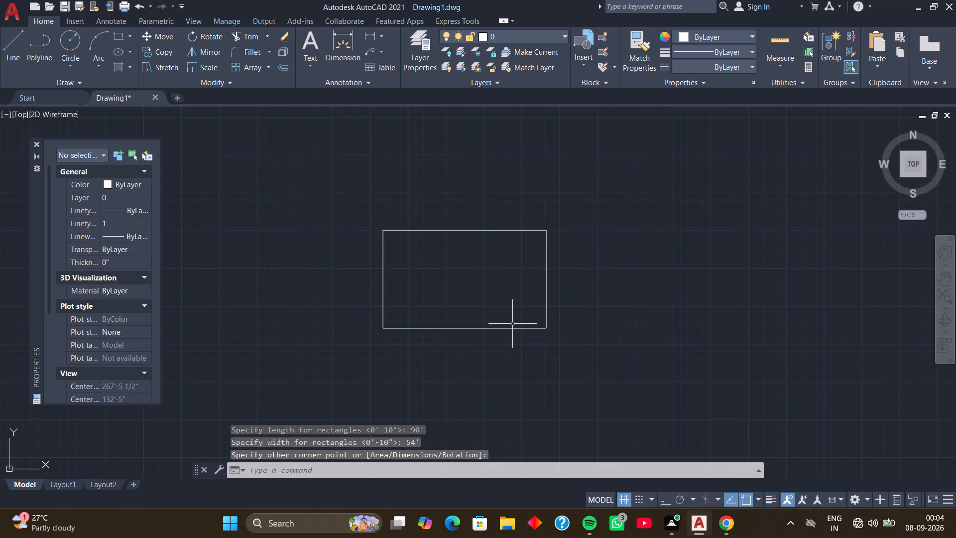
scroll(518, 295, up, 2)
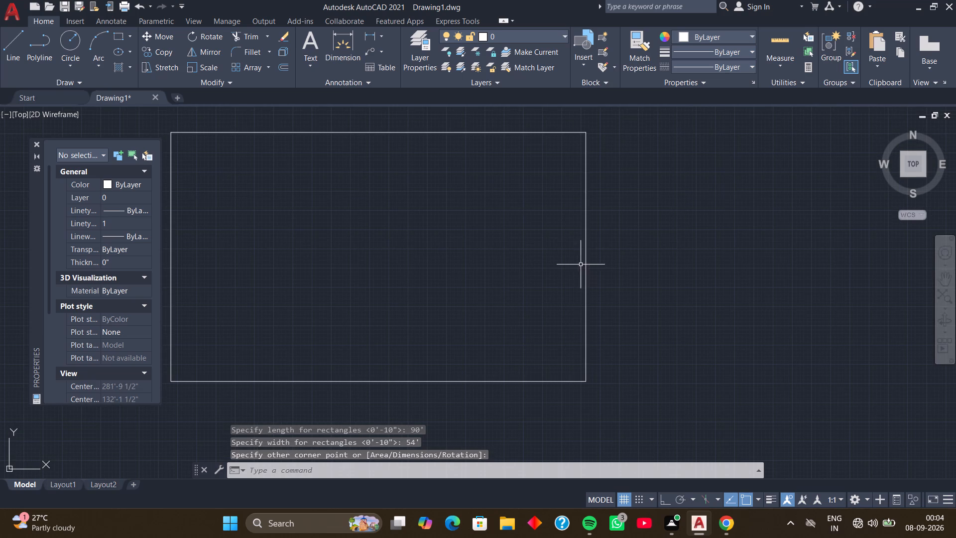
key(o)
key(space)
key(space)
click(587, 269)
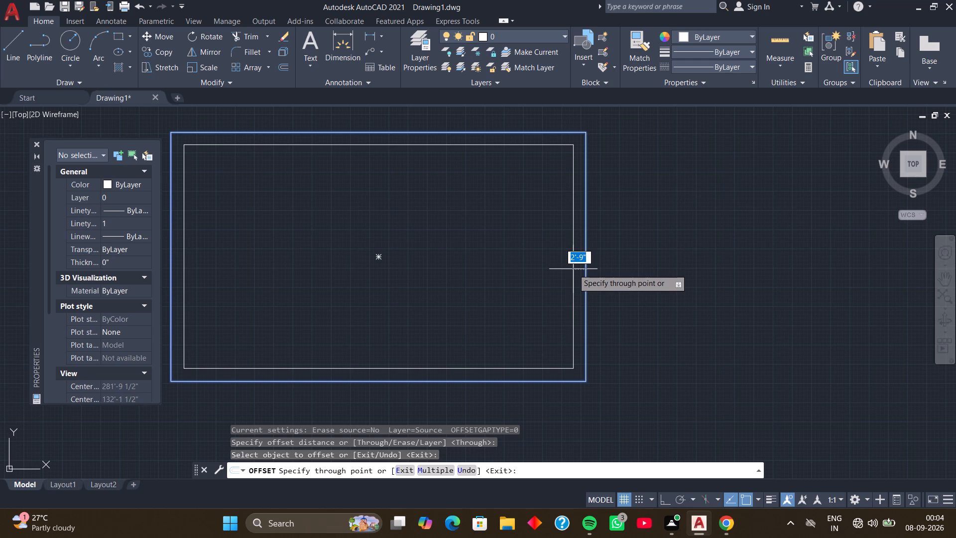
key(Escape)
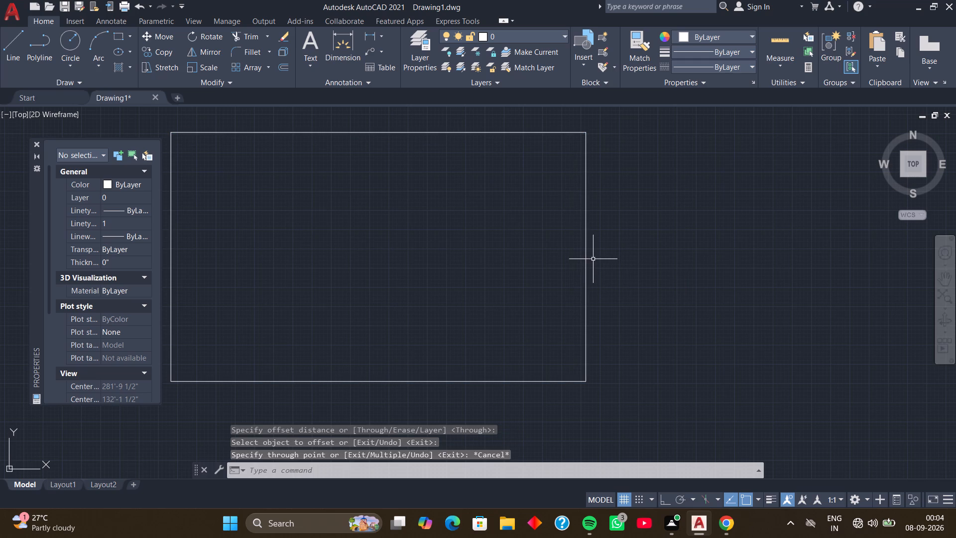
Explode the 90' by 54' rectangle into separate lines.
click(585, 260)
text(X)
key(space)
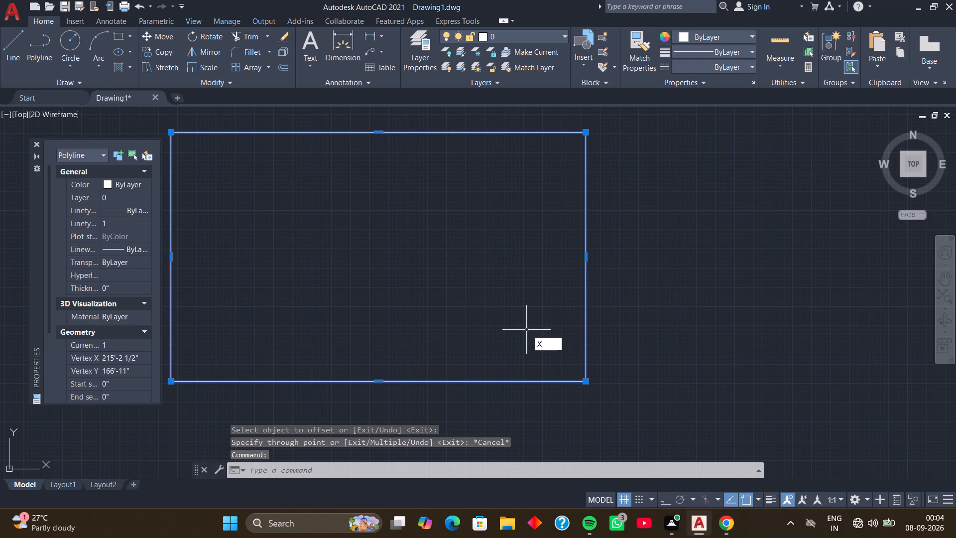
Offset the rectangle's right, top and left lines 7'7.5" inward.
key(o)
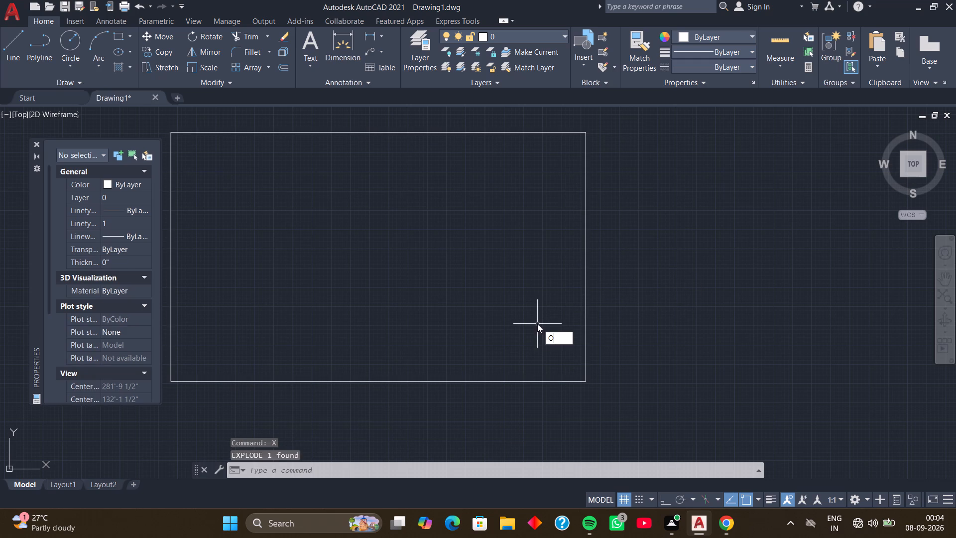
key(space)
key(space)
click(586, 307)
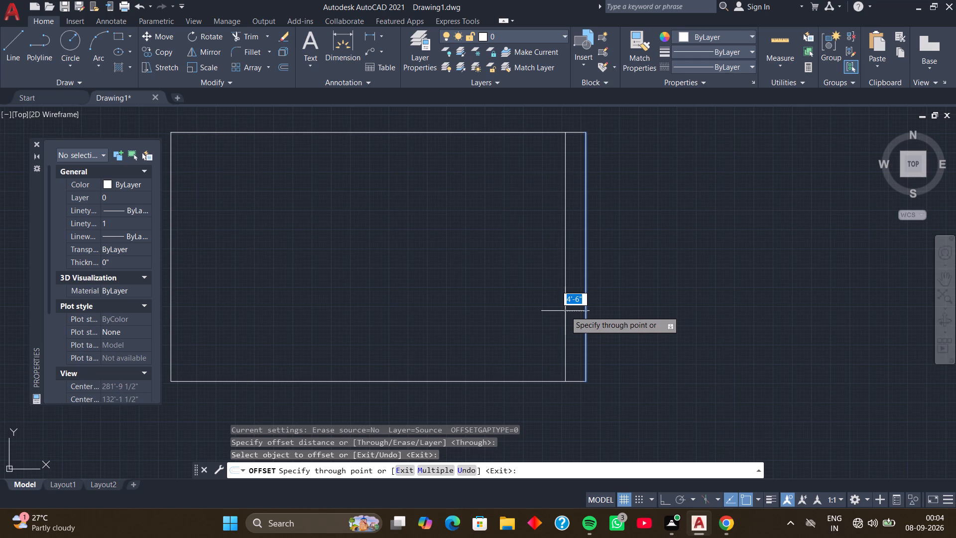
text(7'7.5)
key(Return)
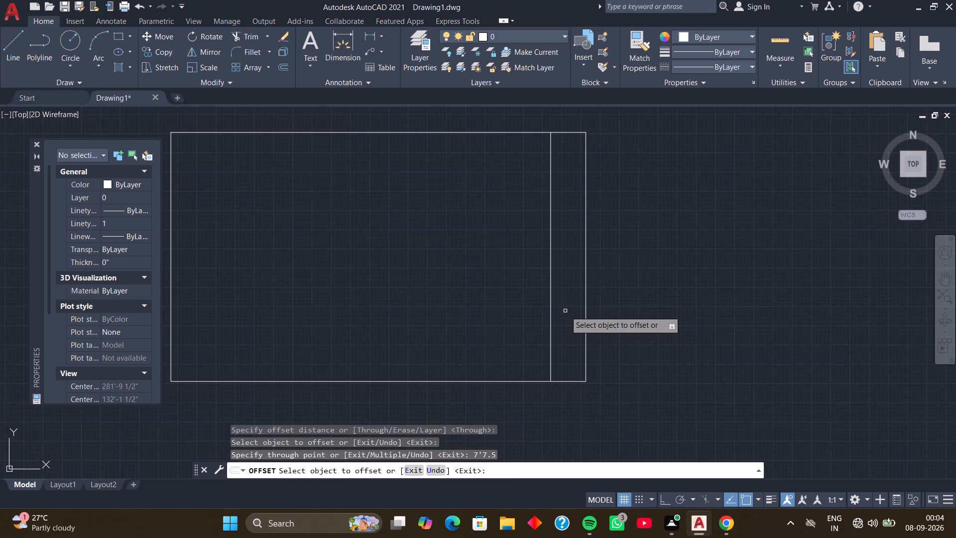
click(498, 133)
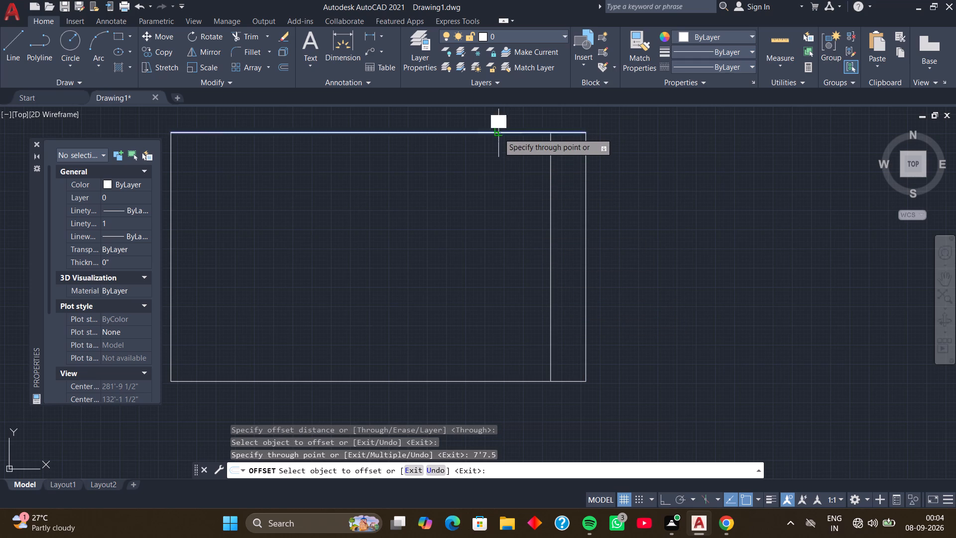
text(7'7.5)
key(Return)
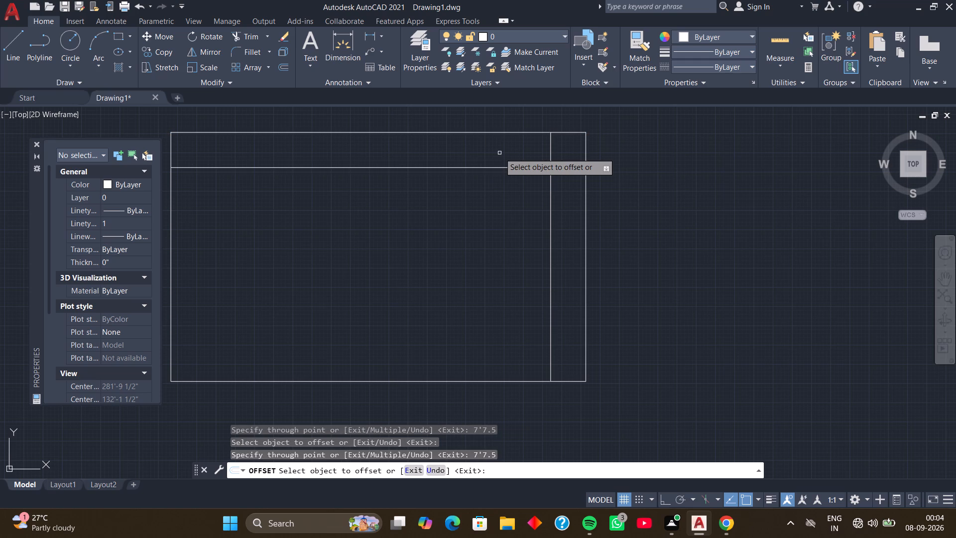
click(170, 231)
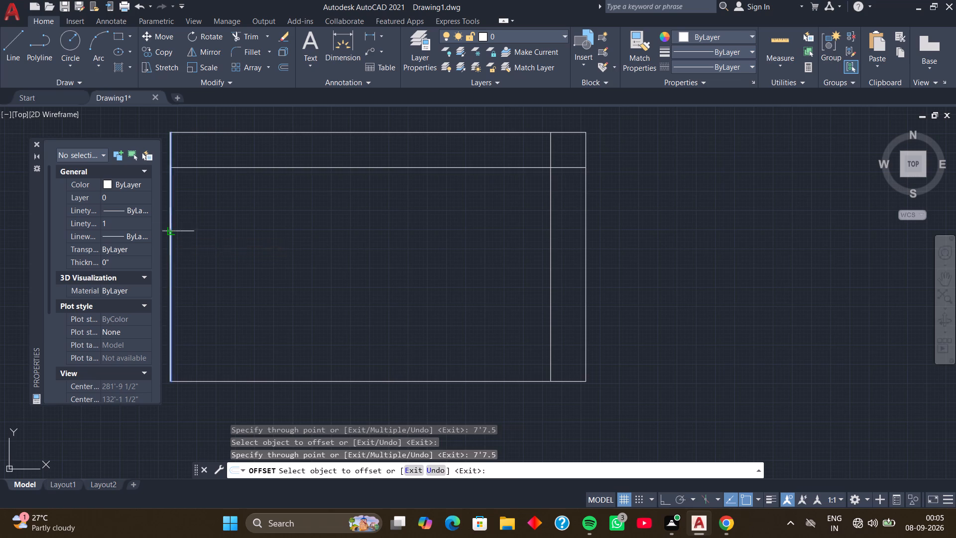
text(7'7.5)
key(Return)
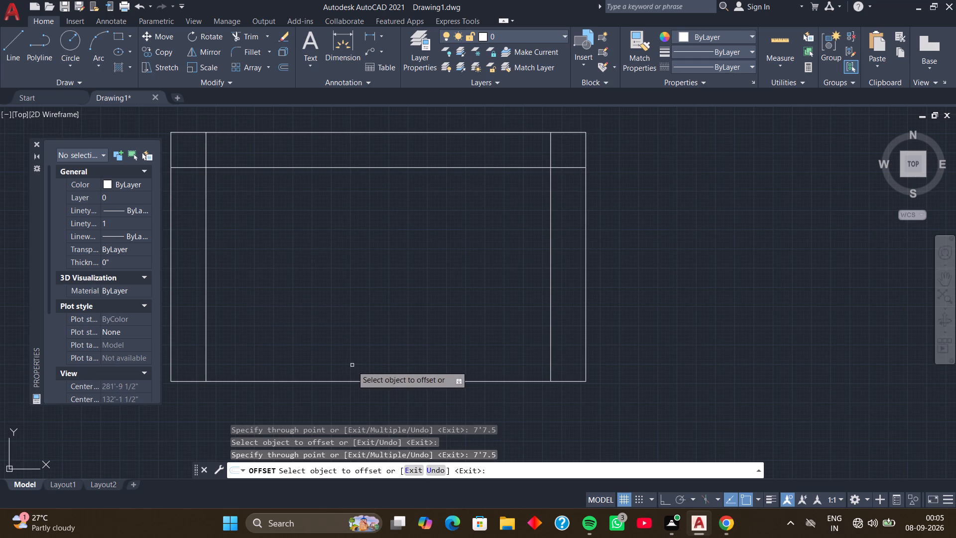
Offset the rectangle's bottom line 10' inward.
click(357, 381)
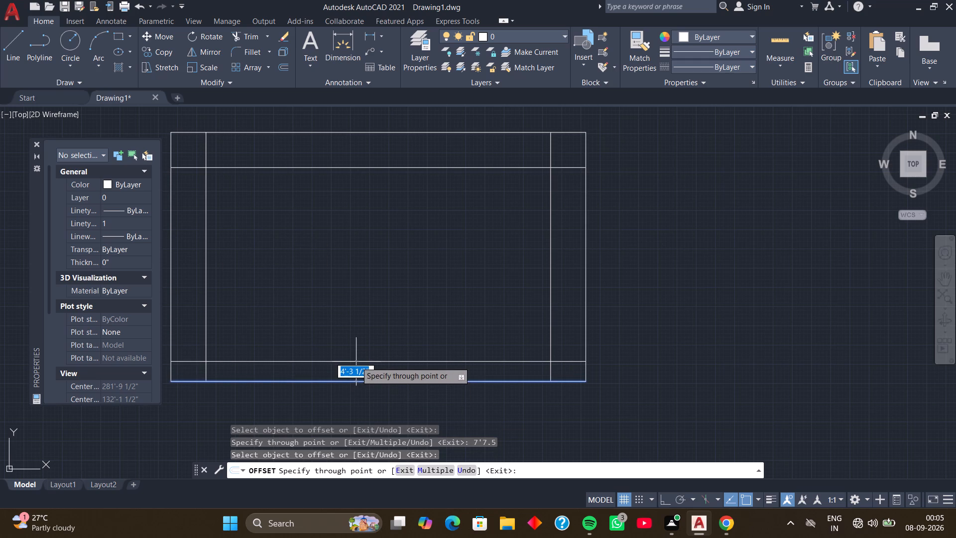
text(10')
key(Return)
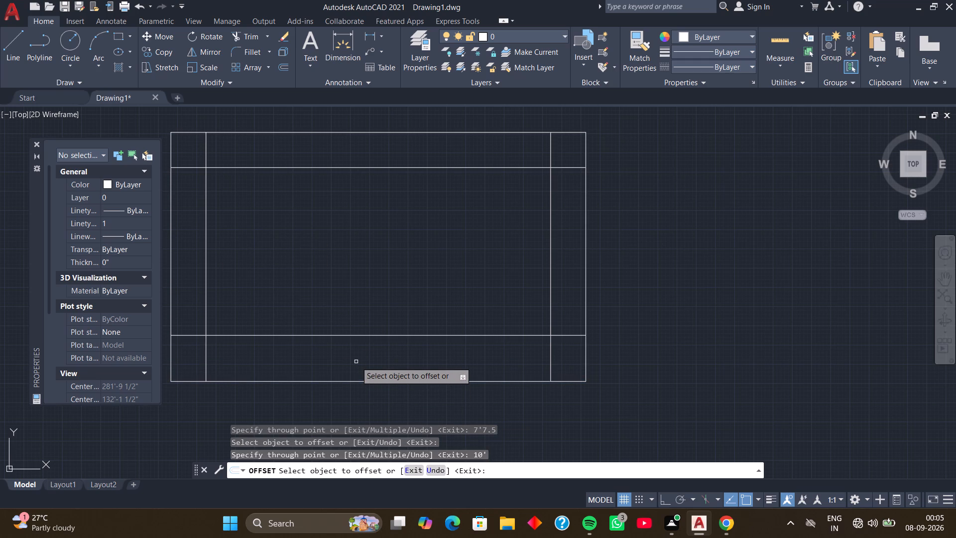
key(space)
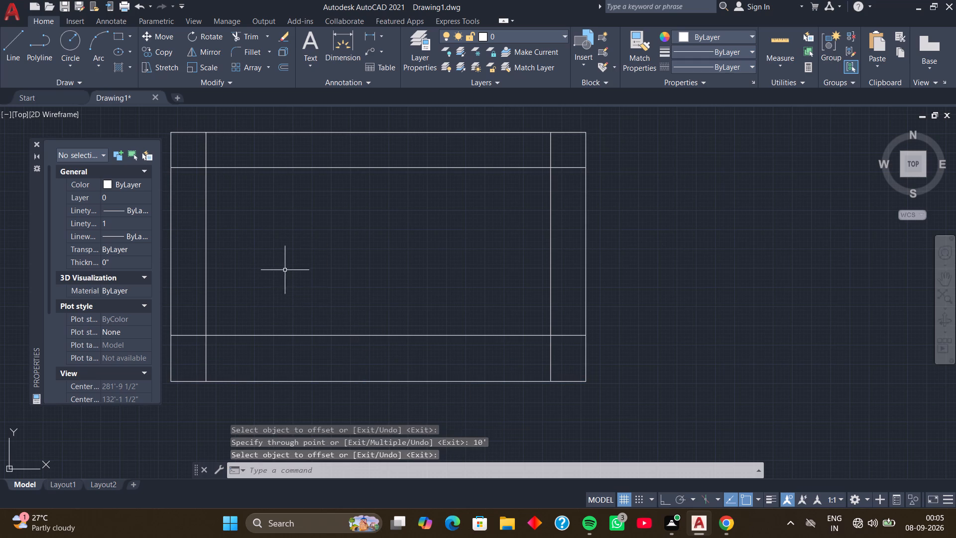
Trim the overhanging ends of the offset lines at all four corners, leaving a closed inner rectangle.
middle_drag(285, 270, 376, 283)
middle_drag(355, 257, 391, 291)
text(TR)
key(space)
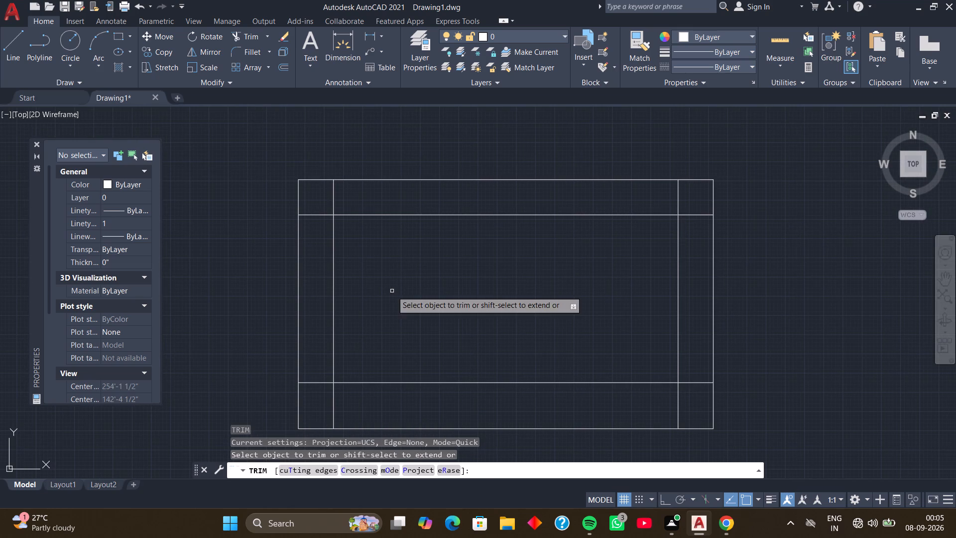
drag(343, 200, 321, 226)
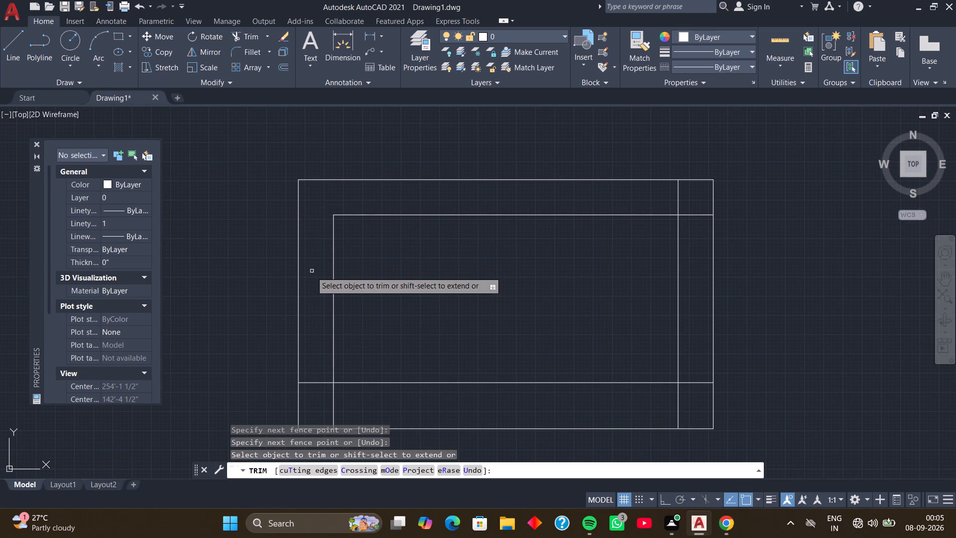
middle_drag(310, 273, 314, 193)
drag(319, 271, 344, 327)
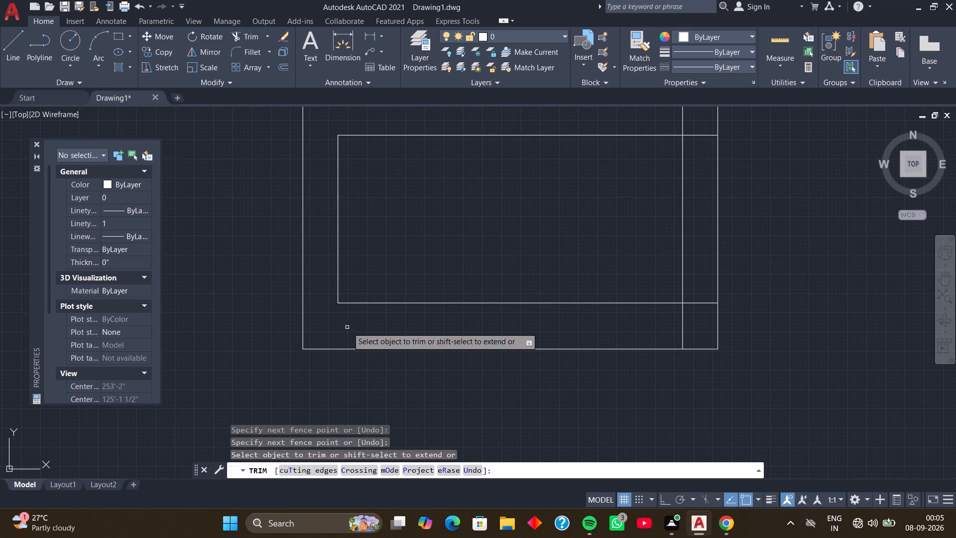
drag(649, 331, 695, 297)
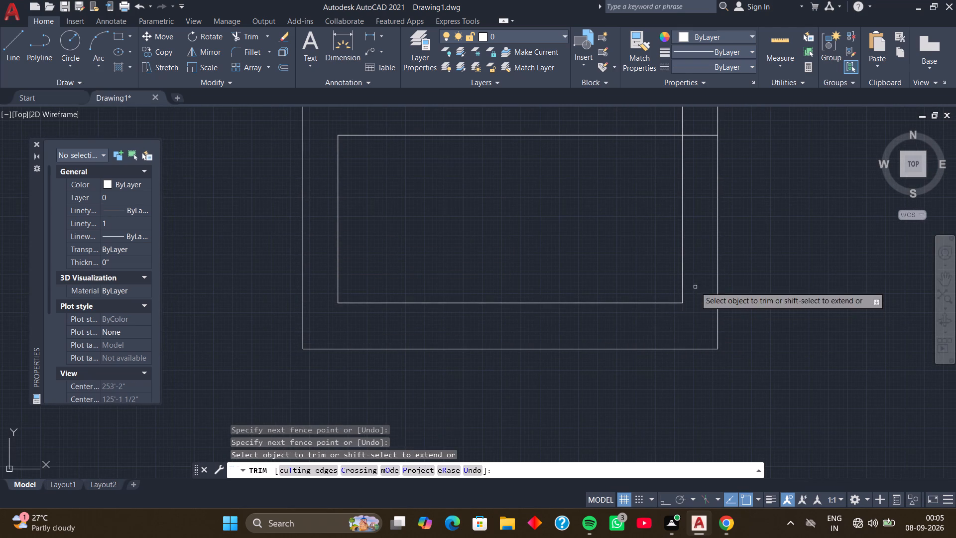
middle_drag(687, 232, 642, 324)
drag(622, 208, 657, 236)
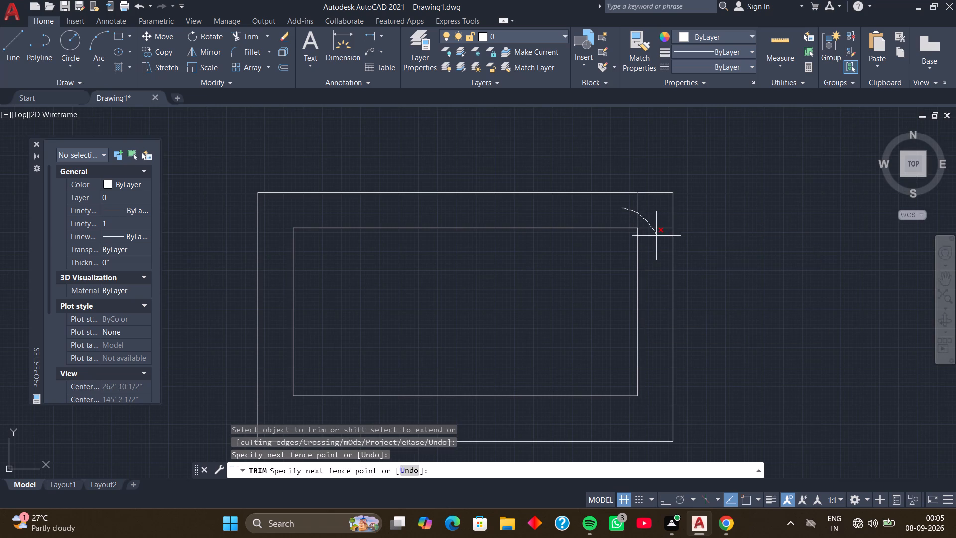
drag(657, 236, 658, 242)
key(space)
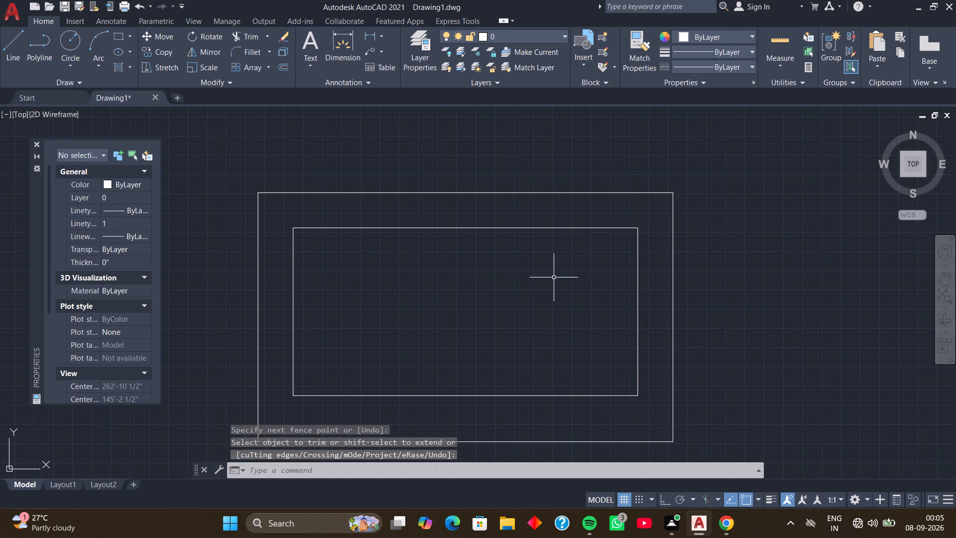
Add a linear dimension for the inner rectangle's length, placed just above its top line.
scroll(554, 277, down, 1)
middle_drag(548, 299, 570, 266)
scroll(545, 279, up, 1)
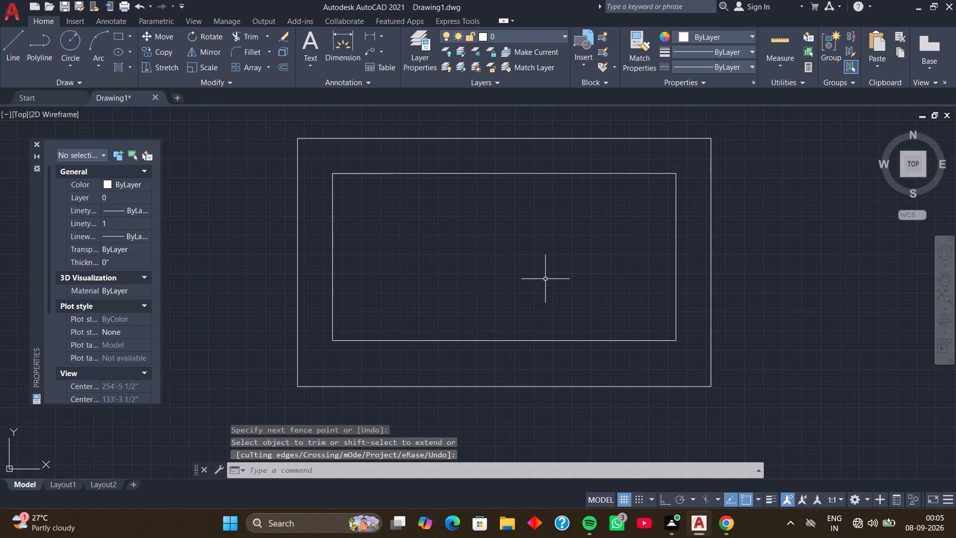
drag(368, 32, 370, 46)
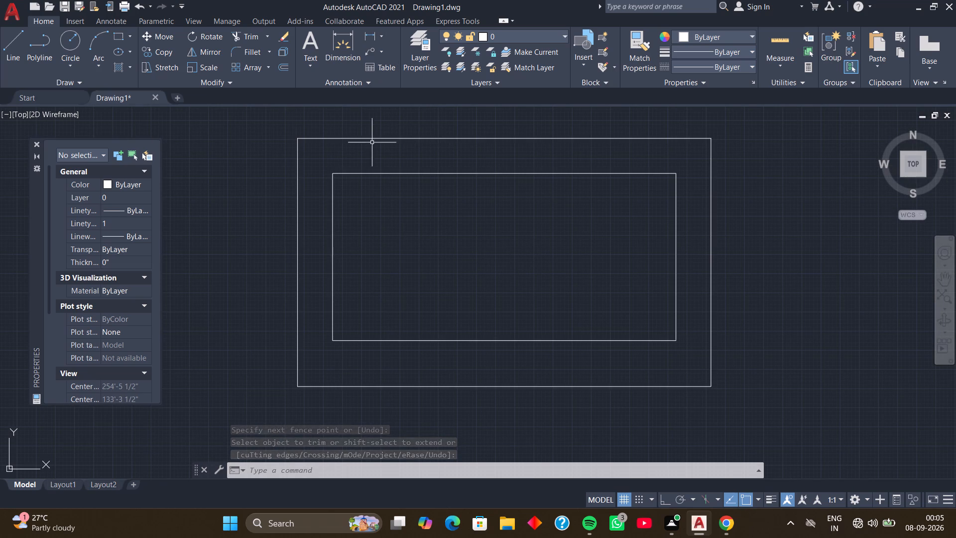
click(366, 35)
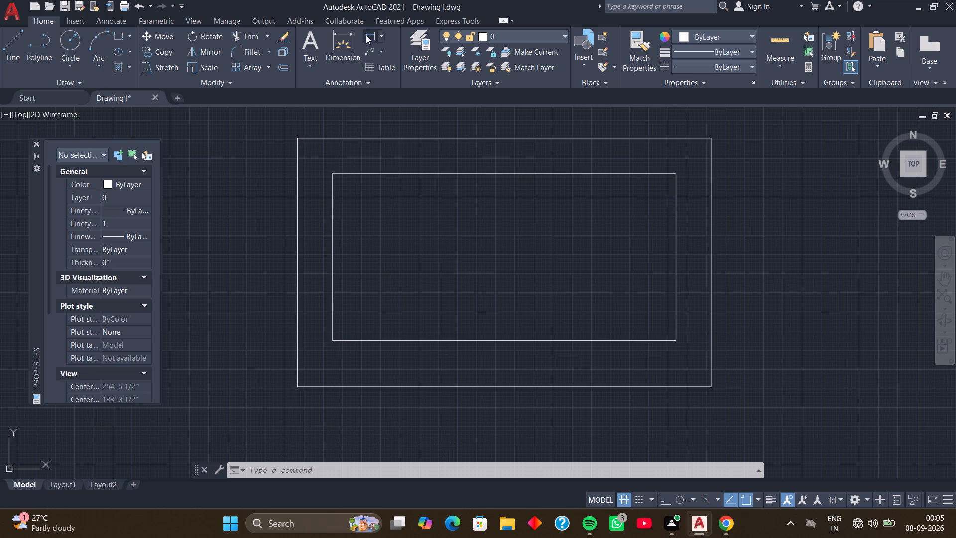
click(333, 174)
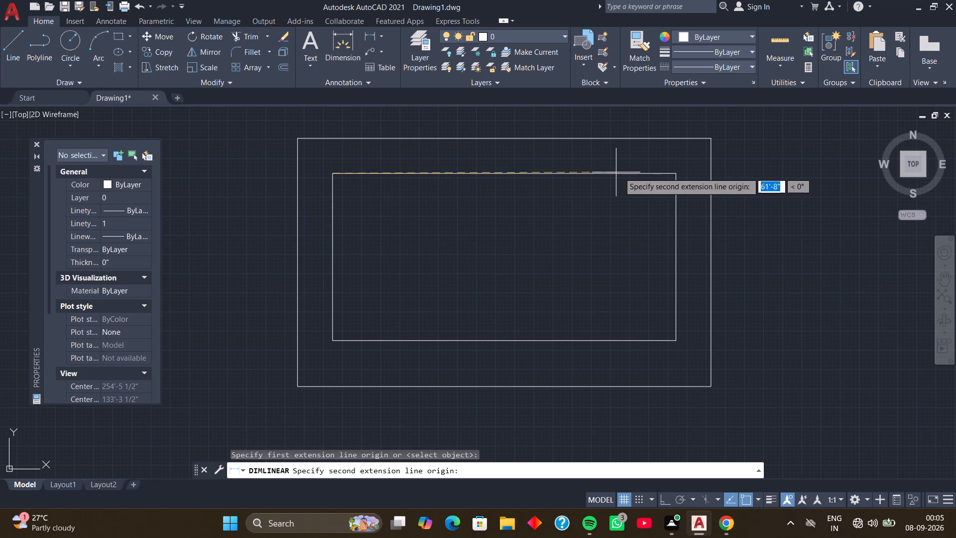
click(673, 175)
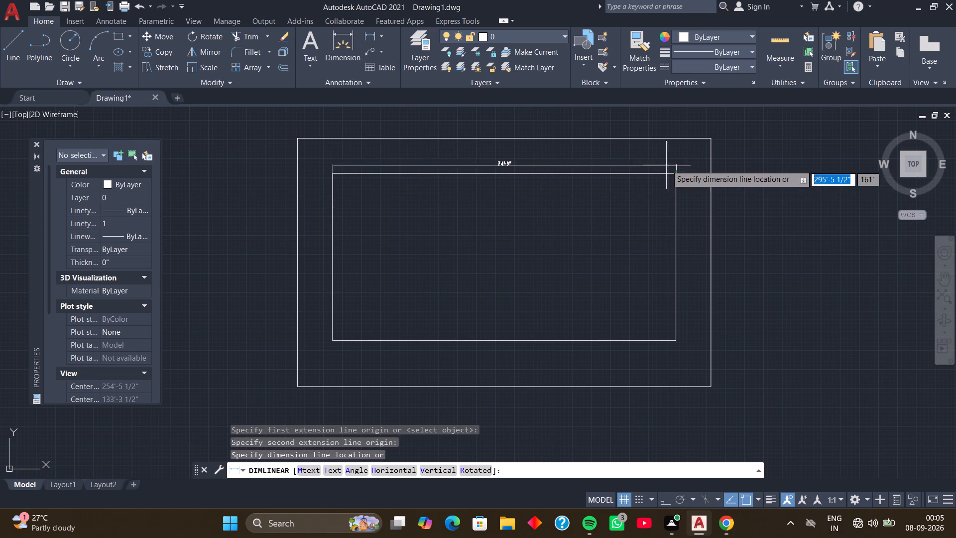
click(666, 163)
Add a linear dimension for the inner rectangle's height, placed just outside its left line.
scroll(558, 174, up, 3)
scroll(505, 165, down, 2)
middle_drag(491, 185, 517, 170)
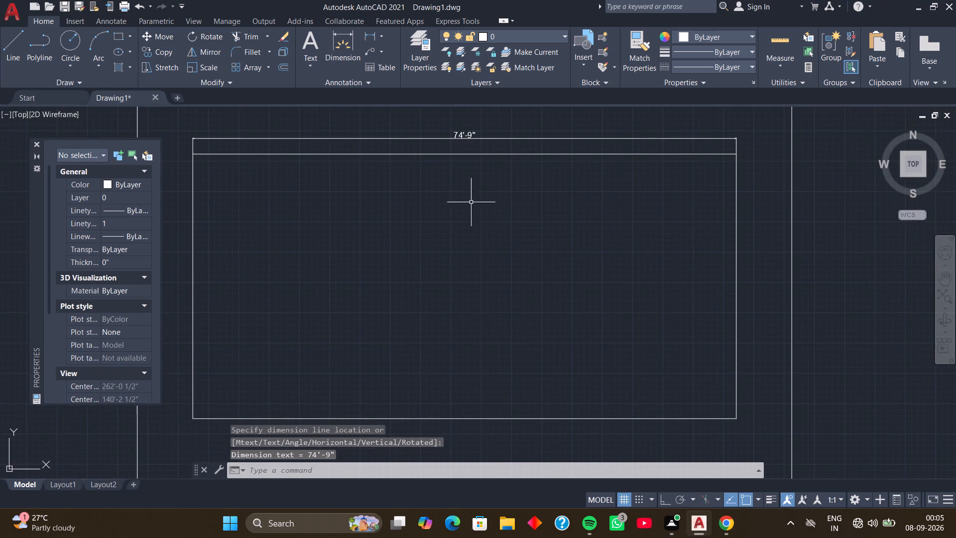
middle_drag(416, 210, 485, 194)
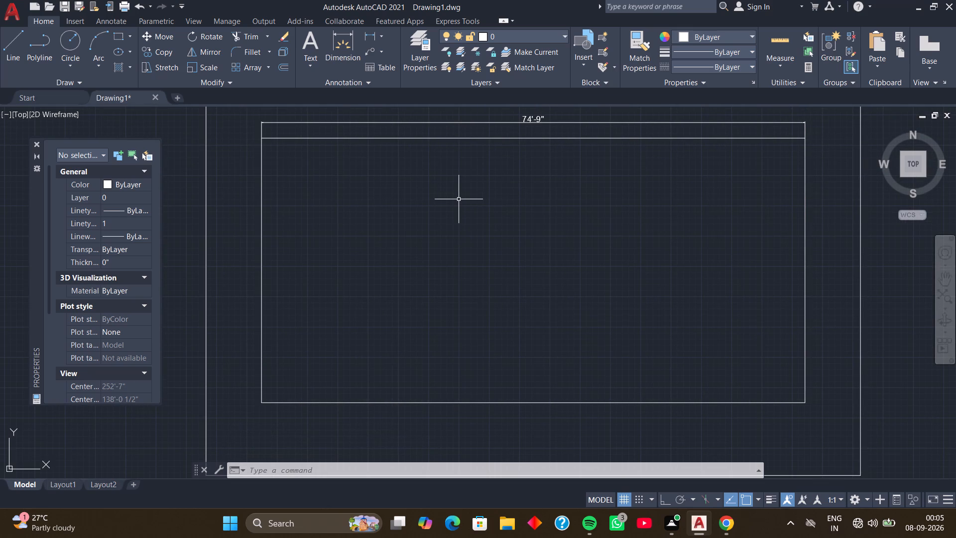
click(367, 32)
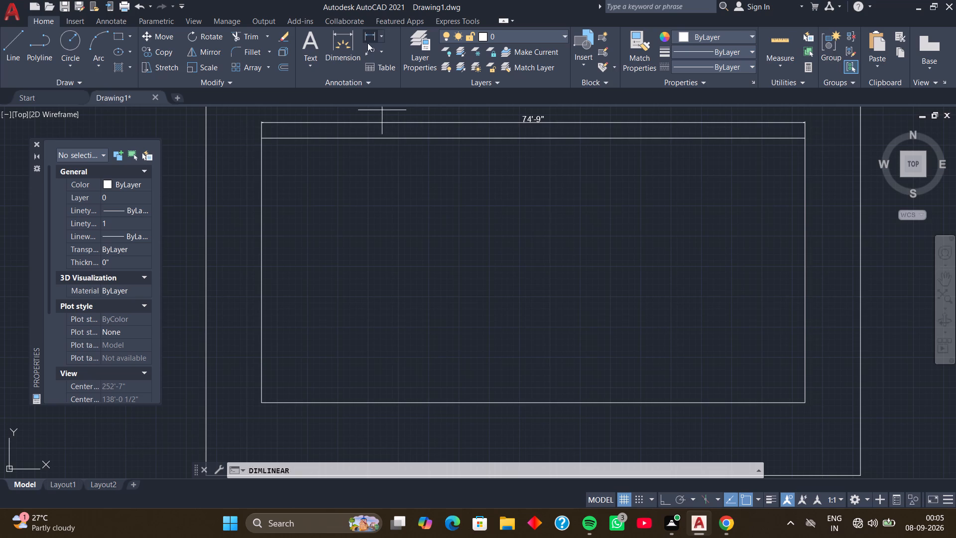
click(263, 139)
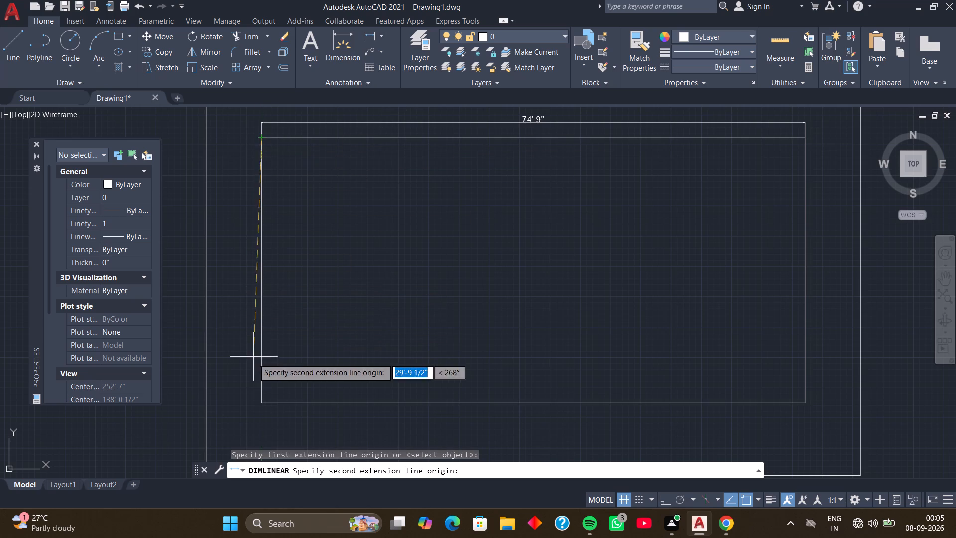
click(262, 403)
click(246, 403)
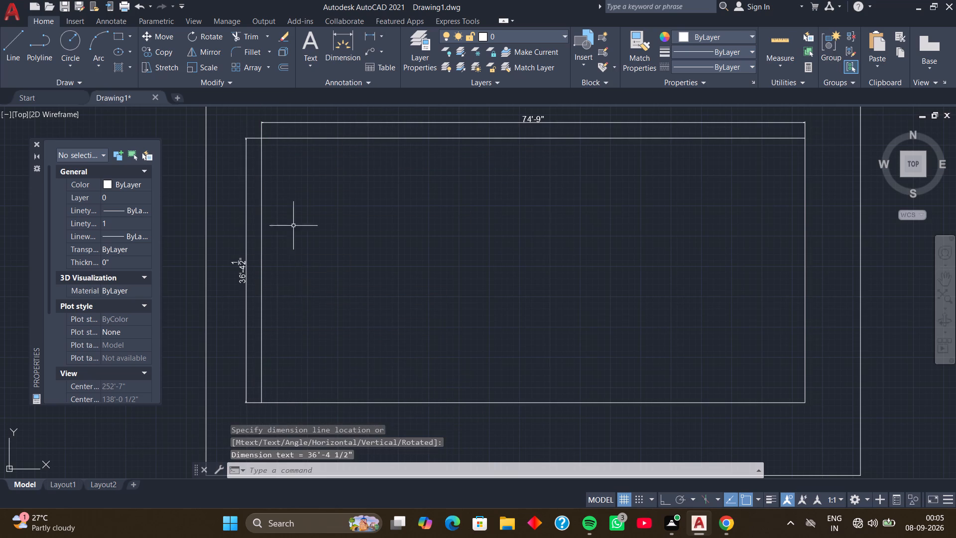
Offset the left, top and right lines of the inner rectangle 9" inward to form the outer walls.
middle_drag(293, 221, 290, 267)
text(O)
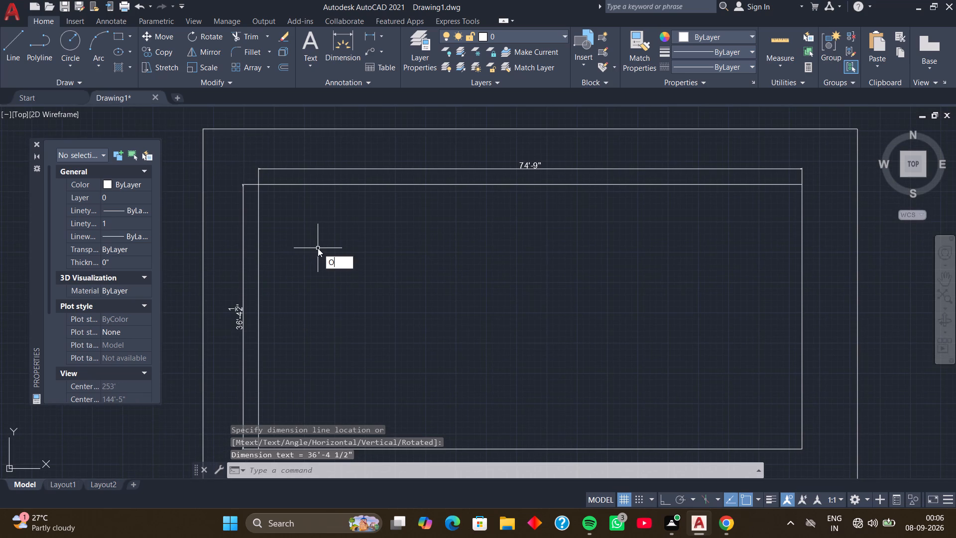
key(space)
key(space)
click(259, 251)
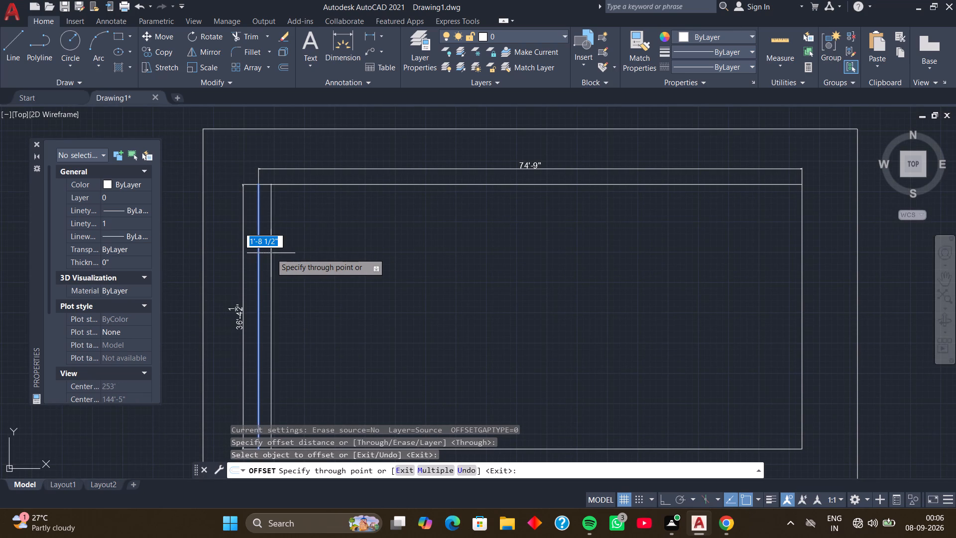
key(9)
key(Return)
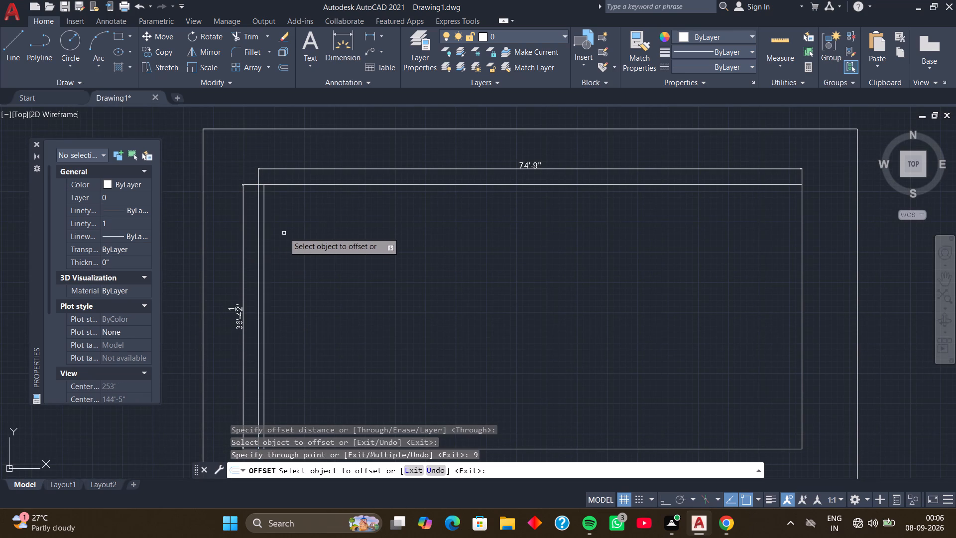
click(292, 184)
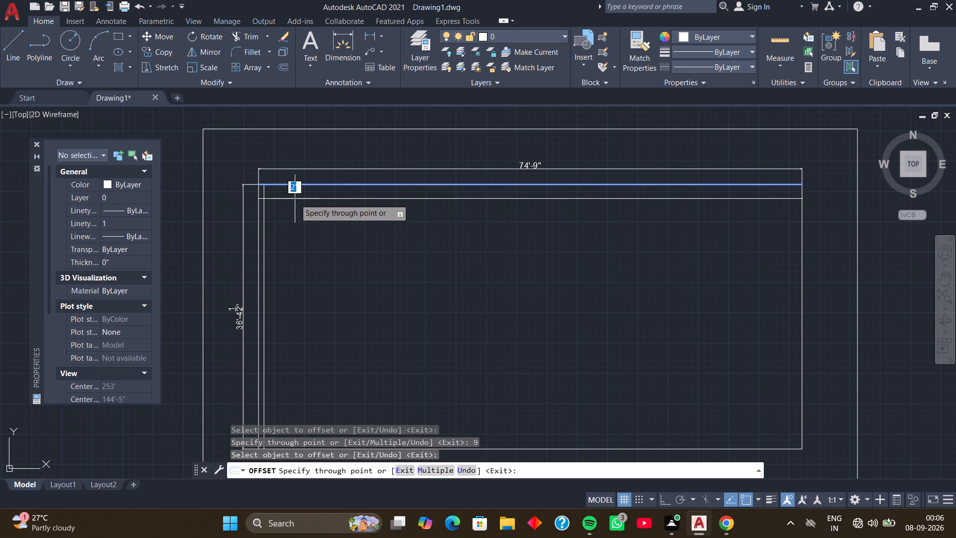
key(9)
key(Return)
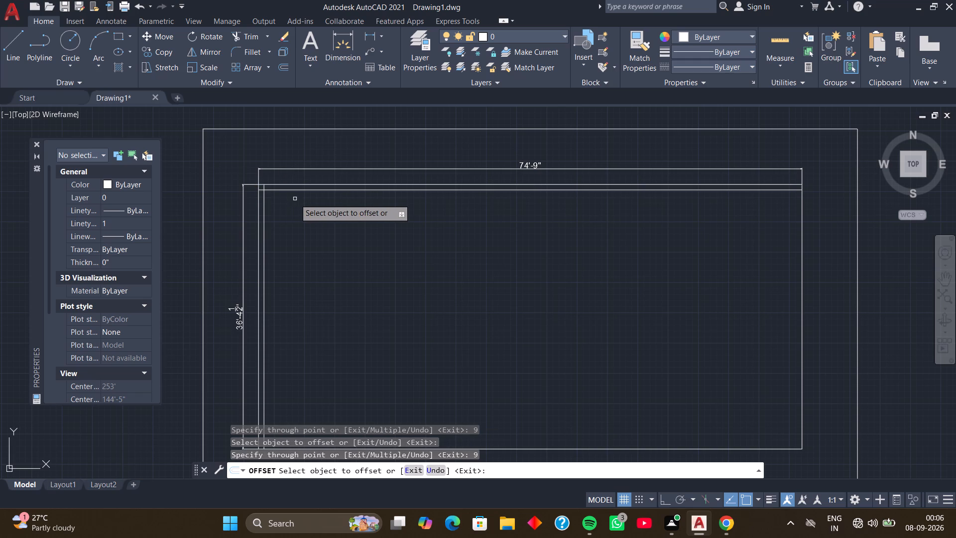
scroll(295, 199, up, 1)
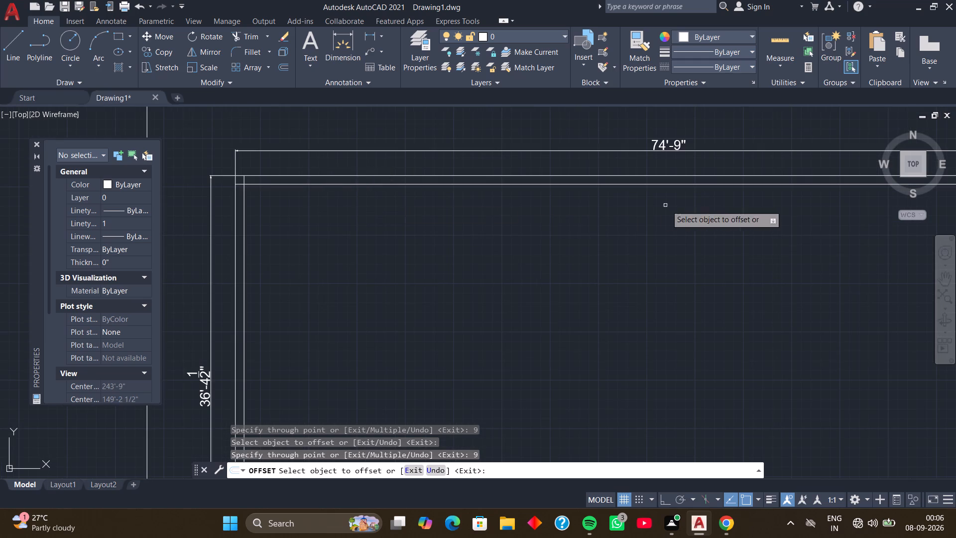
scroll(739, 254, down, 1)
middle_drag(737, 261, 395, 249)
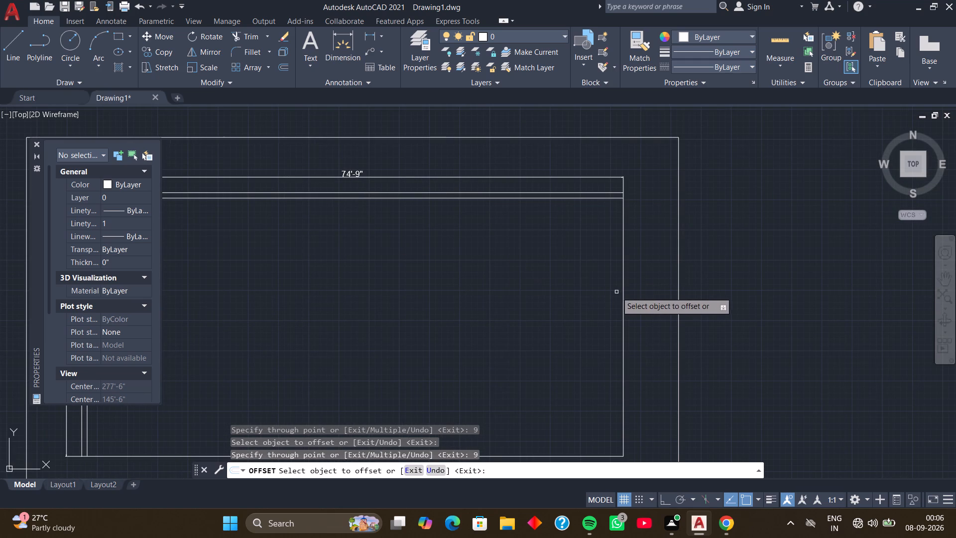
click(623, 297)
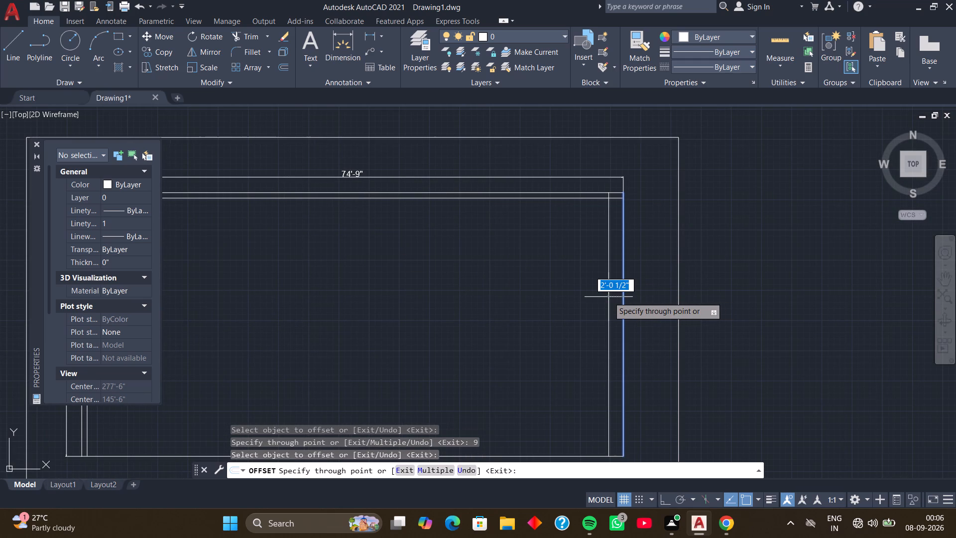
key(9)
key(Return)
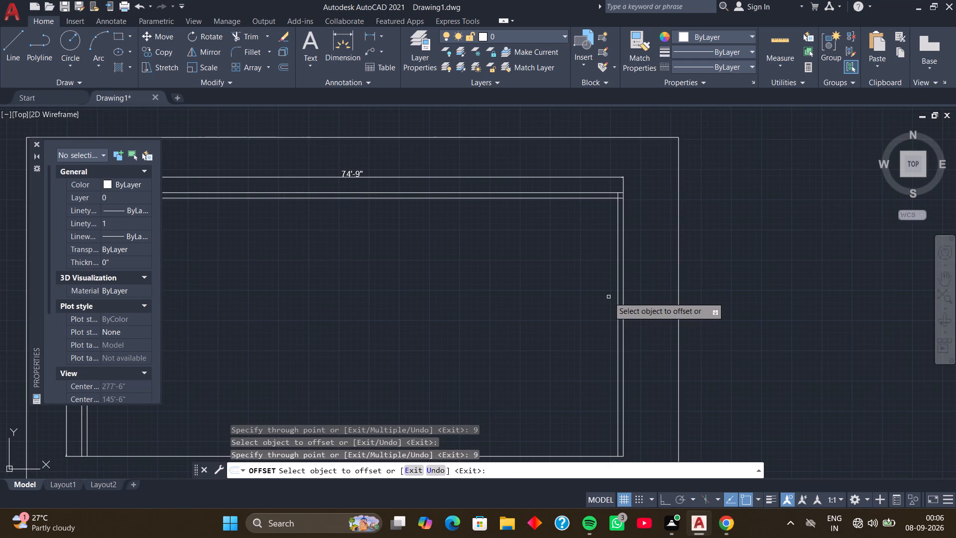
Save the drawing as TYPICAL FLOOR PLAN in the Autocad folder inside cad desk on drive C.
scroll(613, 286, down, 1)
middle_drag(583, 310, 614, 282)
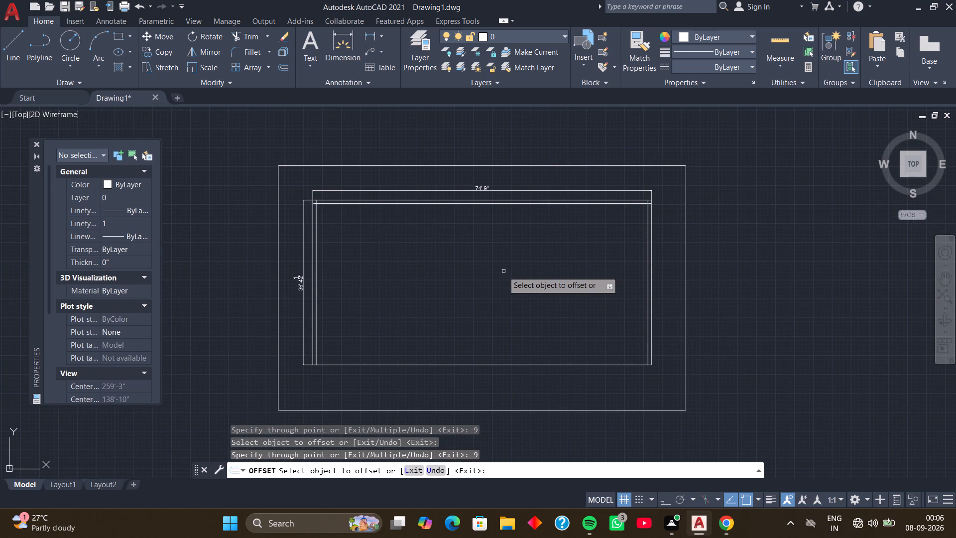
click(19, 18)
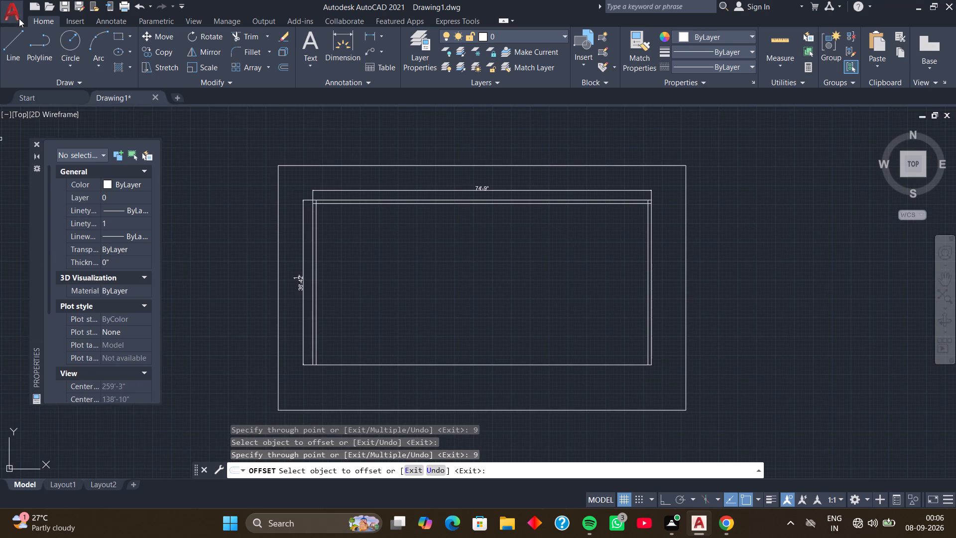
click(47, 164)
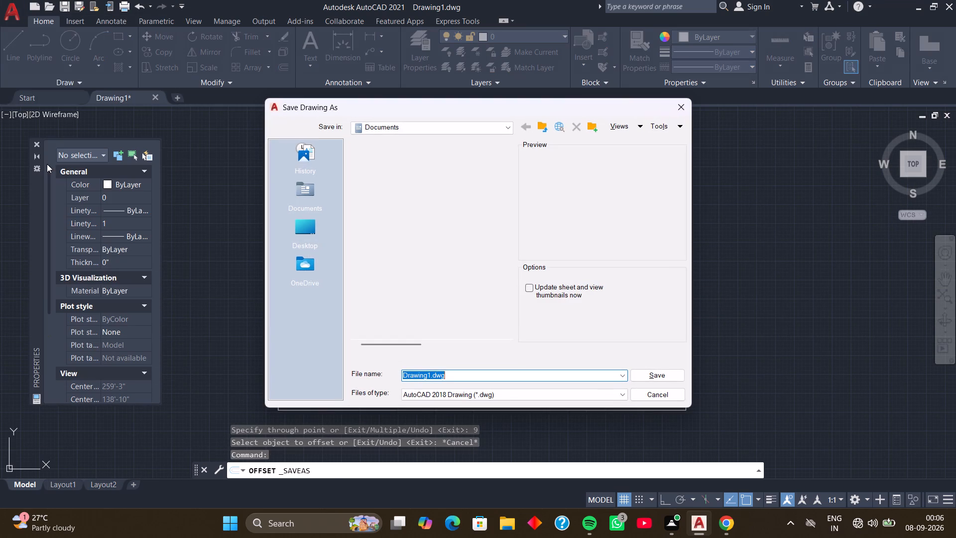
click(488, 121)
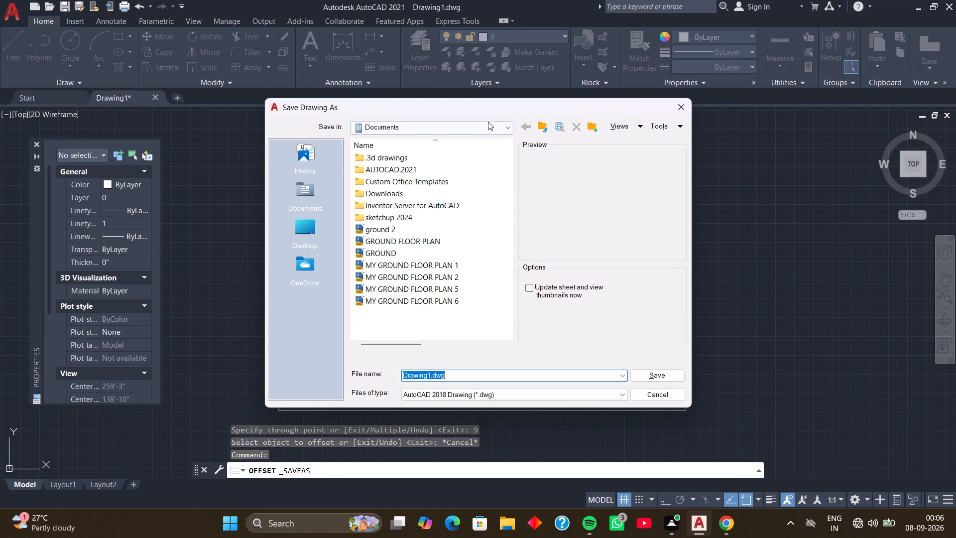
click(499, 124)
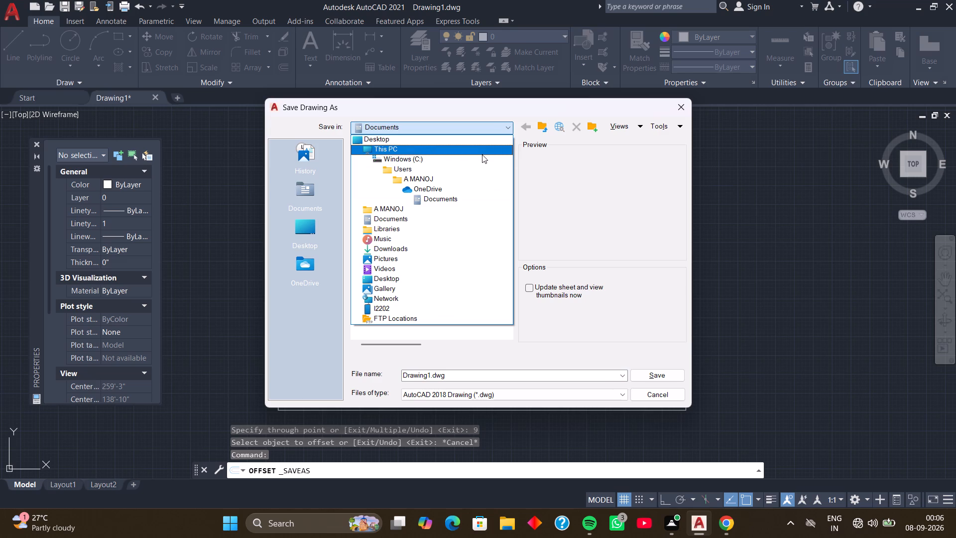
click(482, 156)
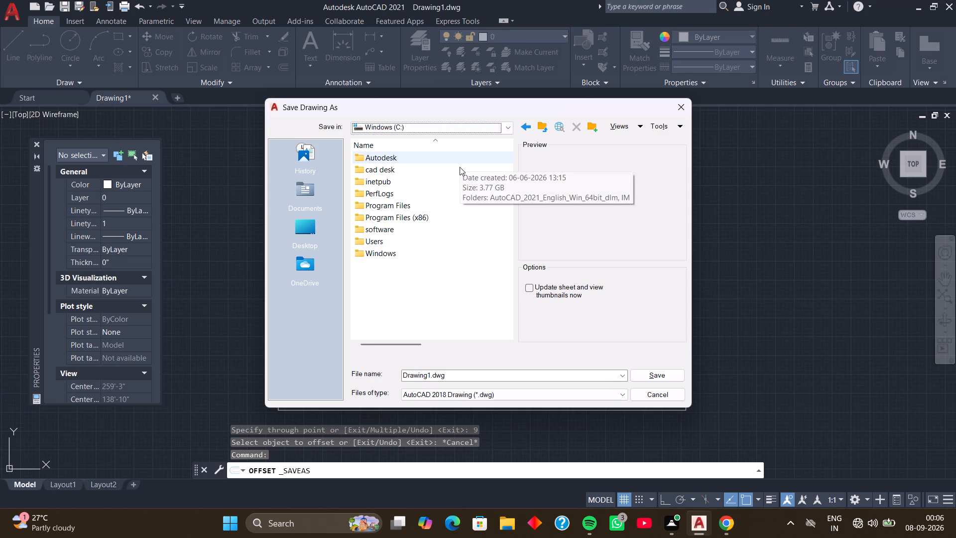
double_click(405, 172)
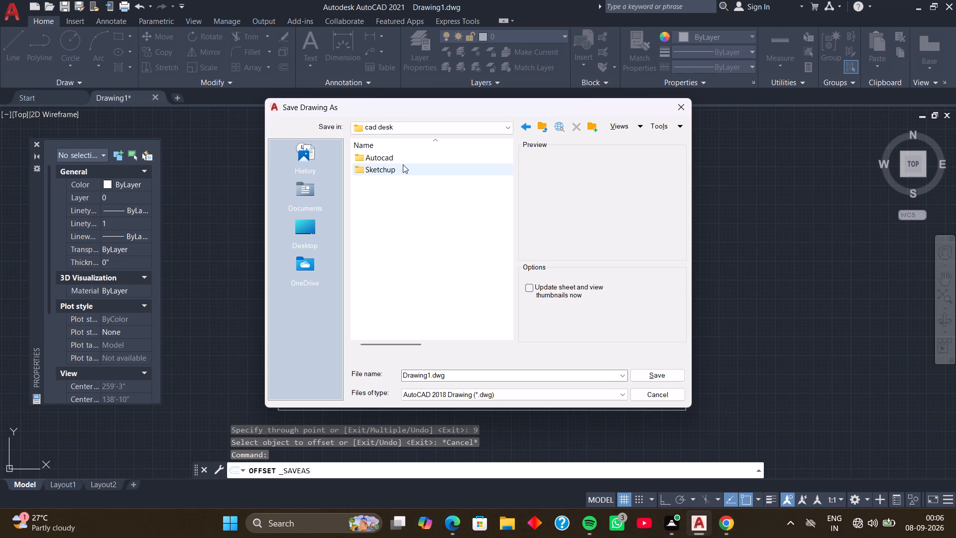
double_click(402, 156)
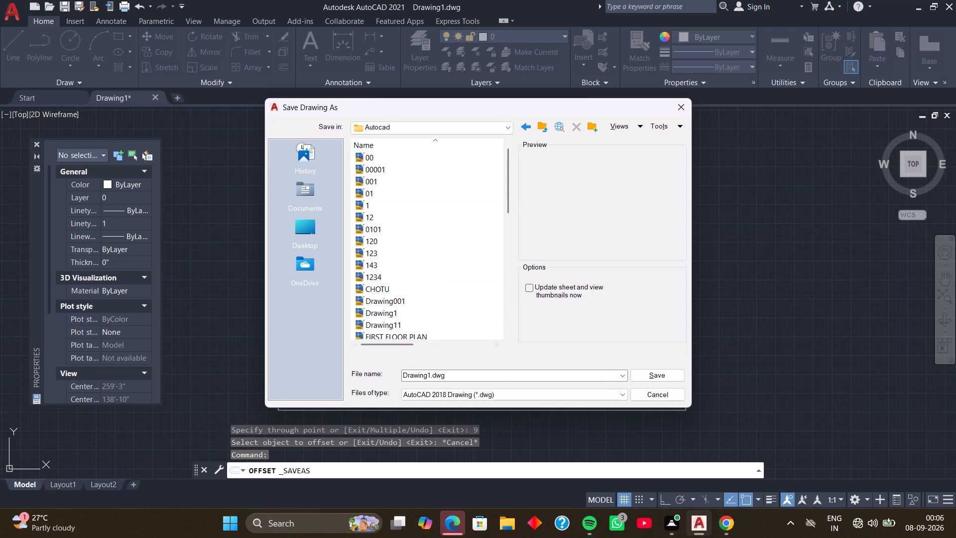
click(503, 375)
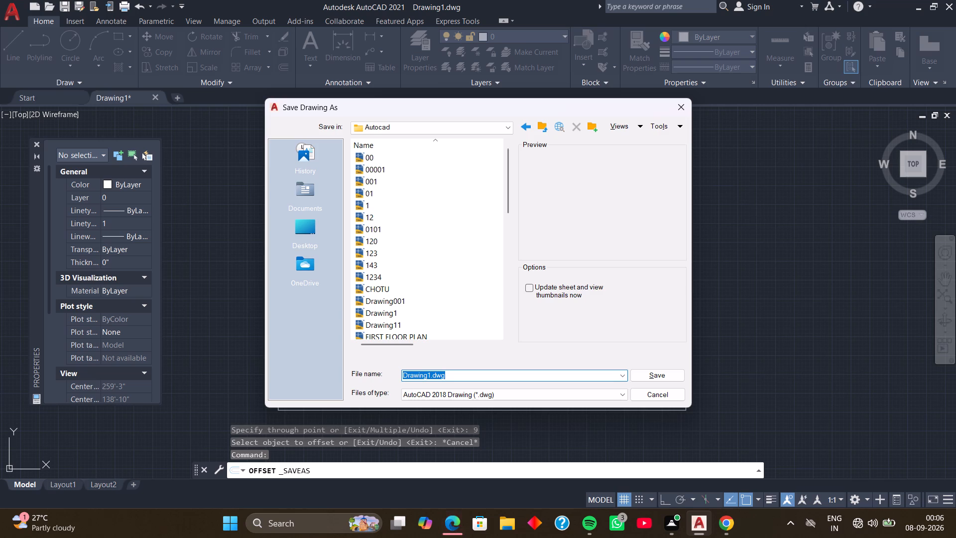
text(TY)
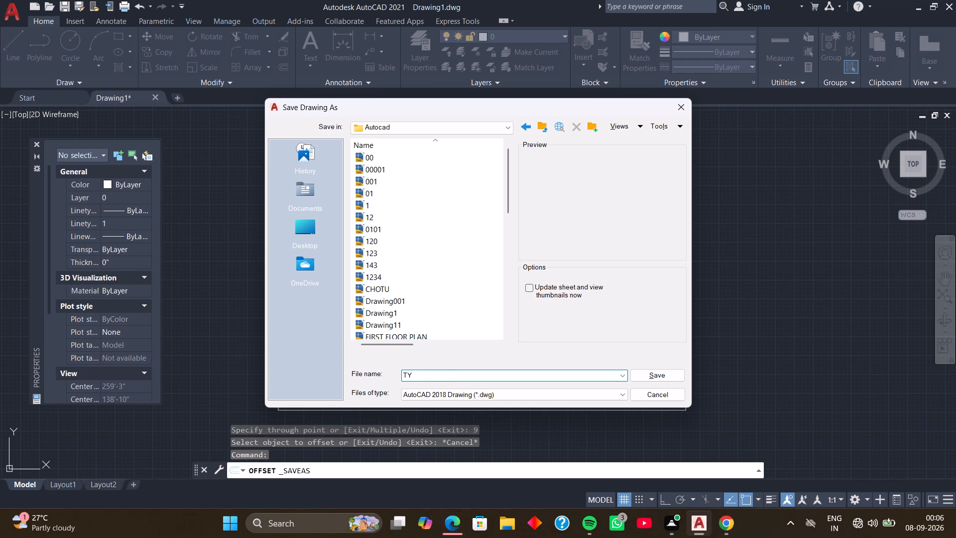
text(PICAL)
key(space)
text(FLOOR PLA)
key(n)
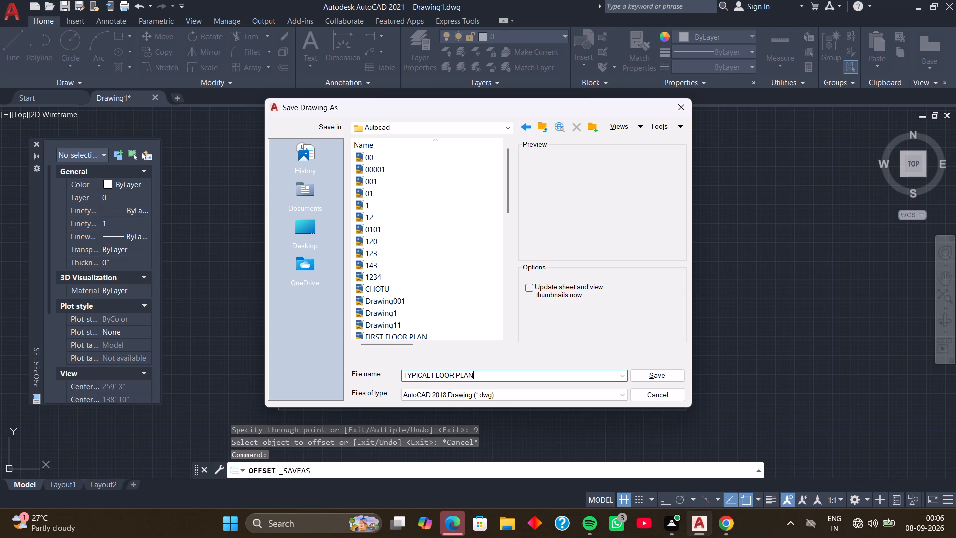
key(Return)
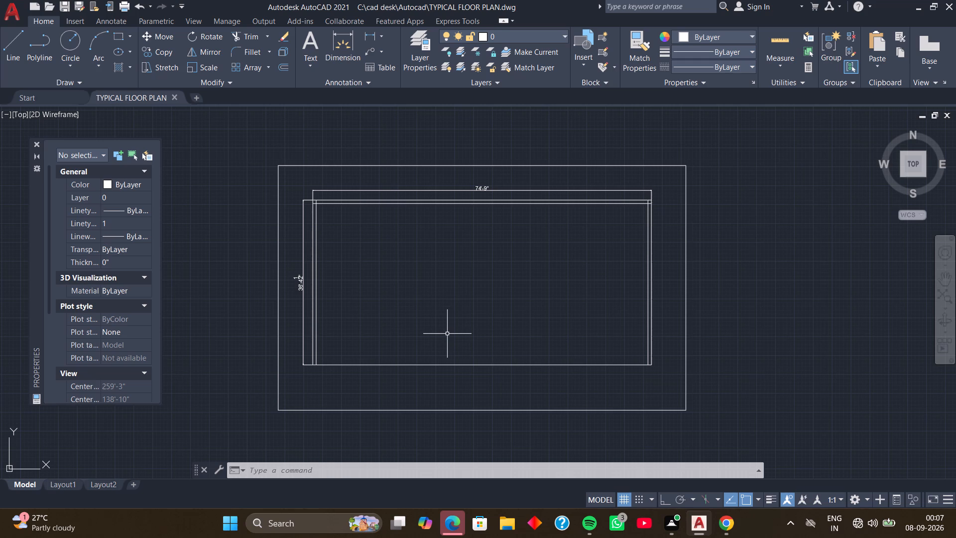
Delete the length and height dimensions of the inner rectangle.
click(484, 189)
key(Delete)
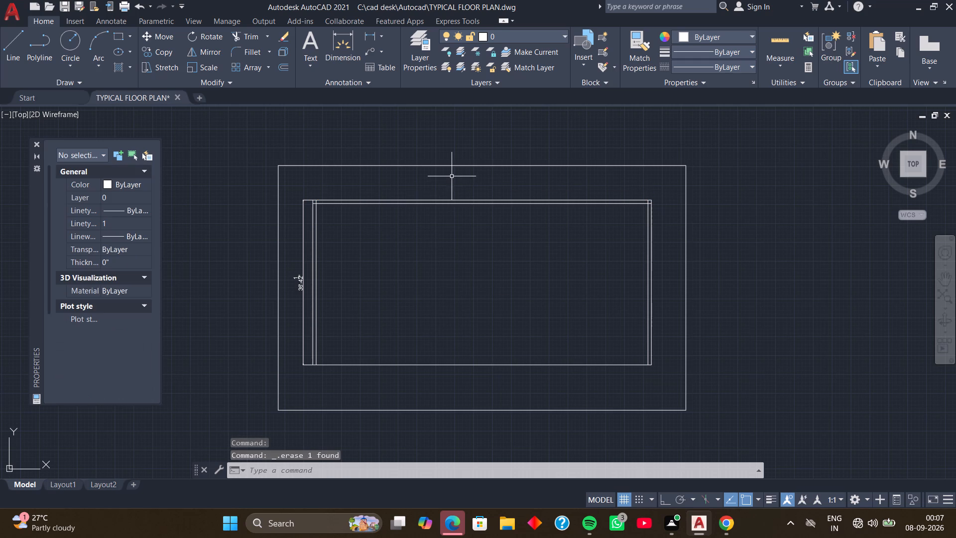
click(298, 282)
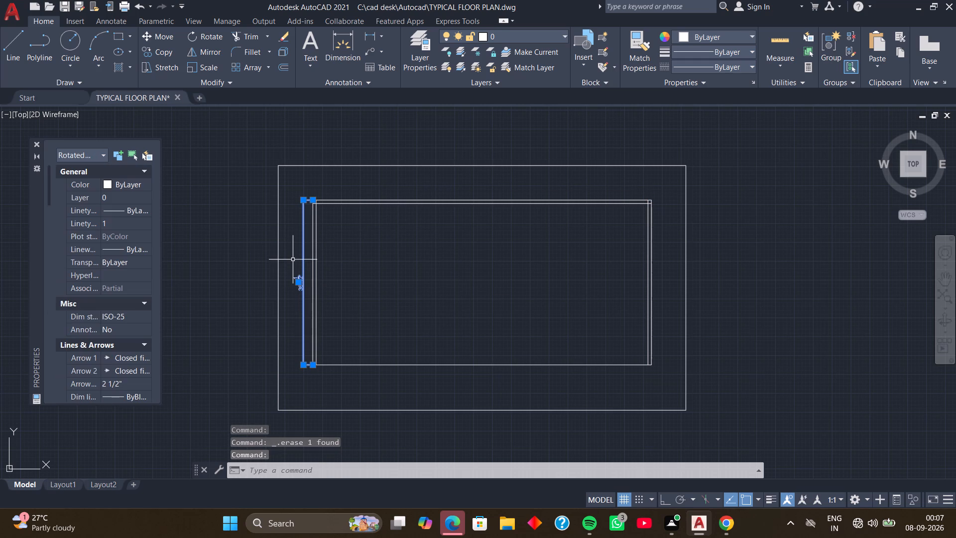
key(Delete)
Trim the crossing ends of the inner wall lines at the building's top-left corner.
scroll(311, 221, up, 2)
middle_drag(294, 191, 301, 279)
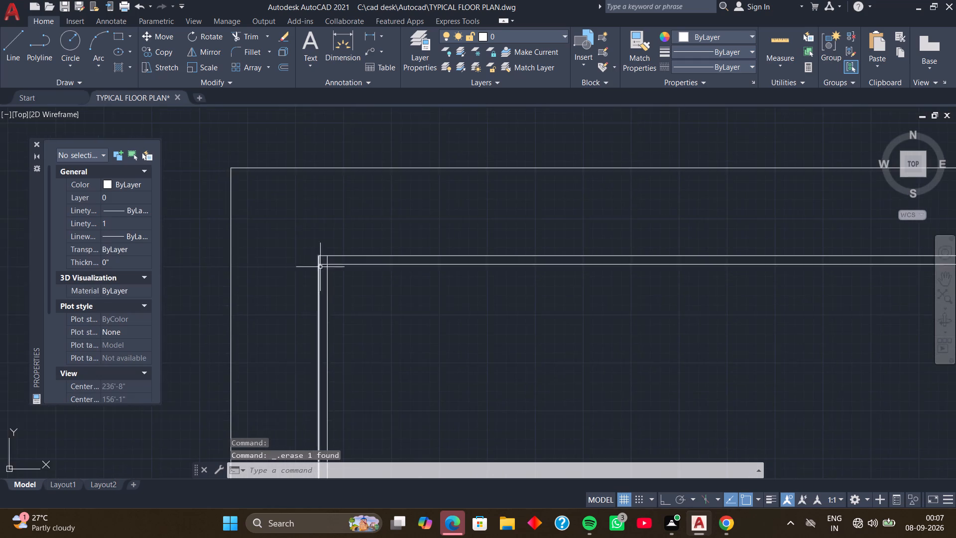
scroll(322, 263, up, 5)
text(TR)
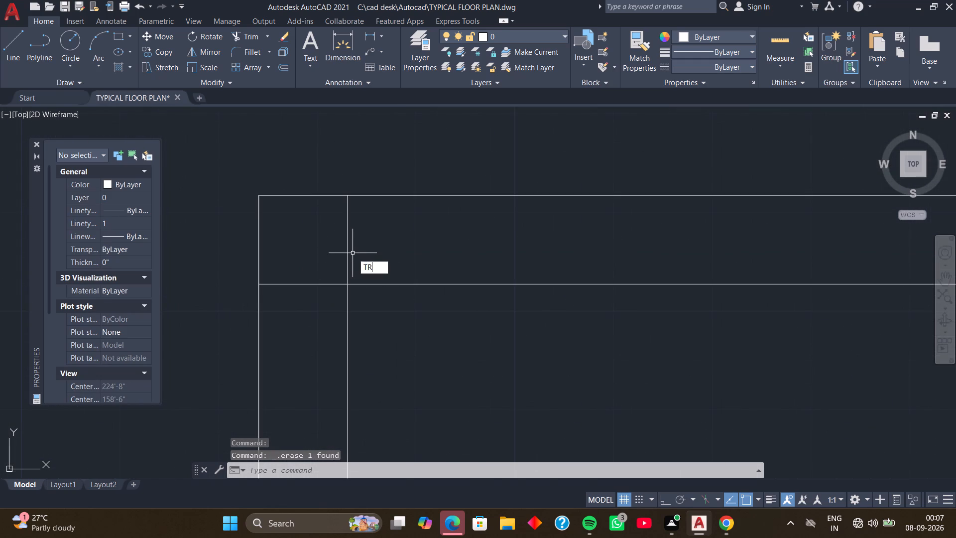
key(space)
drag(359, 239, 305, 330)
key(space)
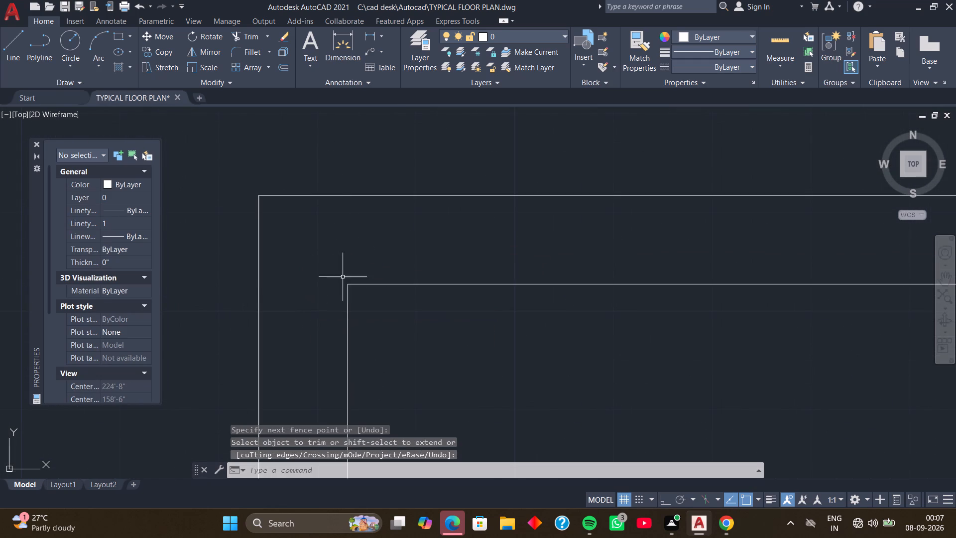
Trim the crossing ends of the inner wall lines at the building's top-right corner.
scroll(355, 273, down, 4)
scroll(449, 290, down, 3)
middle_drag(539, 318, 391, 274)
middle_drag(483, 333, 384, 347)
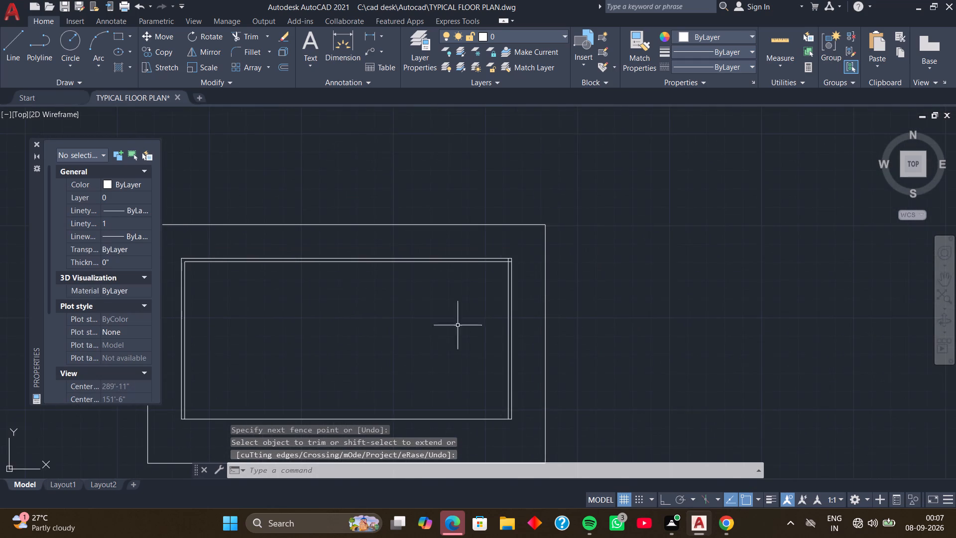
middle_drag(472, 311, 416, 357)
scroll(448, 306, up, 6)
middle_drag(450, 310, 385, 272)
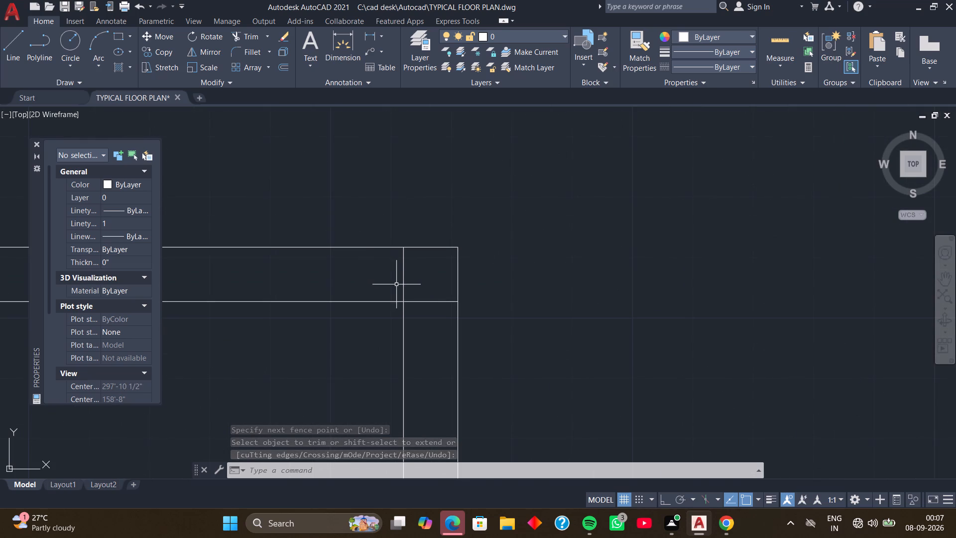
text(TR)
key(space)
drag(380, 280, 438, 339)
key(space)
Offset the inner face of the left outer wall 15'3" into the building.
scroll(400, 322, down, 4)
middle_drag(353, 340, 501, 194)
scroll(441, 238, down, 3)
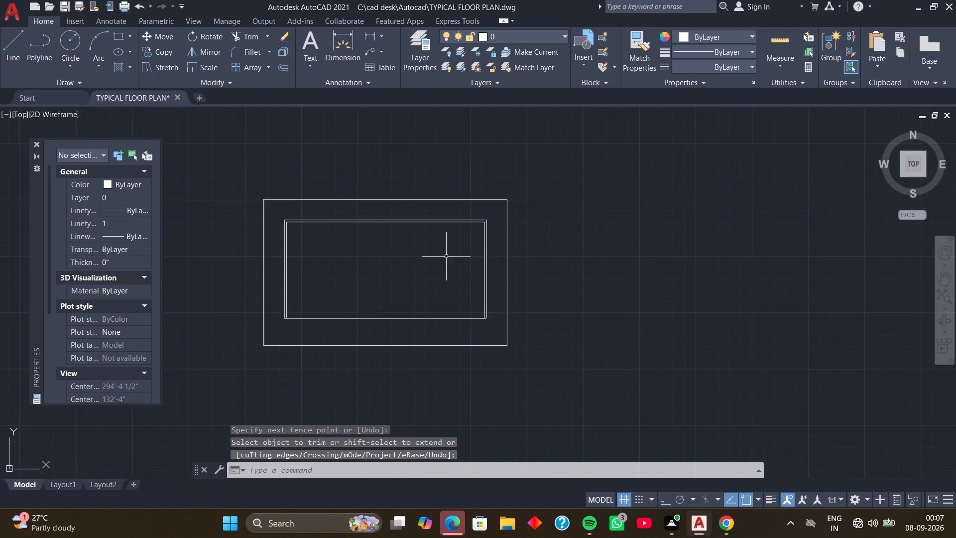
middle_drag(434, 261, 554, 256)
scroll(415, 257, up, 3)
middle_drag(417, 229, 408, 317)
middle_drag(407, 259, 407, 273)
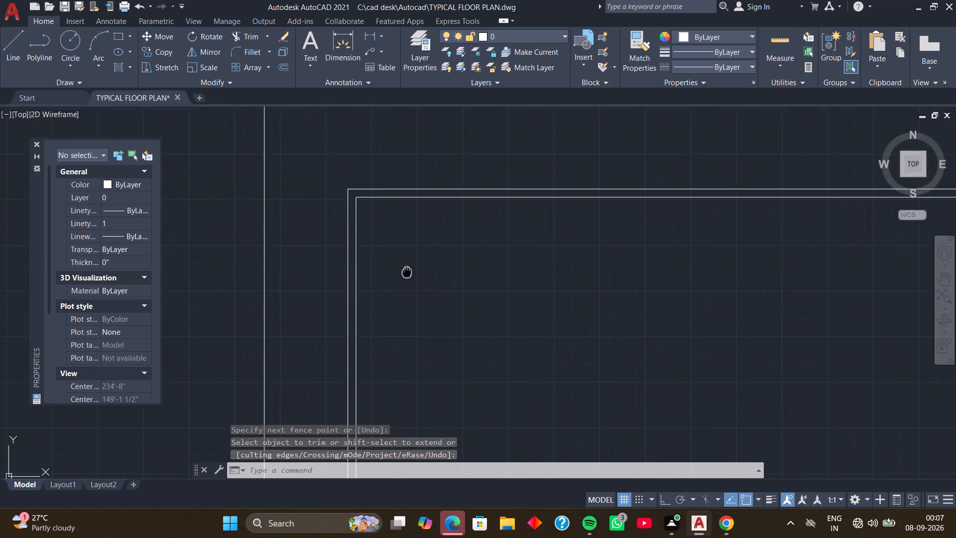
middle_drag(407, 273, 405, 286)
text(O)
key(space)
key(space)
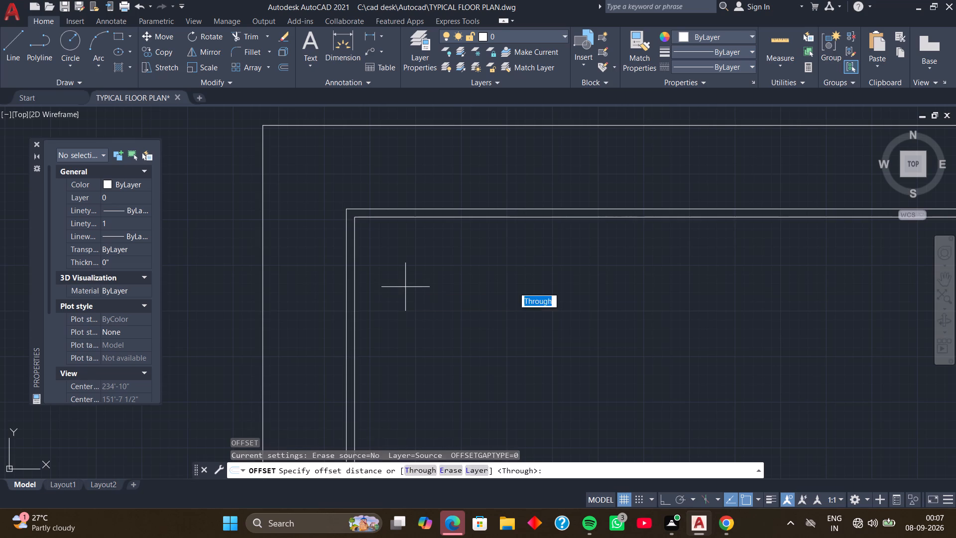
click(357, 274)
click(354, 274)
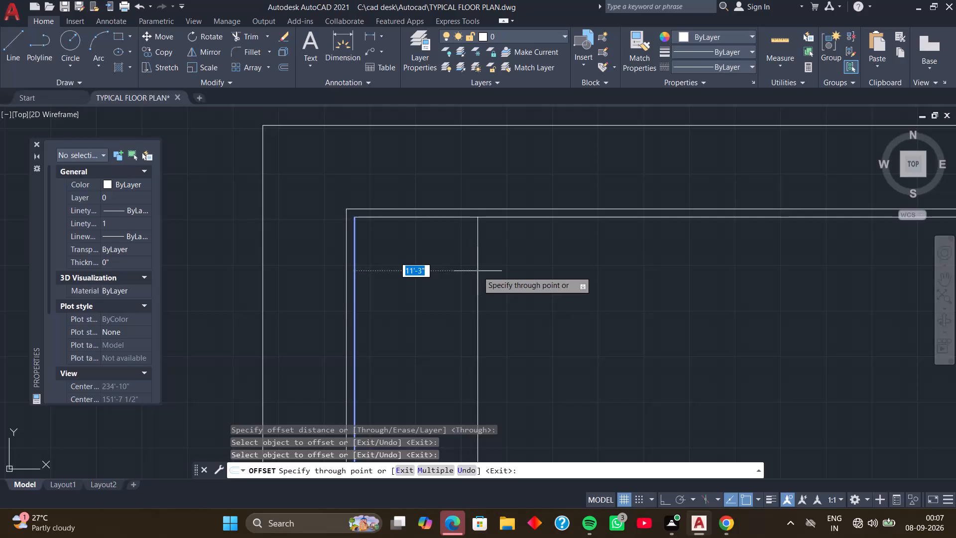
text(15')
key(3)
key(Return)
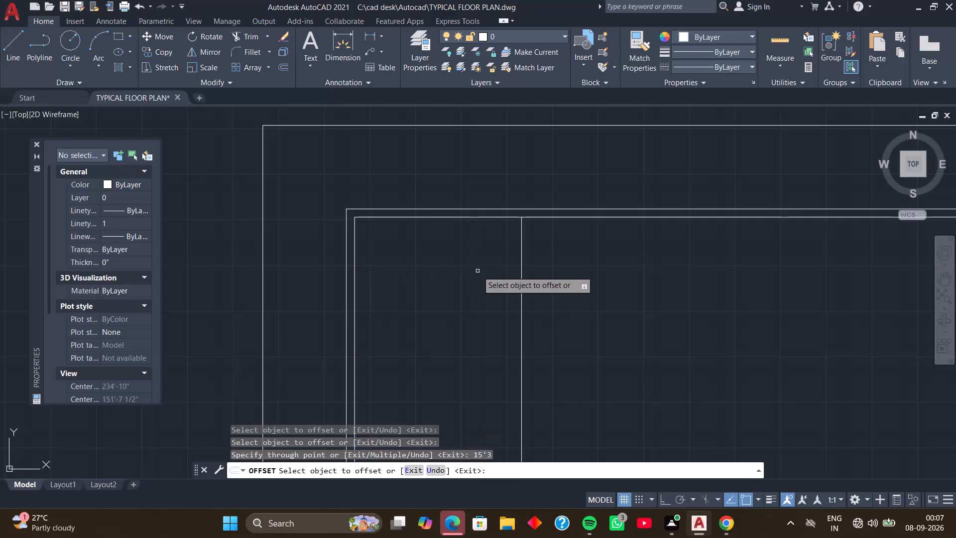
Offset the vertical line inside the left room 4.5" to the right to complete the first partition wall.
click(522, 287)
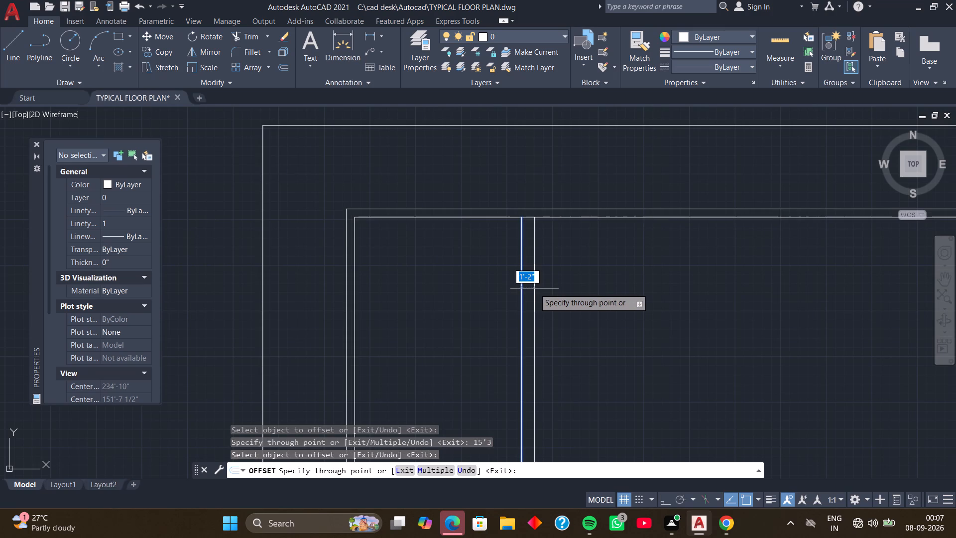
text(4.5)
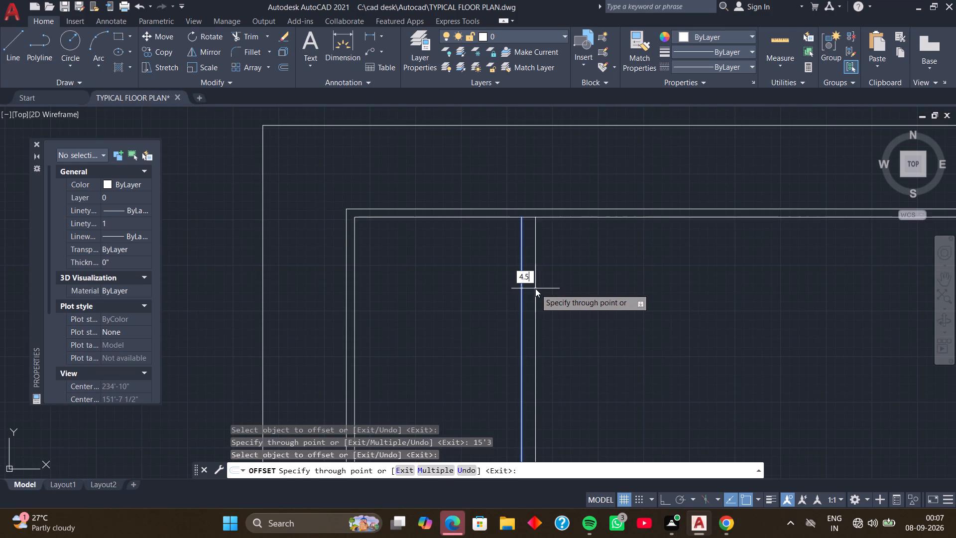
key(Return)
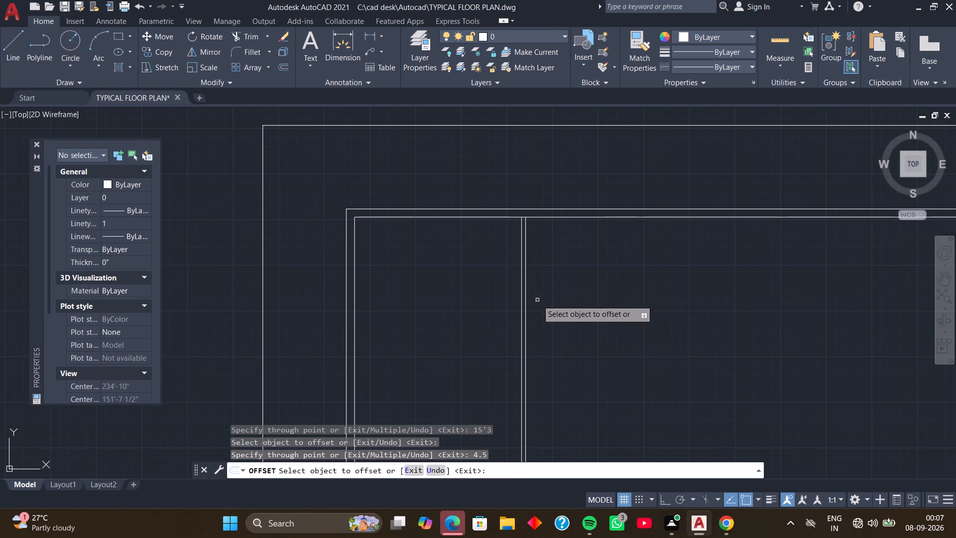
Create the second vertical partition by offsetting the first partition's right face 5', and the resulting line 4.5" for the wall thickness.
scroll(546, 220, up, 3)
scroll(534, 254, down, 3)
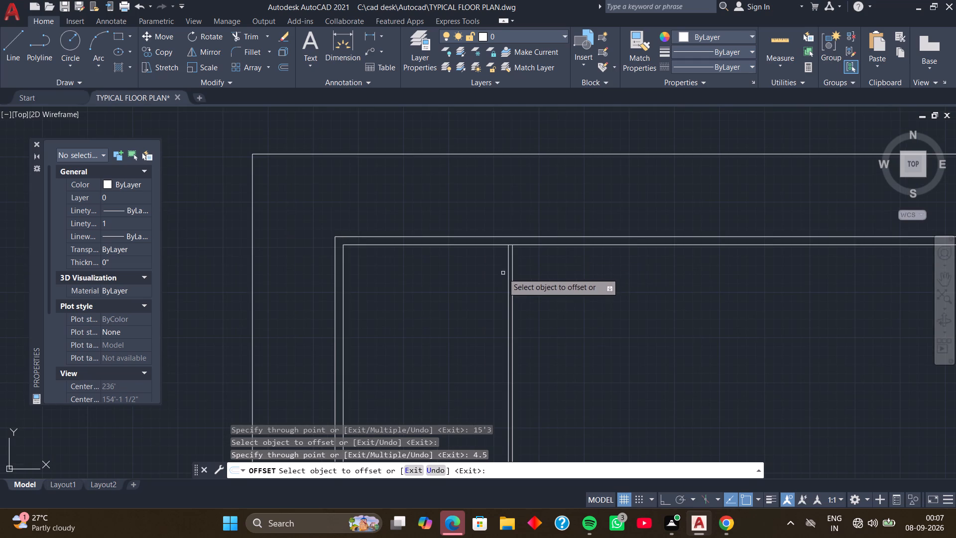
click(514, 275)
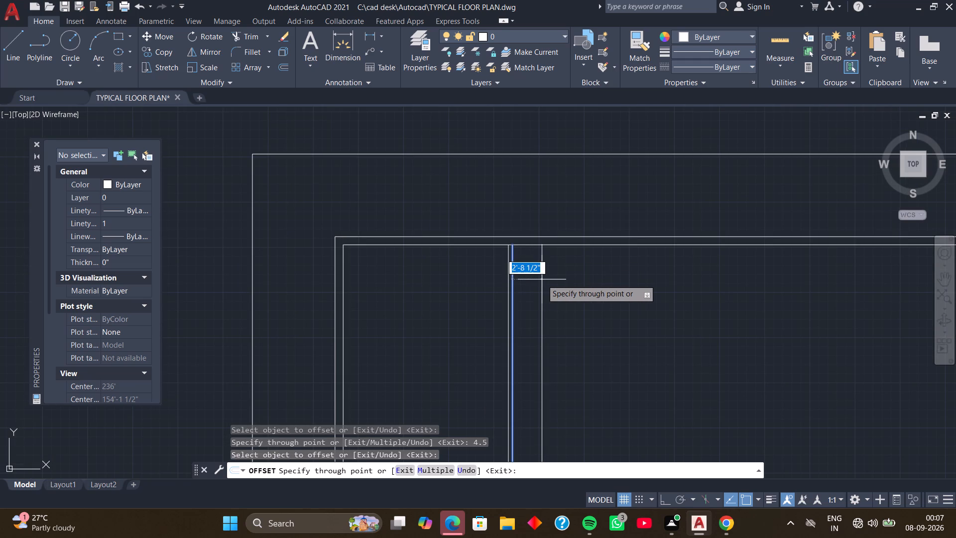
text(5')
key(Return)
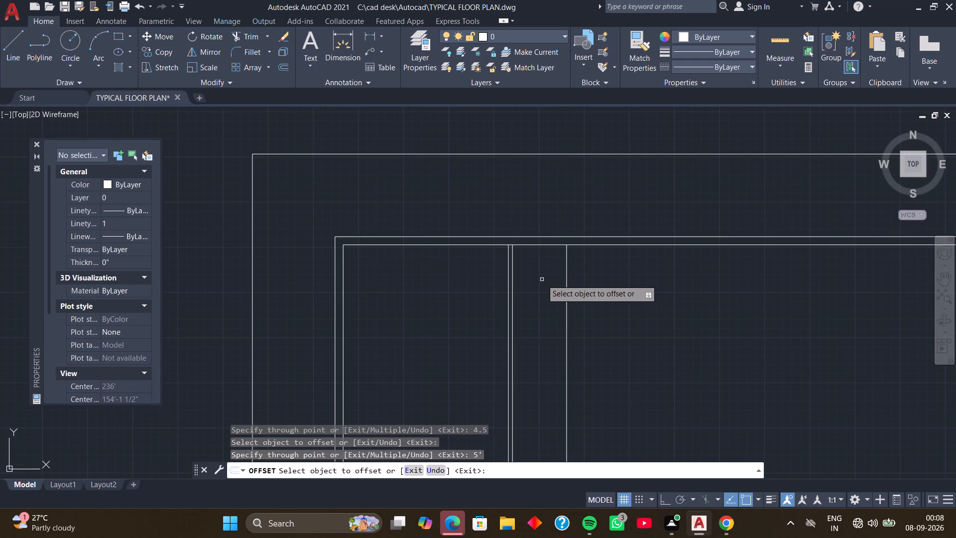
click(568, 277)
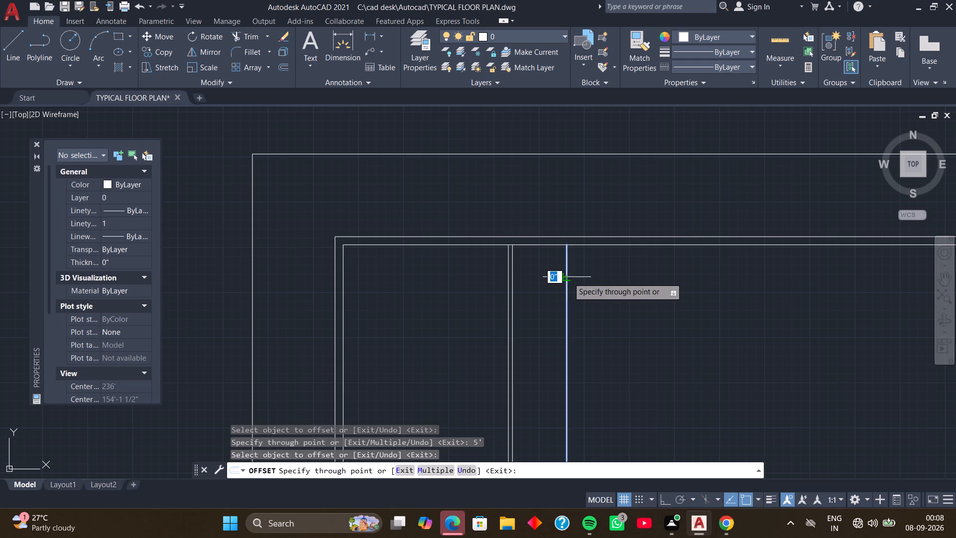
text(4.5)
key(Return)
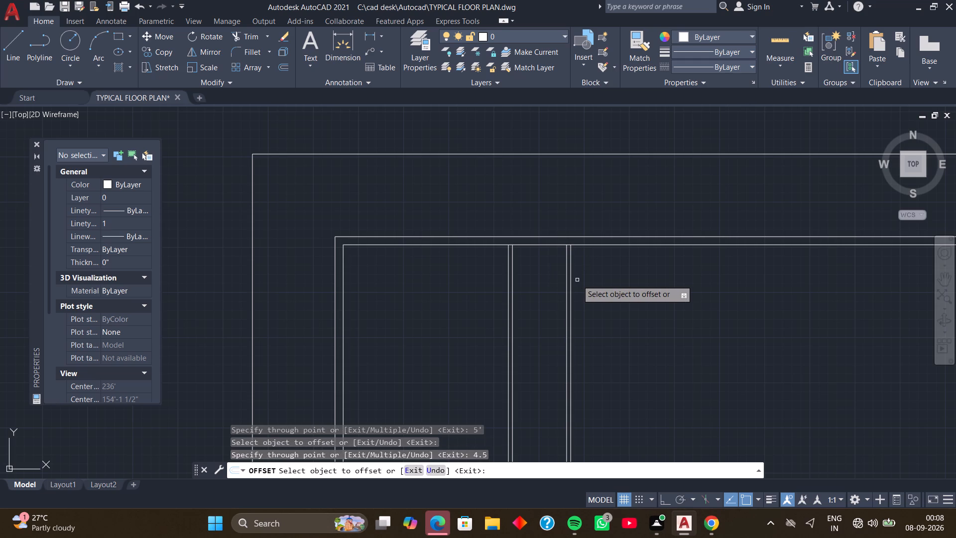
Create the third vertical partition by offsetting the second partition's right face 5', and the resulting line 4.5" for the wall thickness.
scroll(579, 277, up, 2)
click(554, 270)
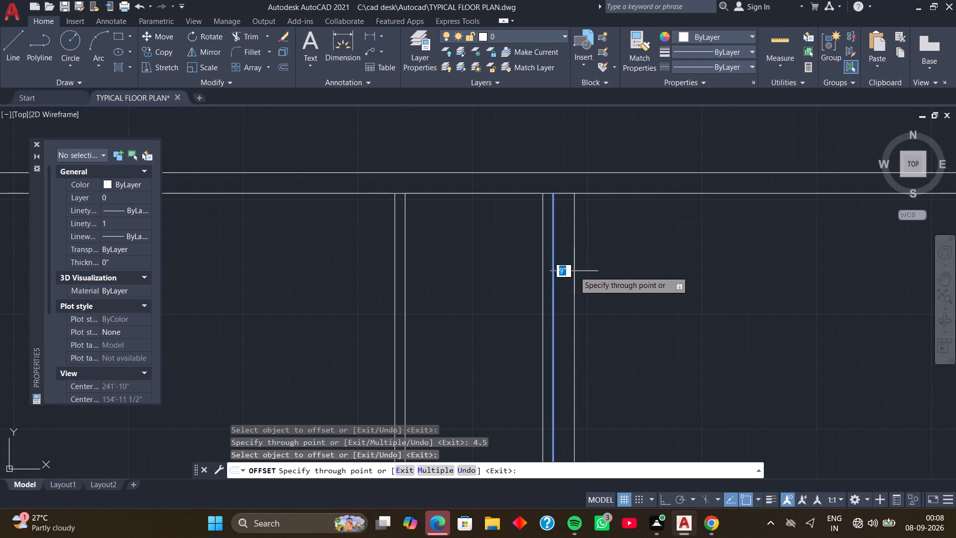
text(5')
key(Return)
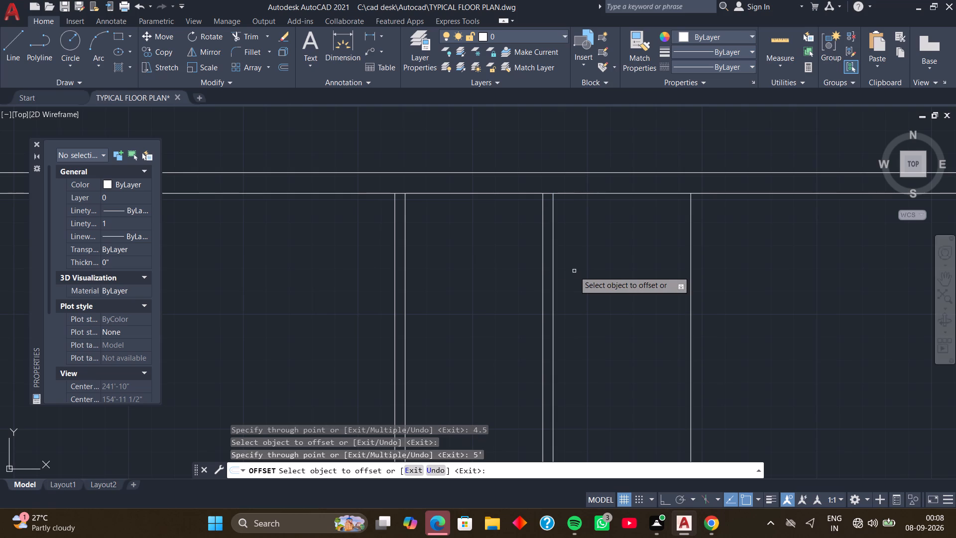
click(691, 285)
text(4.5)
key(Return)
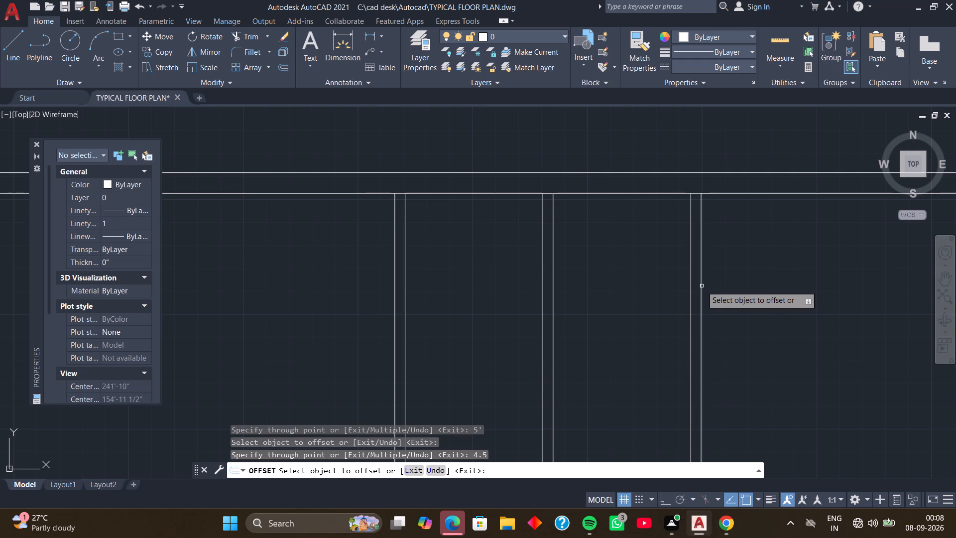
Create a 9" thick vertical wall 12'10.5" to the right of the third partition's right face using Offset.
click(702, 286)
scroll(758, 290, down, 2)
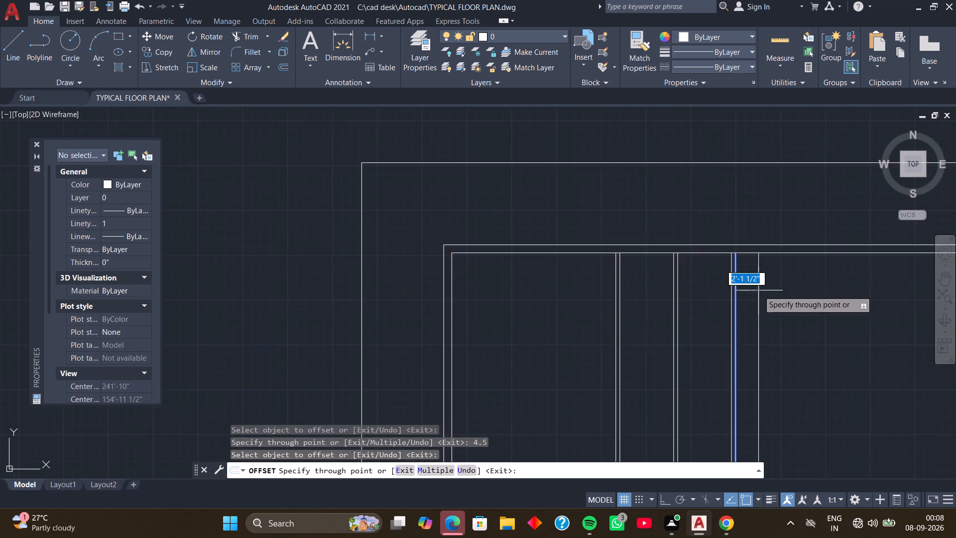
middle_drag(758, 290, 528, 299)
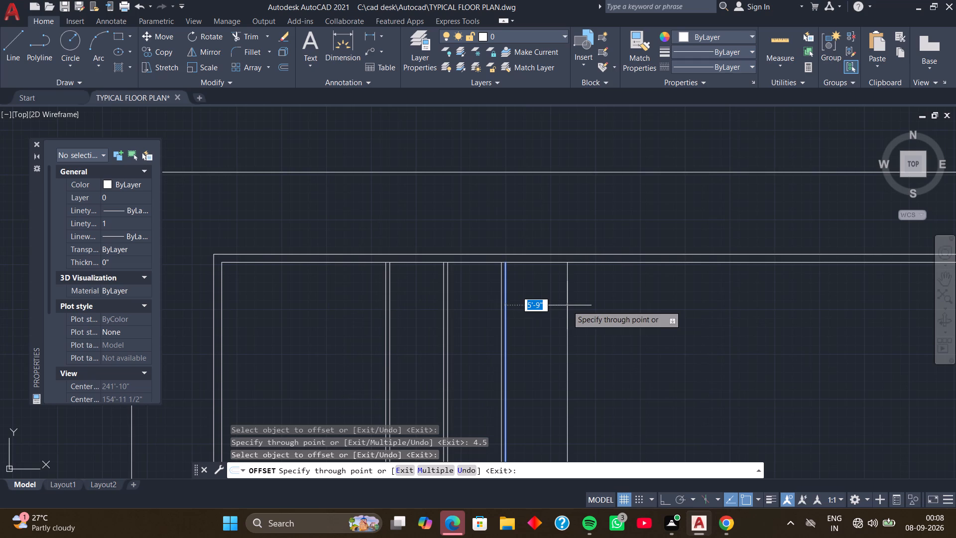
text(12'10)
text(.5)
key(Return)
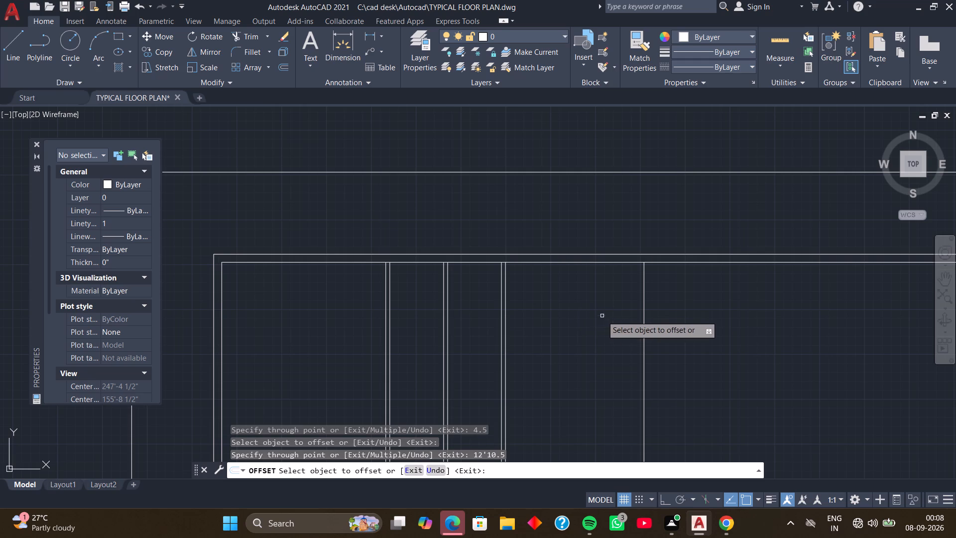
click(644, 334)
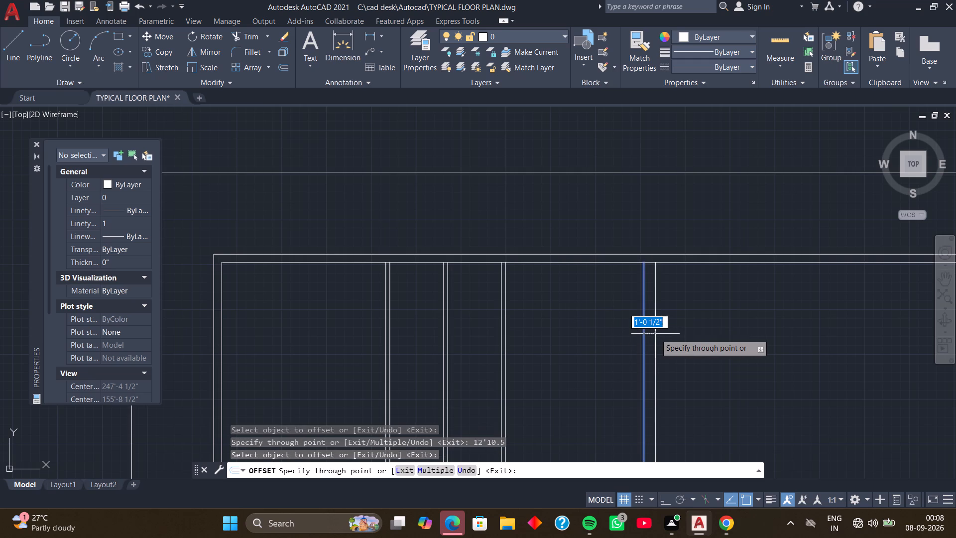
key(9)
key(Return)
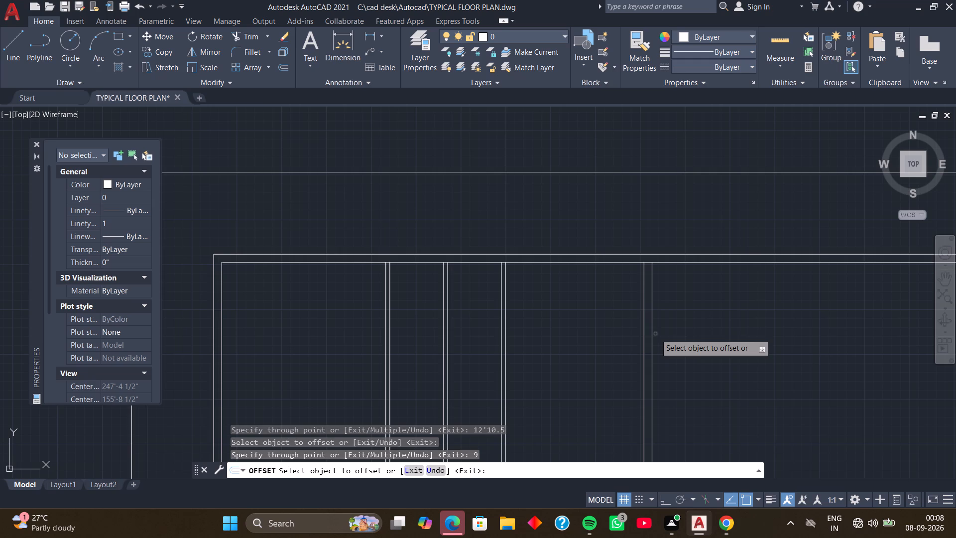
Create another 9" thick vertical wall 6'6" to the right of the first 9" inner wall using Offset.
click(651, 334)
text(6'6)
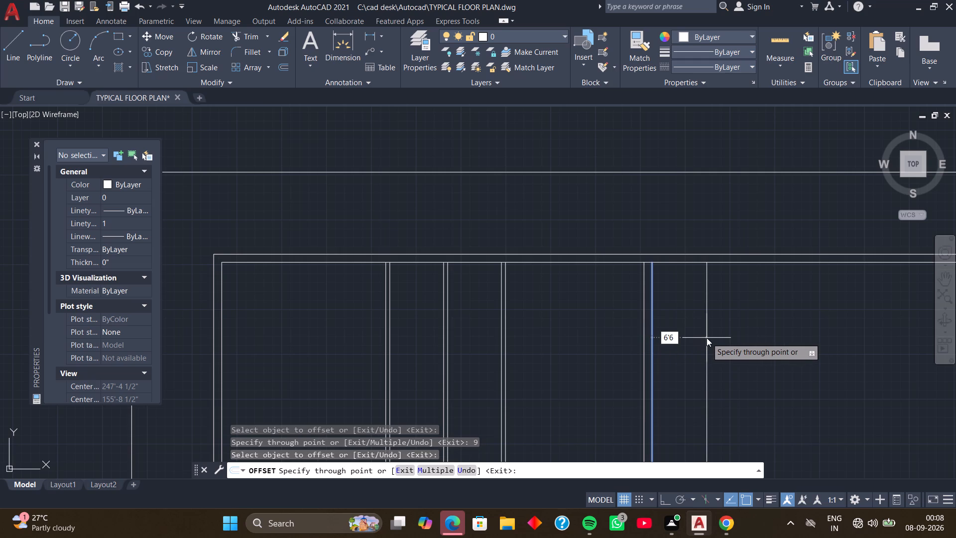
key(Return)
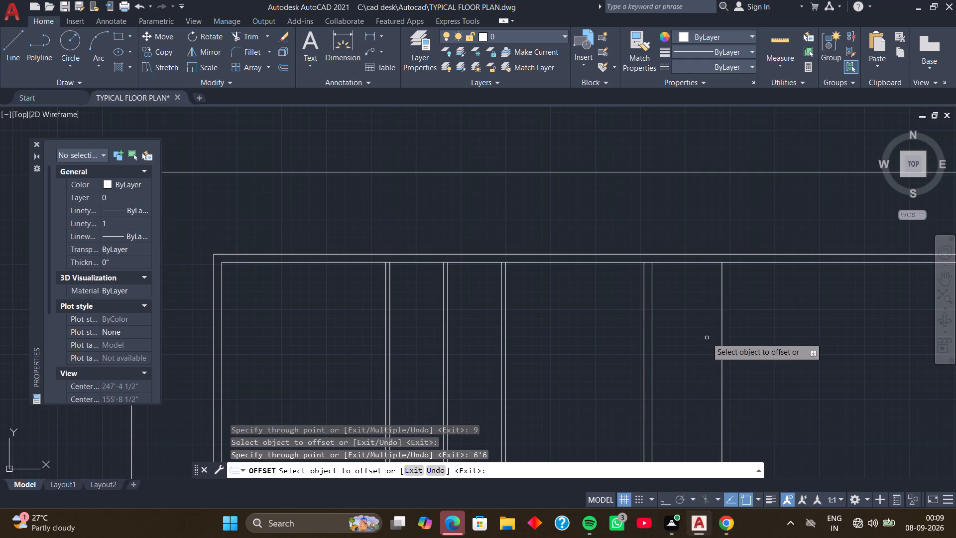
middle_drag(708, 337, 627, 351)
click(641, 353)
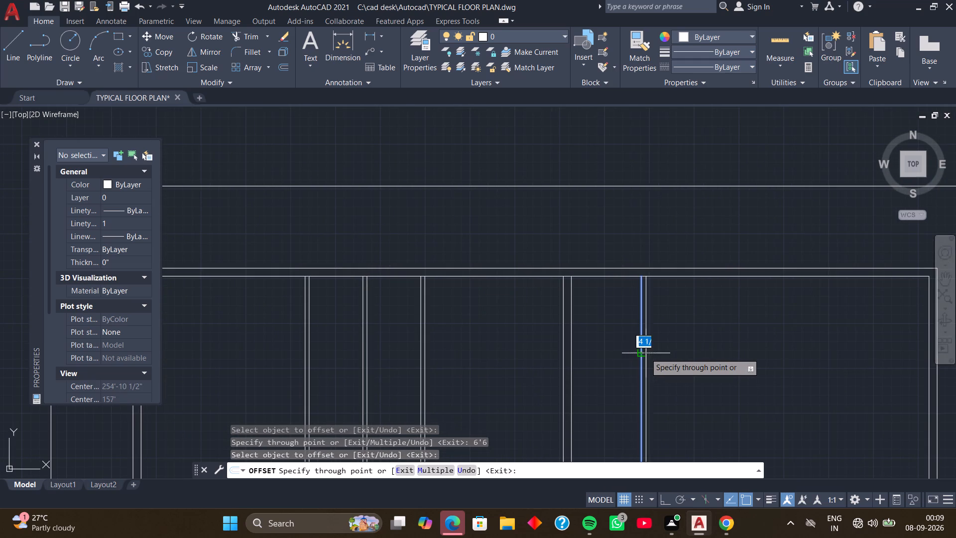
key(9)
key(Return)
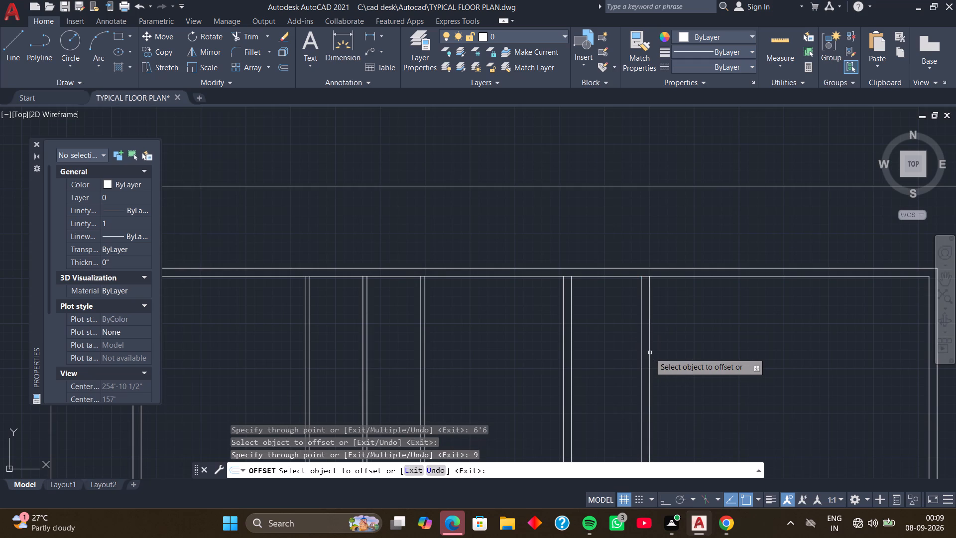
Create a 4.5" vertical partition 11'1.5" to the right of the second 9" inner wall using Offset.
middle_drag(676, 359, 612, 353)
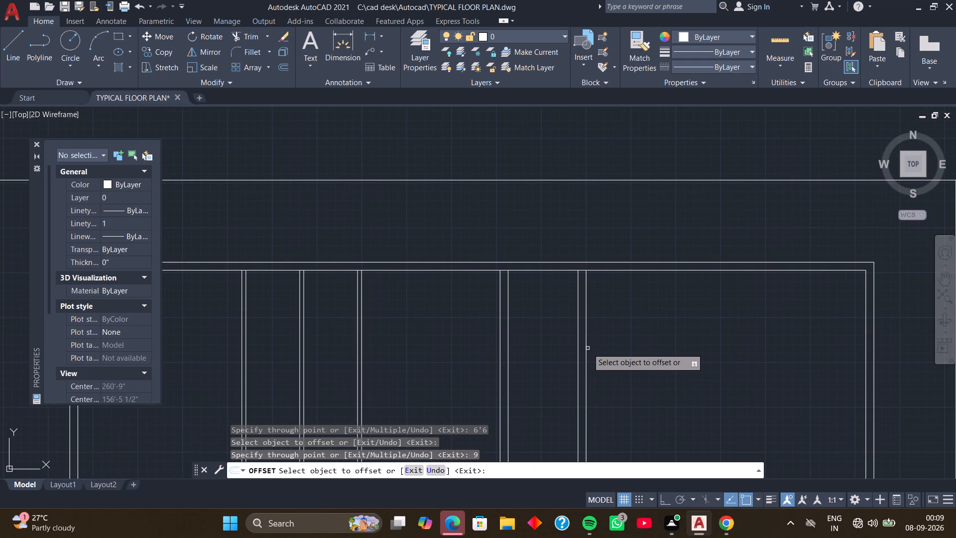
click(587, 348)
text(11'1.5)
key(Return)
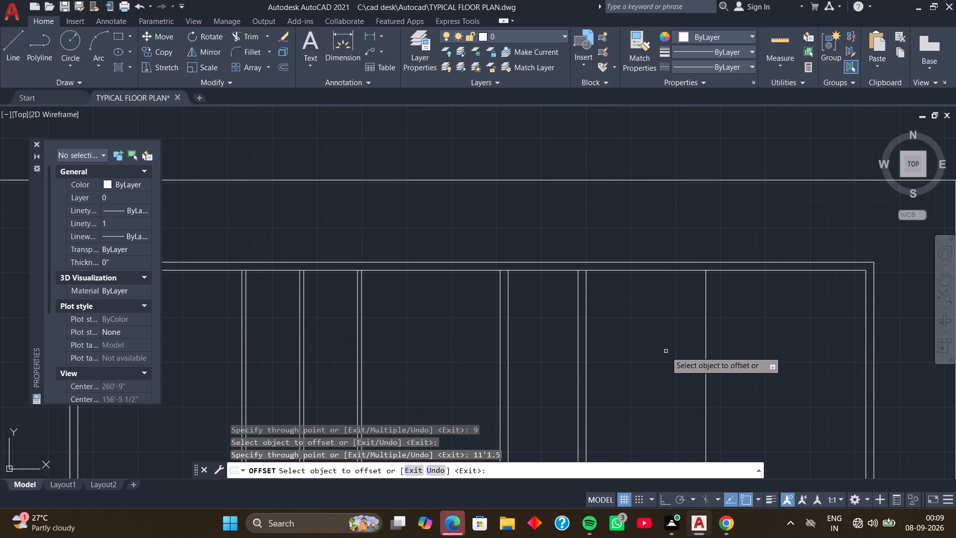
click(706, 366)
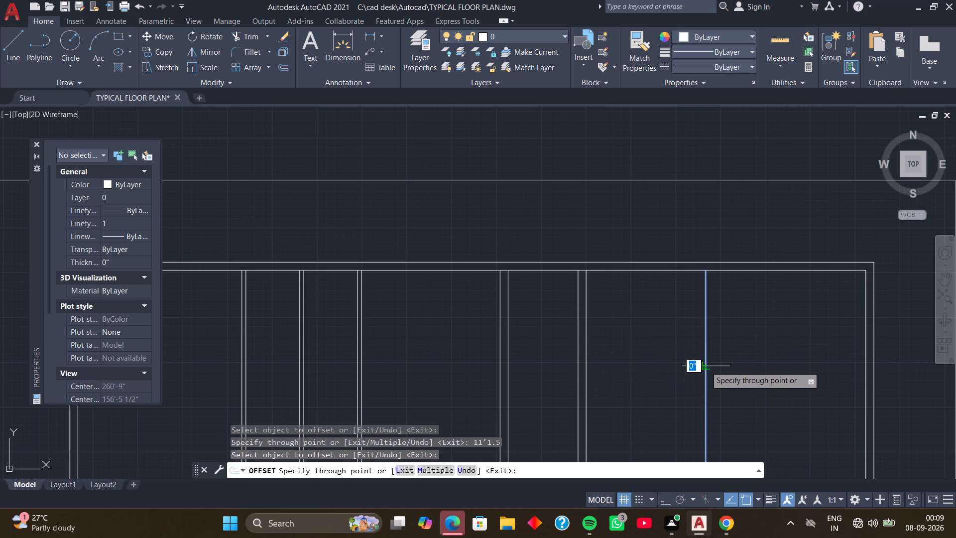
text(4.5)
key(Return)
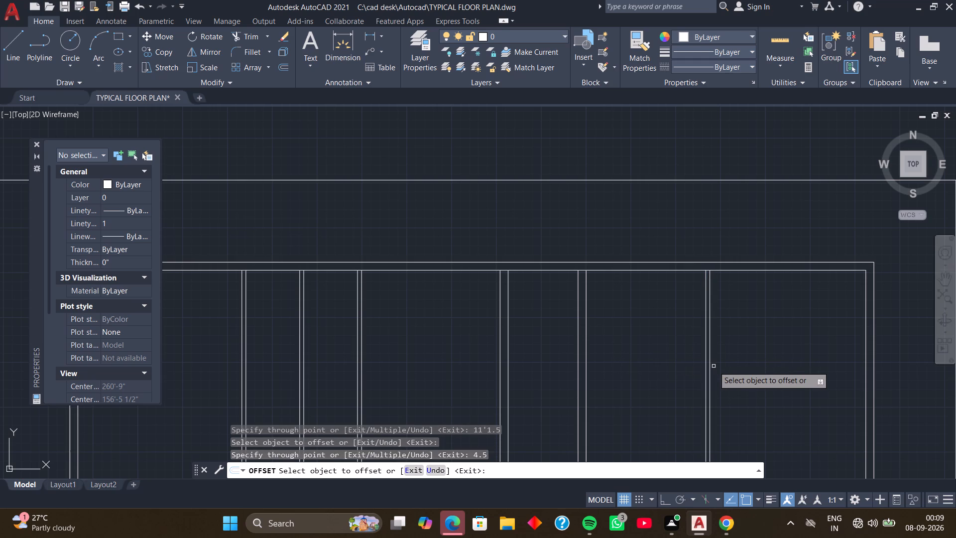
Create the next 4.5" vertical partition 4'1.5" to the right of the previous partition's right face using Offset.
click(711, 366)
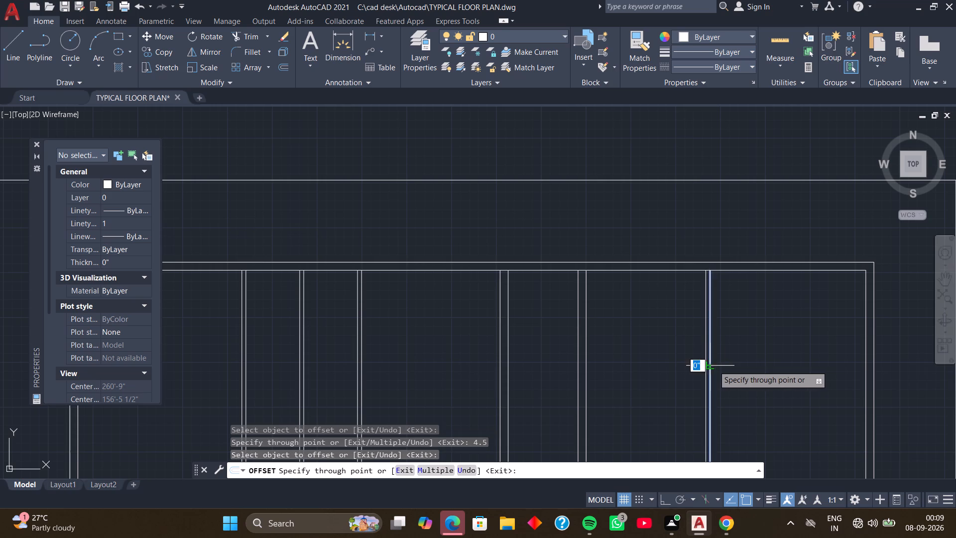
text(4'1.5)
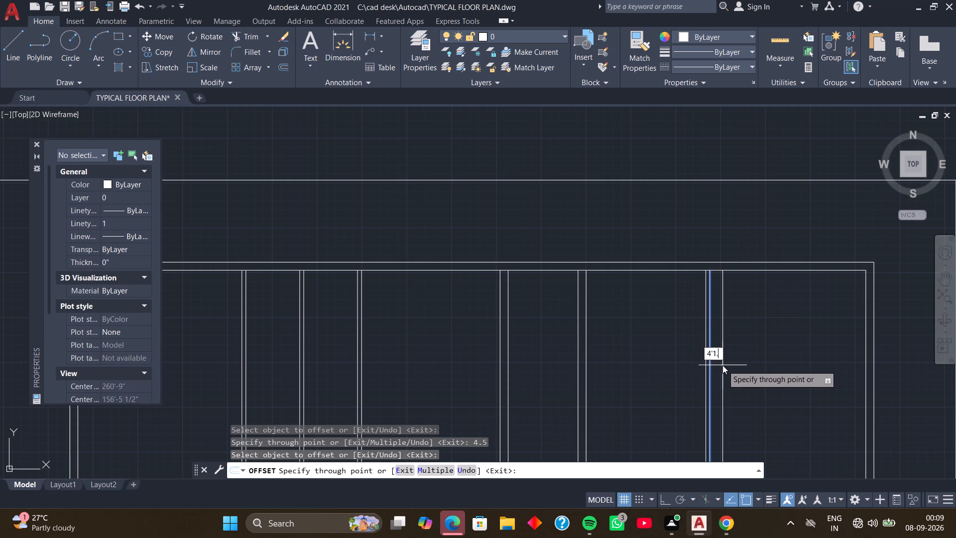
key(Return)
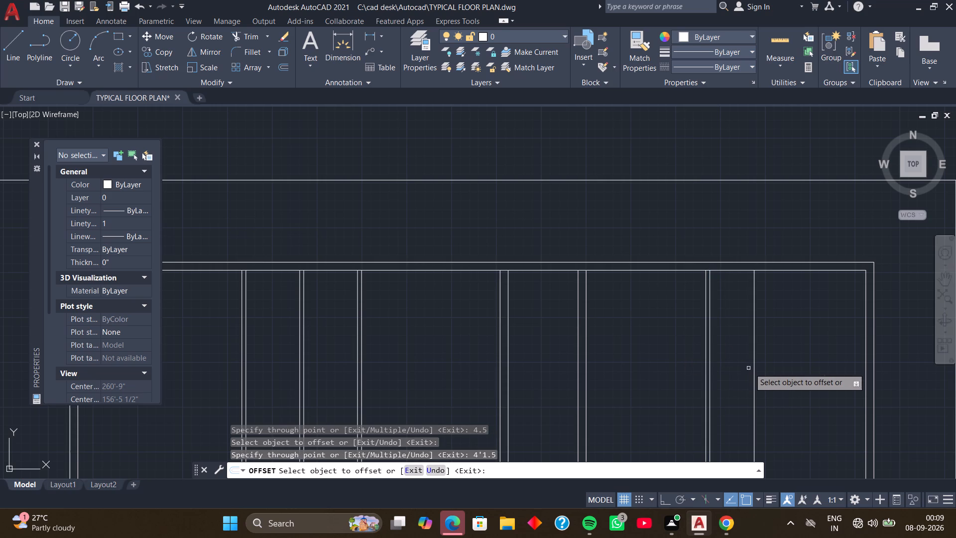
click(755, 370)
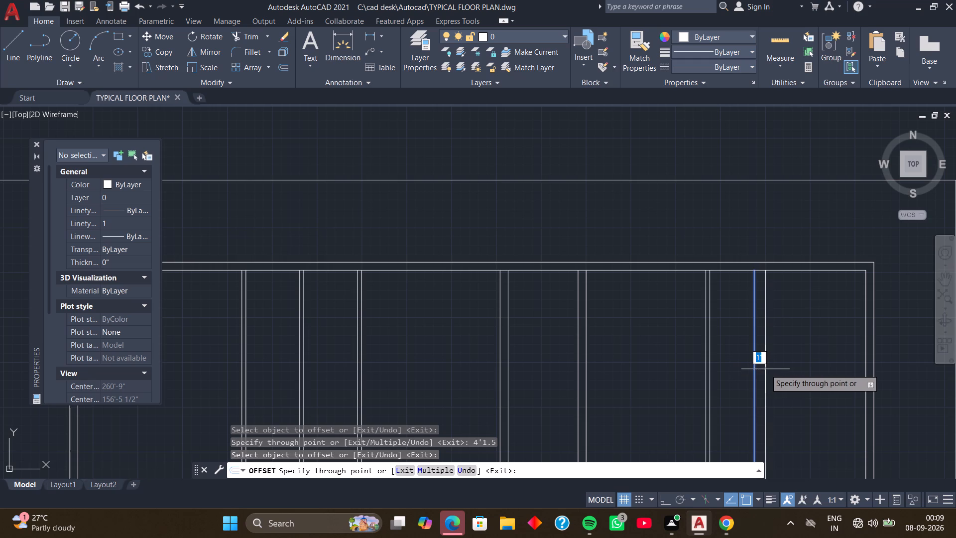
text(4.5)
key(Return)
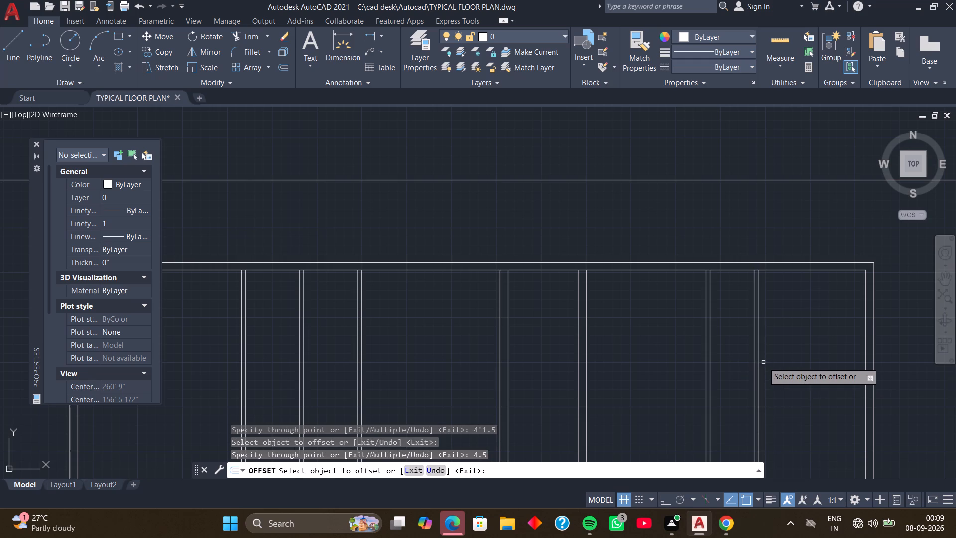
Offset the last partition's right face 10' toward the right outer wall.
click(760, 362)
click(758, 362)
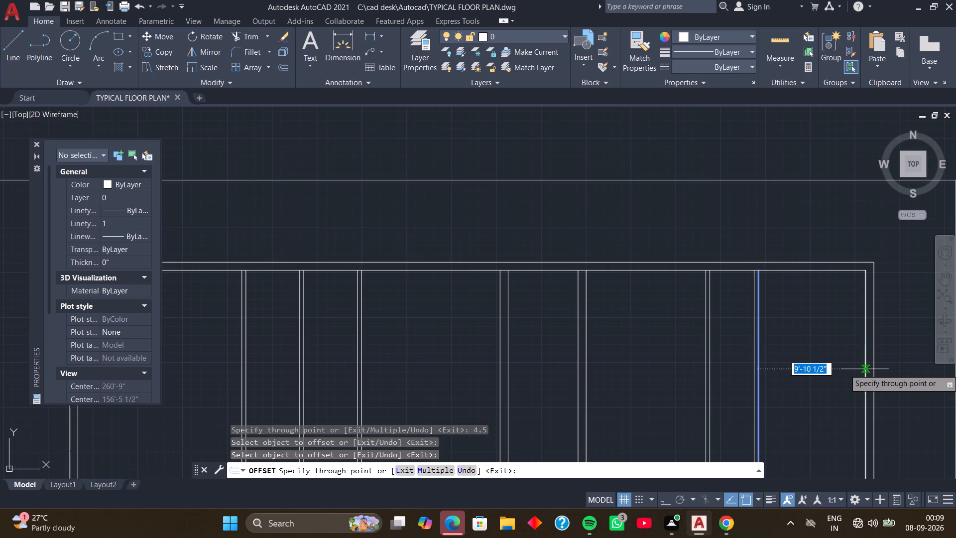
scroll(865, 369, up, 2)
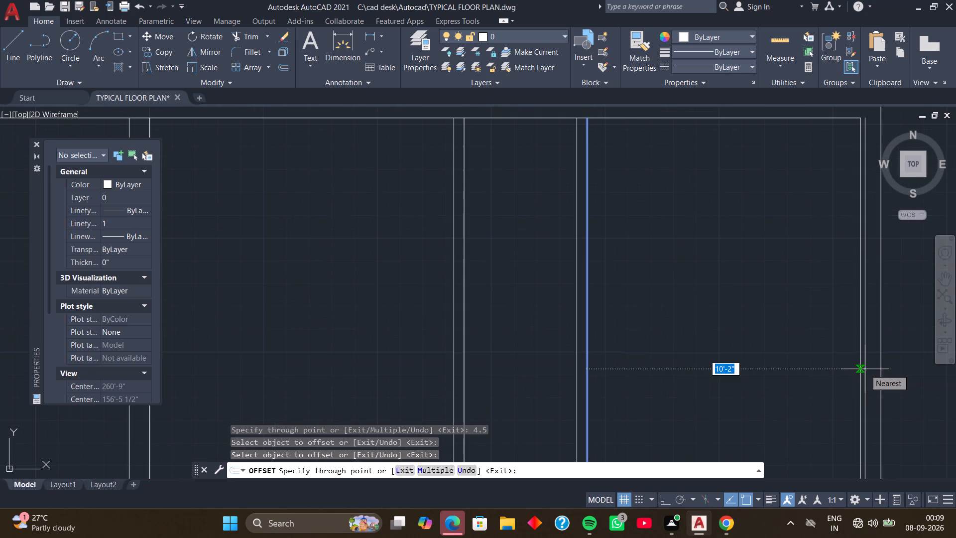
text(10')
key(Return)
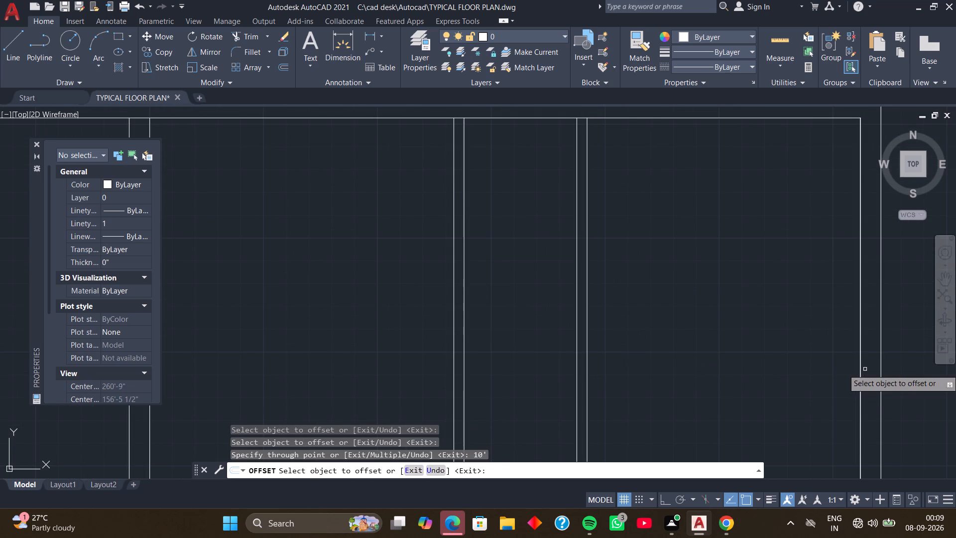
scroll(872, 365, up, 1)
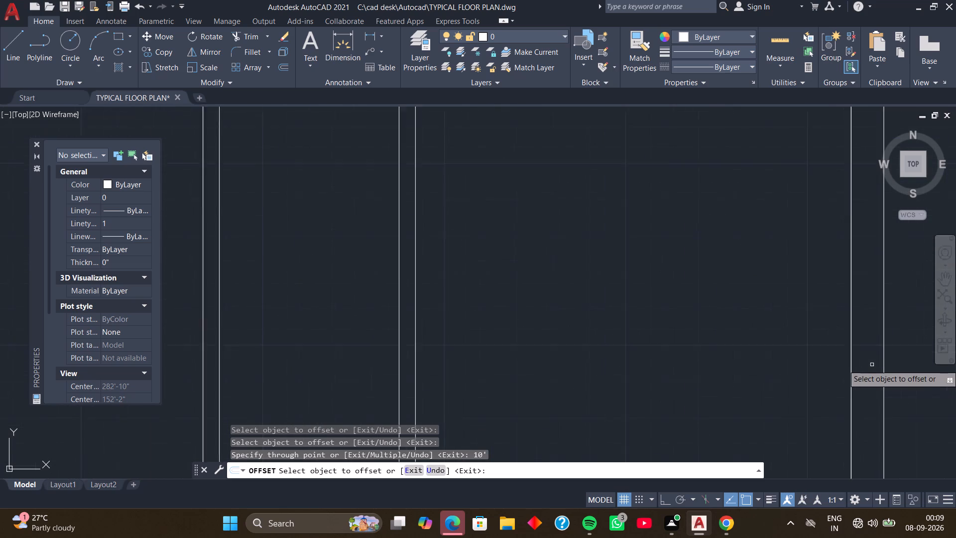
End the offset and erase the duplicate line lying on the right outer wall's inner face.
scroll(872, 365, up, 1)
scroll(817, 341, up, 4)
scroll(888, 332, down, 2)
middle_drag(889, 345, 651, 290)
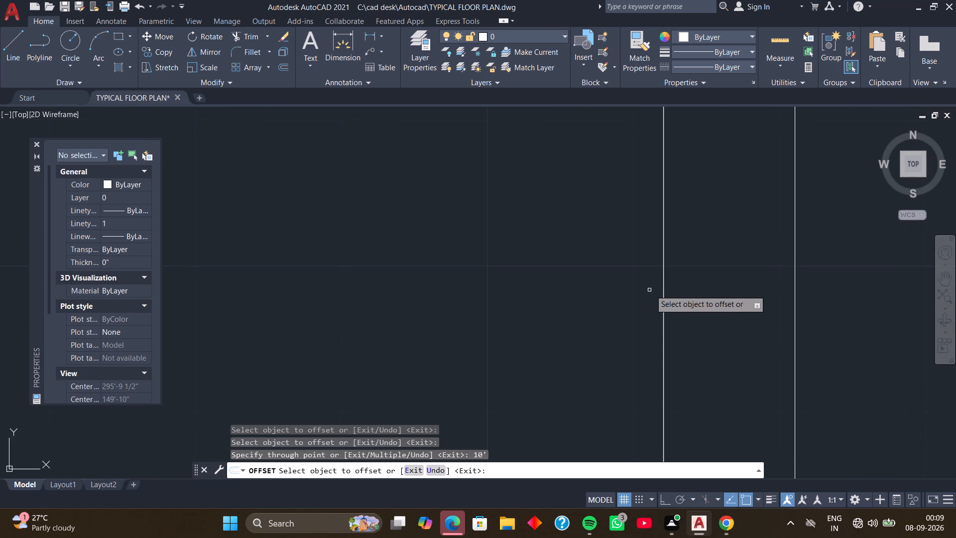
scroll(665, 297, down, 6)
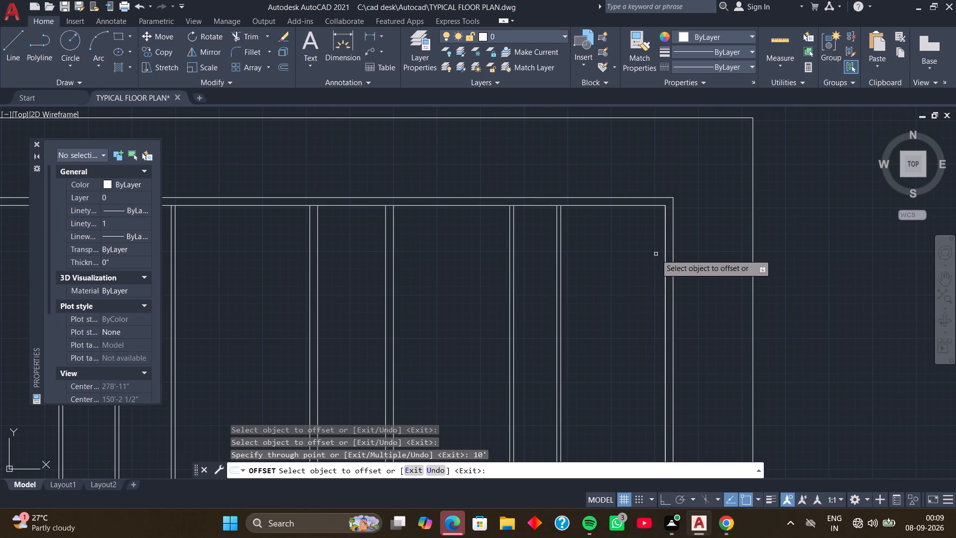
scroll(658, 258, up, 5)
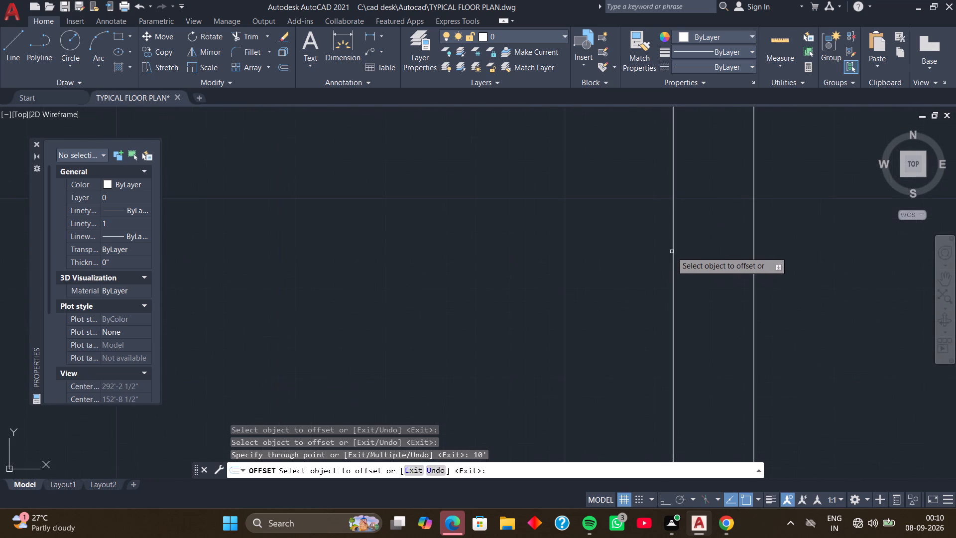
scroll(672, 252, up, 2)
scroll(672, 252, down, 9)
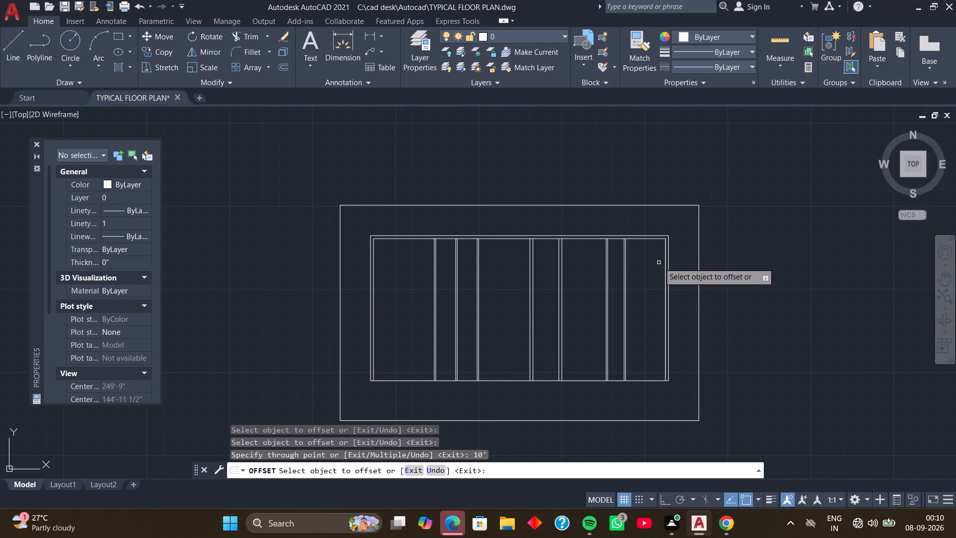
key(Escape)
click(665, 264)
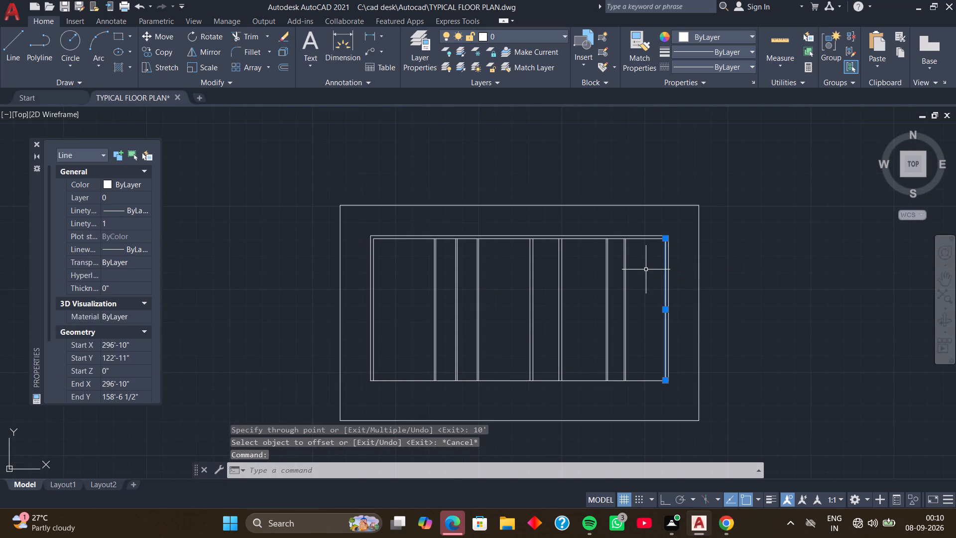
key(Delete)
Place horizontal single-line text outside the plot's right boundary, near its upper end, reading OUTER LINE-9".
scroll(662, 278, up, 3)
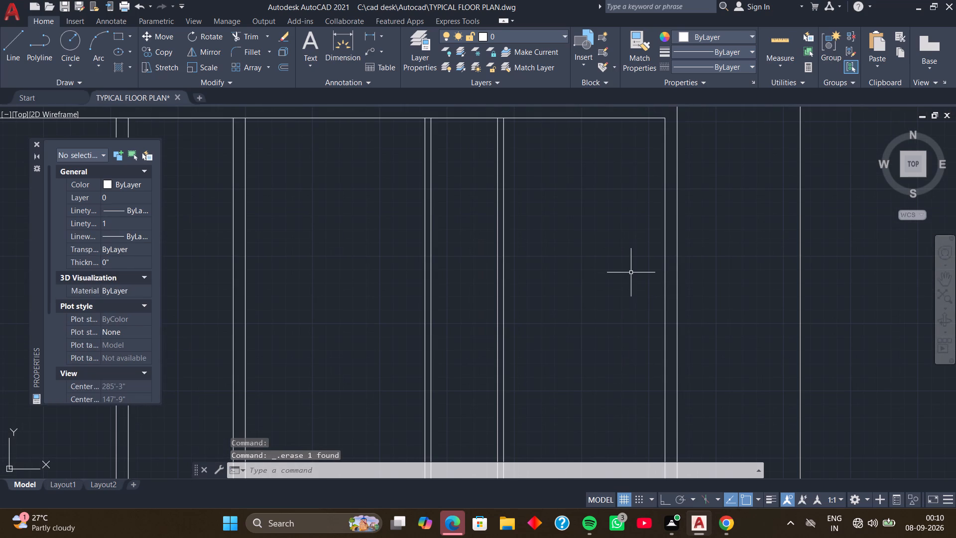
scroll(576, 234, down, 2)
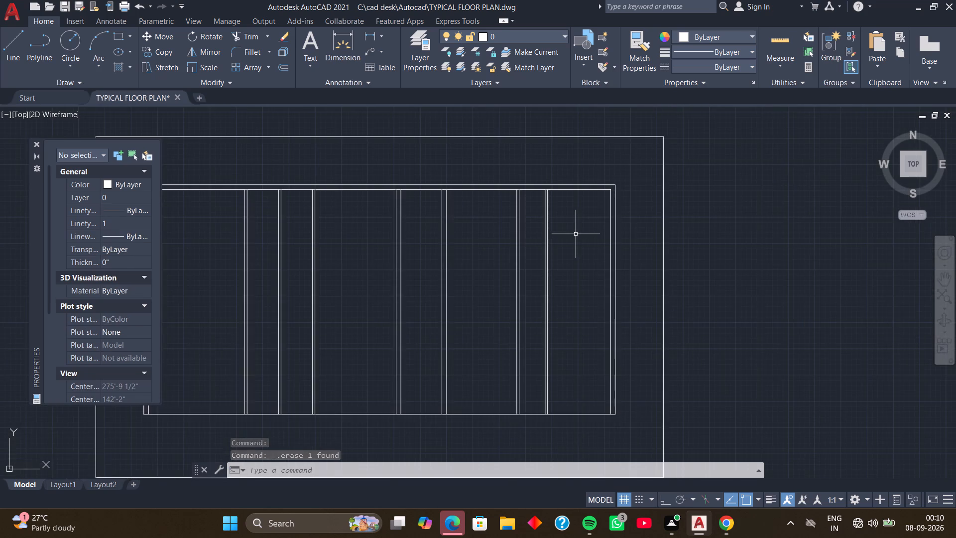
middle_drag(576, 234, 628, 224)
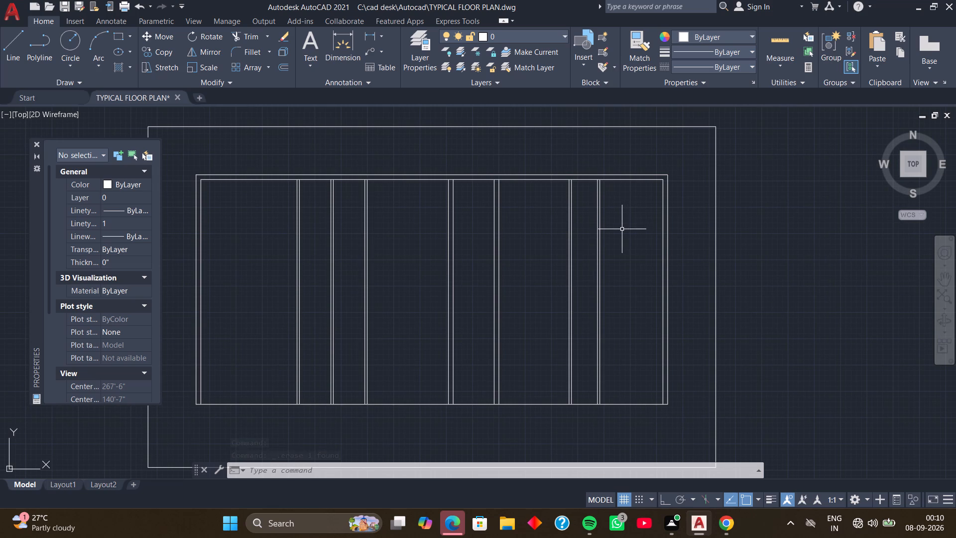
middle_drag(622, 228, 527, 263)
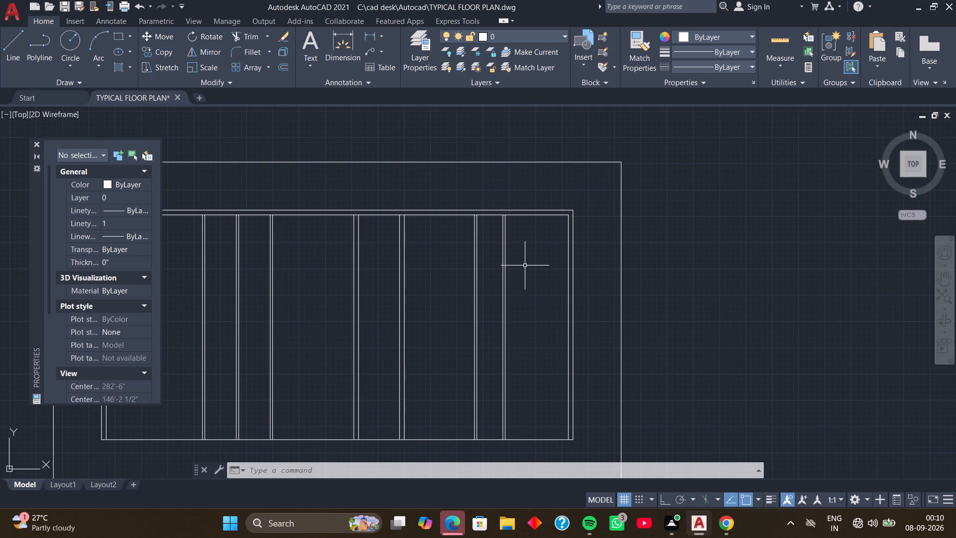
middle_drag(523, 266, 496, 276)
middle_drag(597, 273, 556, 271)
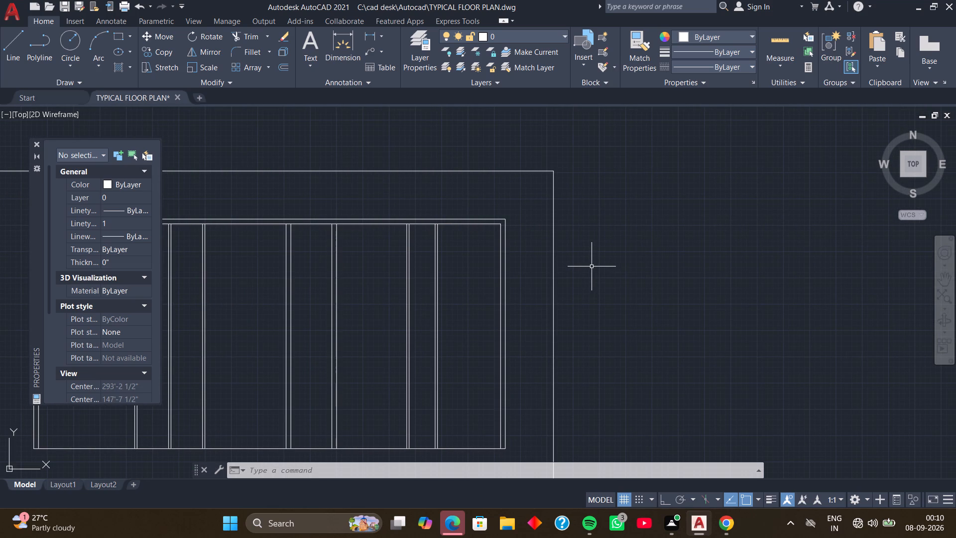
key(d)
text(T)
key(space)
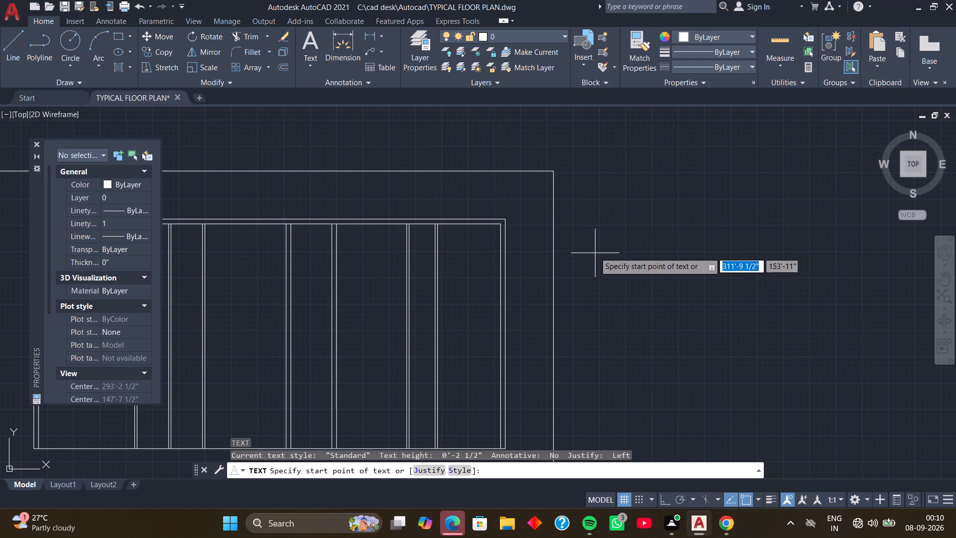
click(591, 224)
click(592, 271)
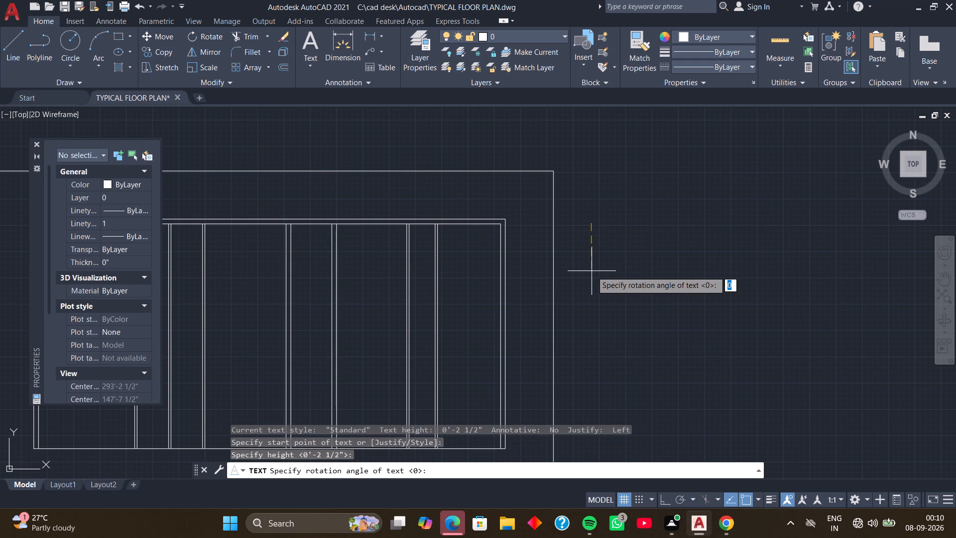
key(space)
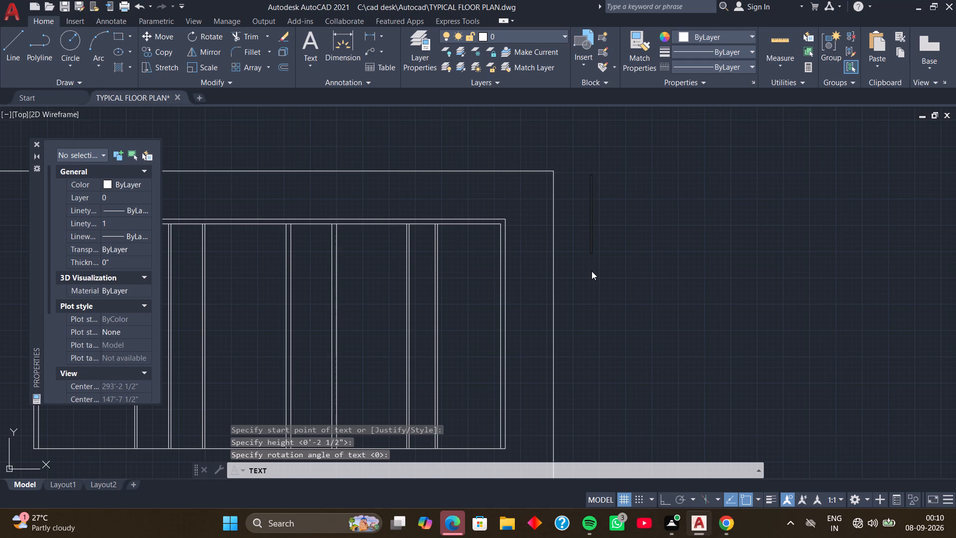
text(OUTER)
key(space)
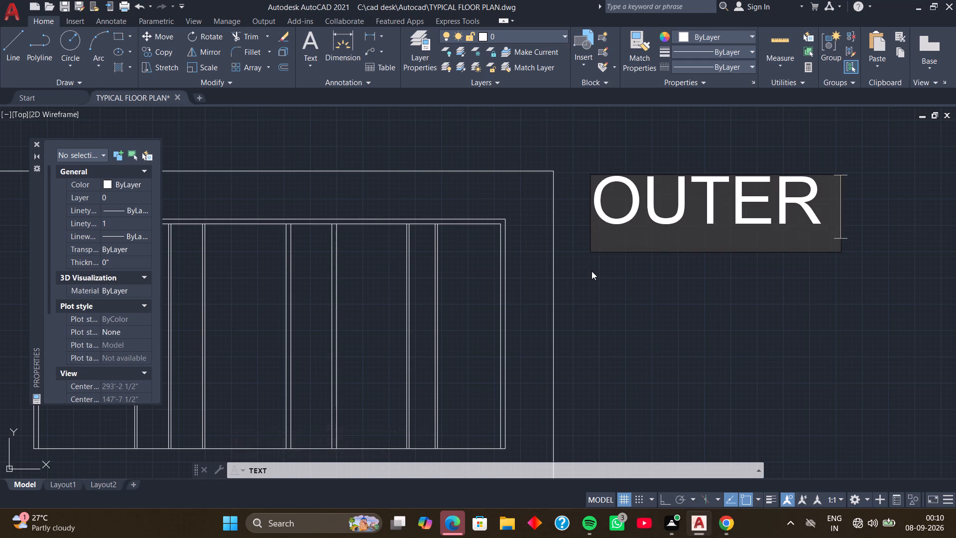
text(LIN)
key(e)
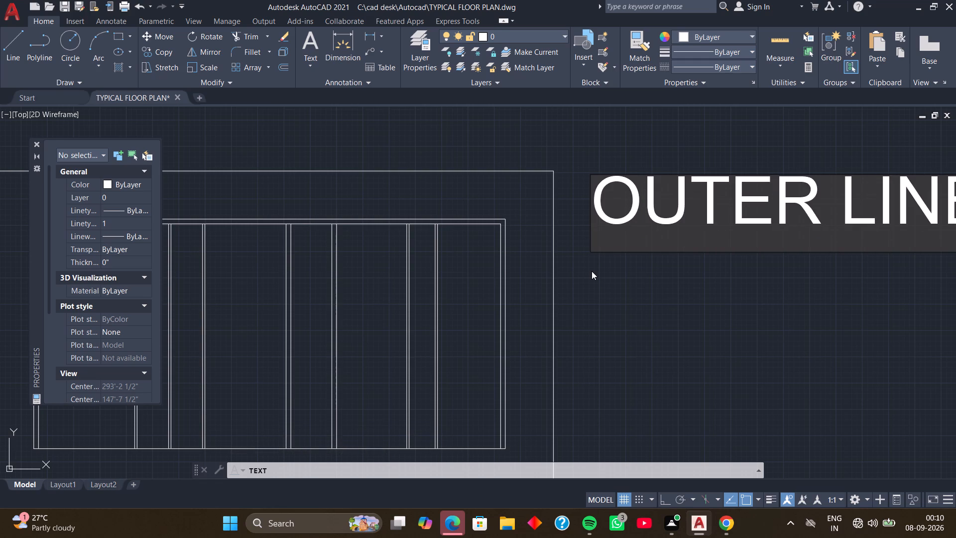
key(minus)
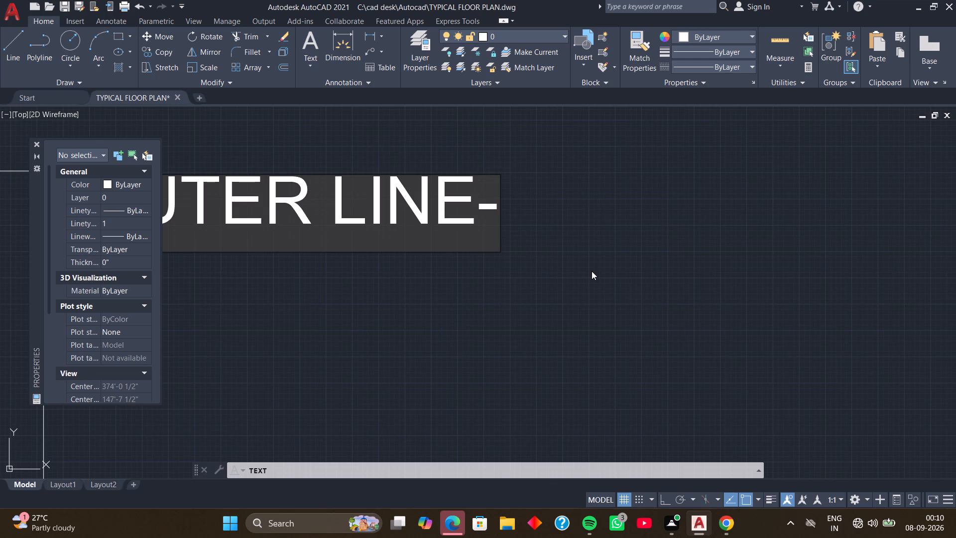
key(9)
key(shift+quotedbl)
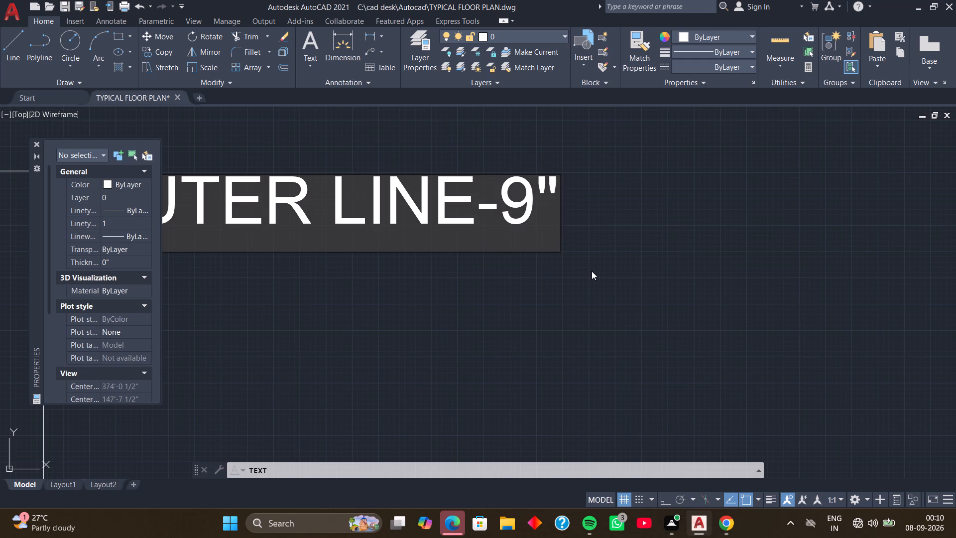
key(Return)
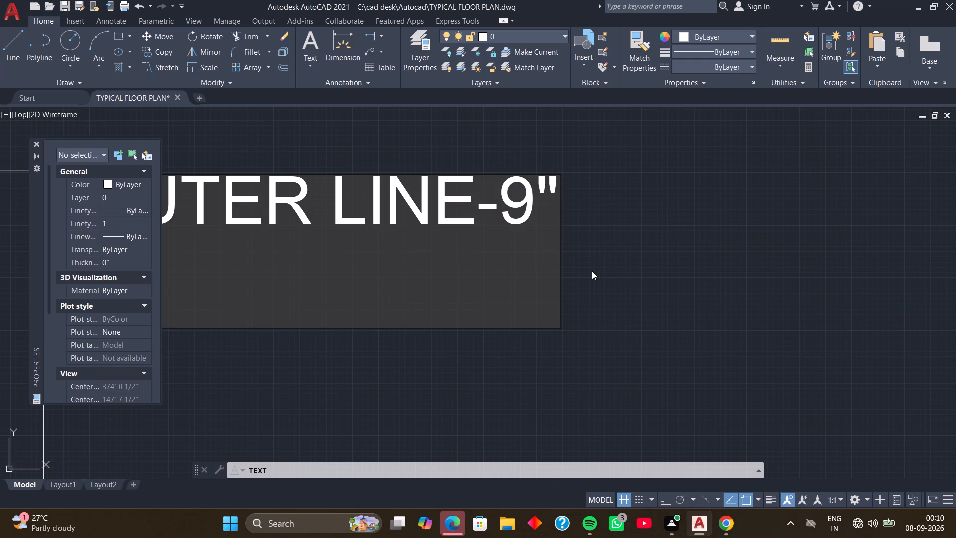
Add a second text line directly below reading INNER LINE-4.5" and finish the text.
text(INNER LINE)
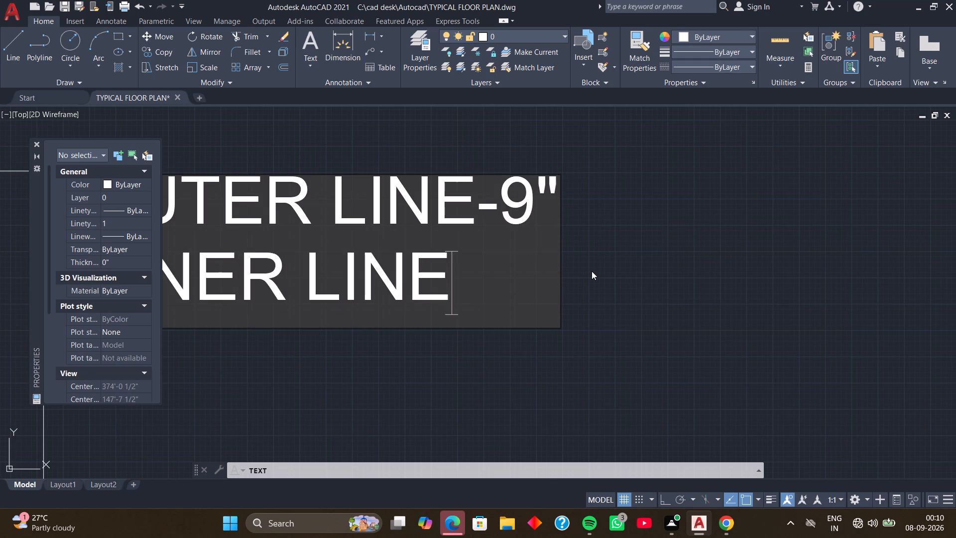
text(-4.5")
key(Return)
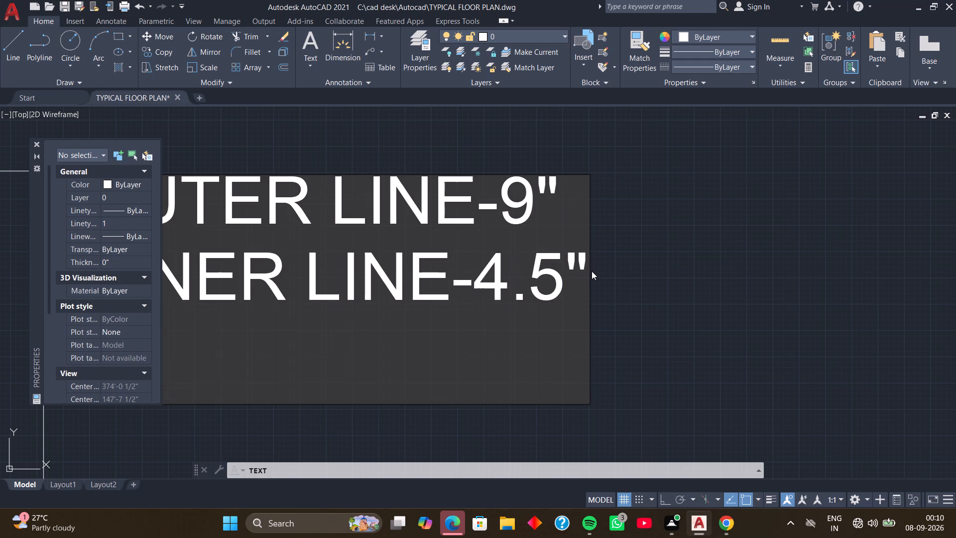
key(Return)
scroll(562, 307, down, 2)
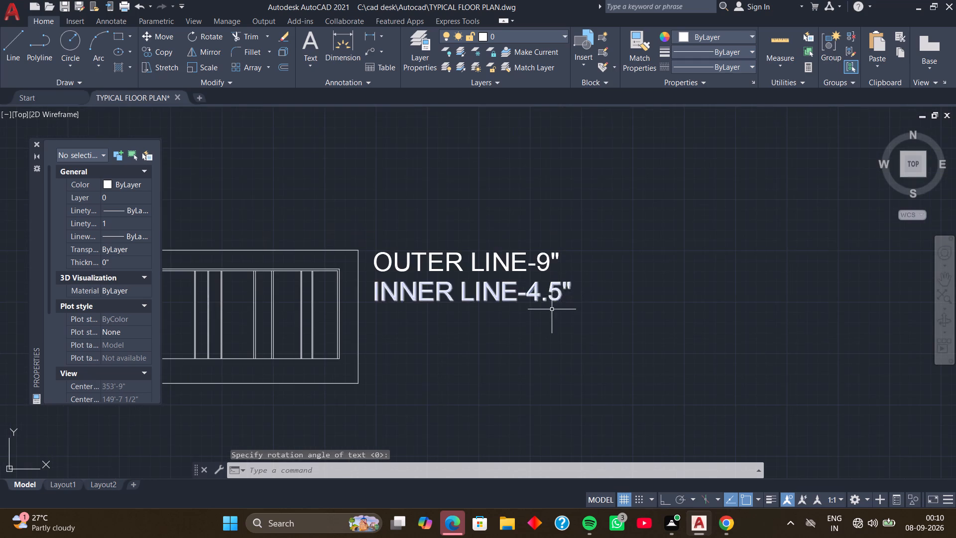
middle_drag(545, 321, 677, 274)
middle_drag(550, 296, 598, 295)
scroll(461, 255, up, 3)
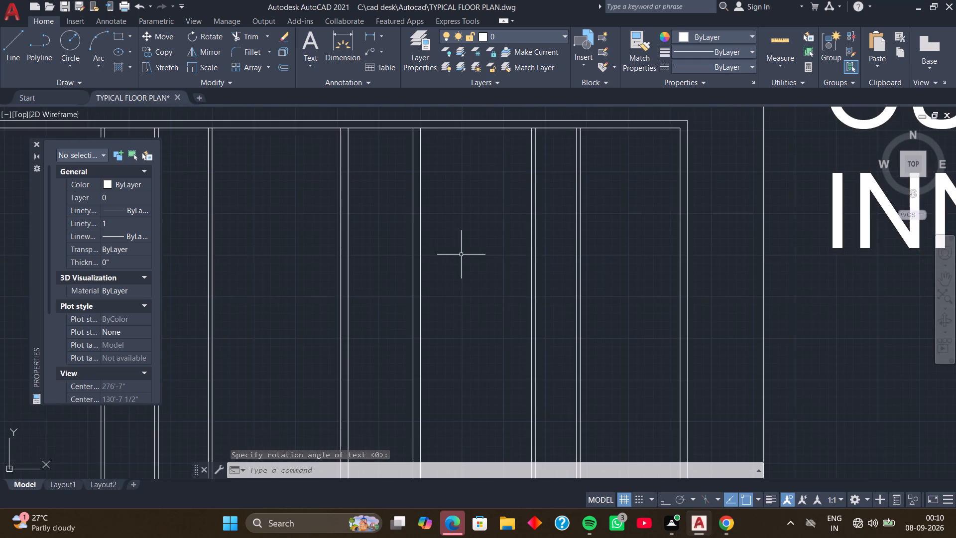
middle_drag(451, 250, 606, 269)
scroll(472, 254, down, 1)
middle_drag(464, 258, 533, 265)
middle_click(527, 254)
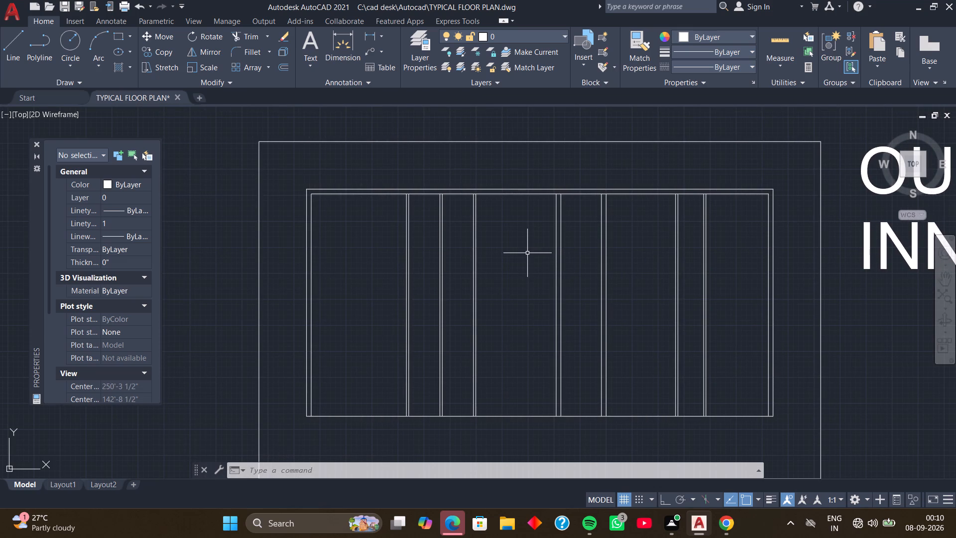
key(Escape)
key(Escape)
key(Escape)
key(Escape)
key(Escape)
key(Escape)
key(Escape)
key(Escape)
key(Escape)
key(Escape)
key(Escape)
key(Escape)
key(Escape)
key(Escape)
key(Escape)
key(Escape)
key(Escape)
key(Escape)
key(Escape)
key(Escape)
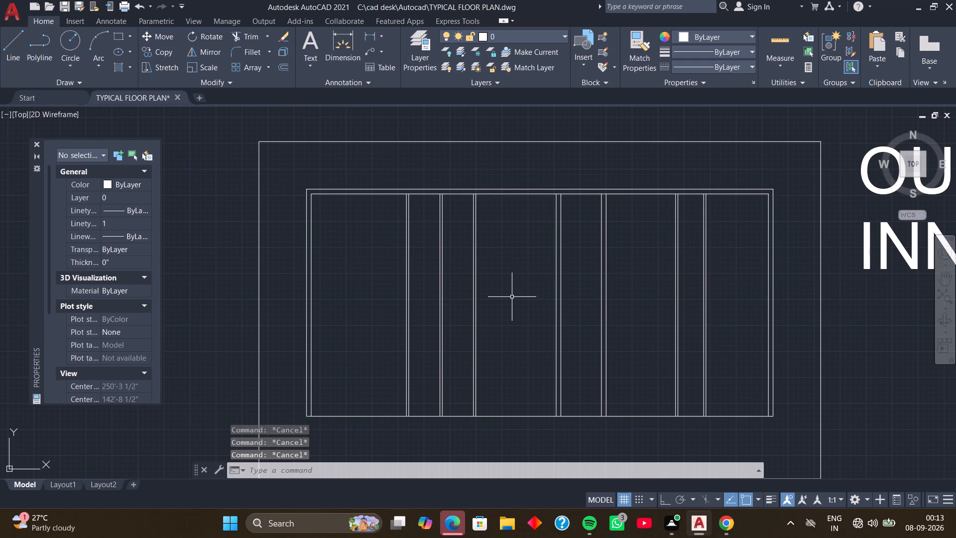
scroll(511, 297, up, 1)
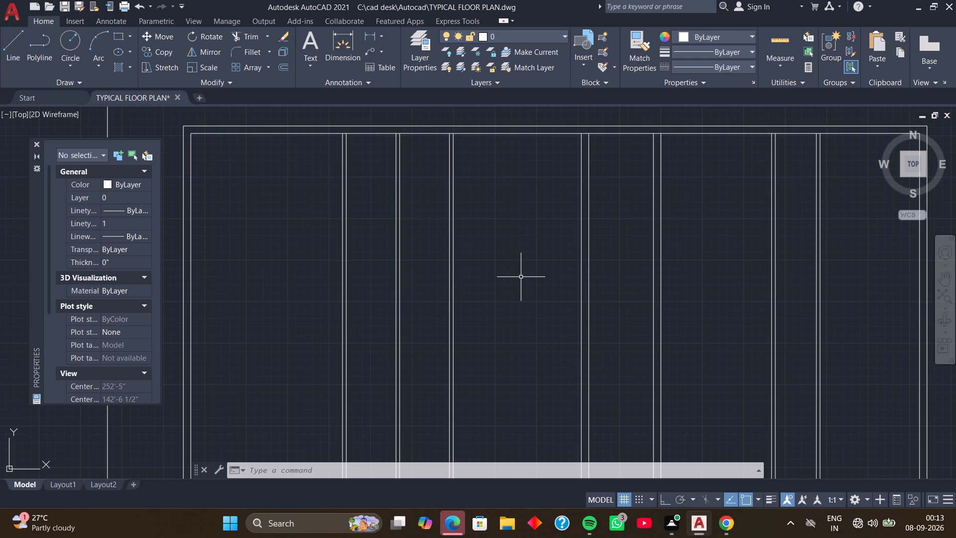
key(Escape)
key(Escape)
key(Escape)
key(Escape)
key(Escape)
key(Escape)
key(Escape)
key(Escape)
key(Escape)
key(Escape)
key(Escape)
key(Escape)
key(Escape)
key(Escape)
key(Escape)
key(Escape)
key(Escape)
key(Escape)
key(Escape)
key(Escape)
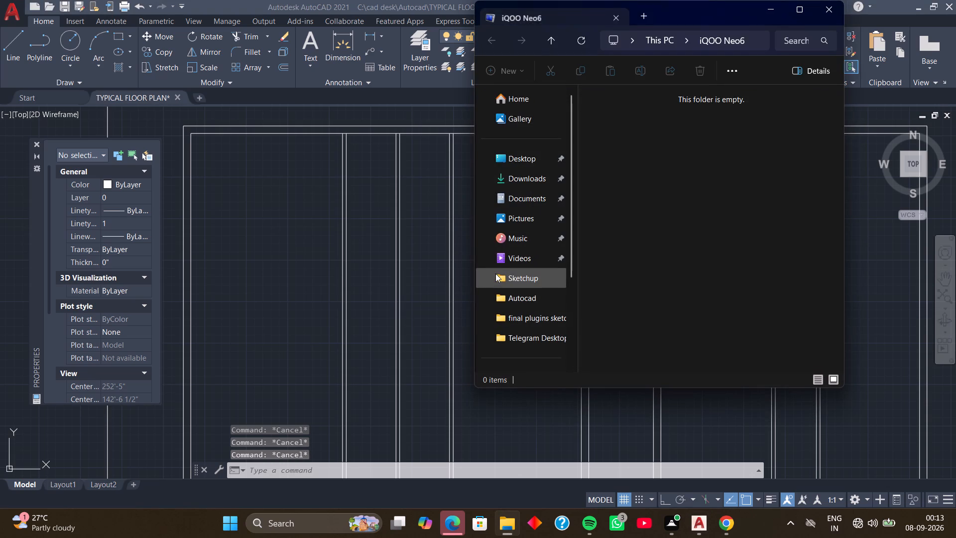
Close the iQOO Neo6 folder window and dismiss the device message and USB notification covering the drawing.
click(823, 5)
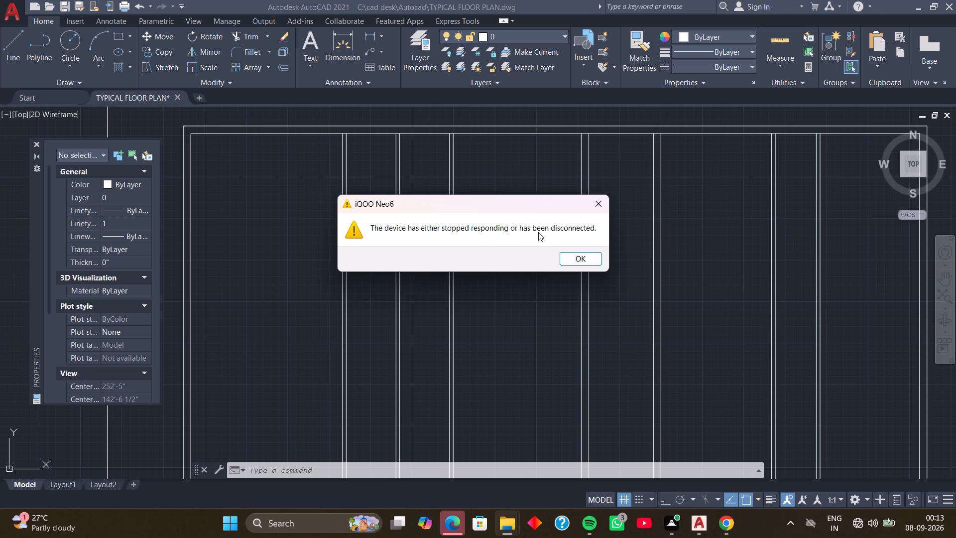
click(598, 205)
click(598, 205)
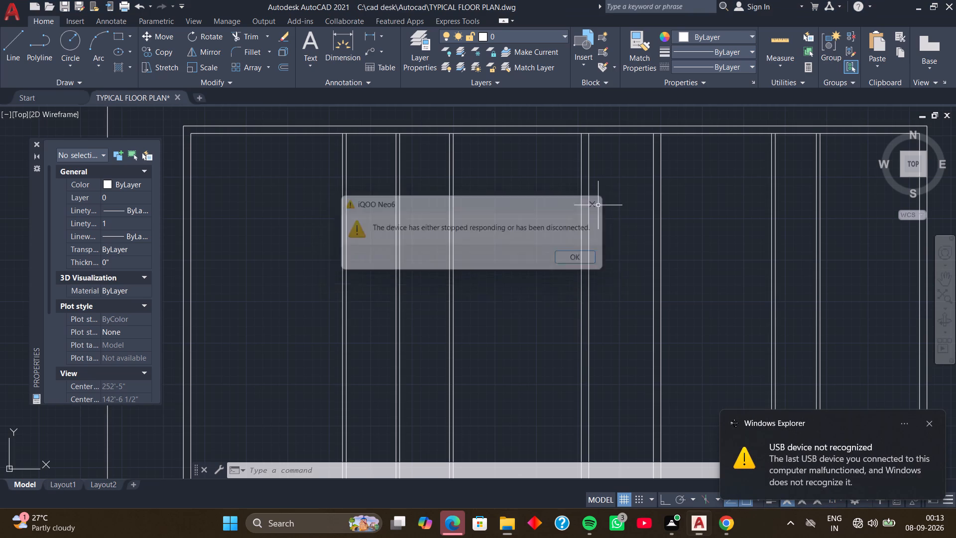
click(927, 422)
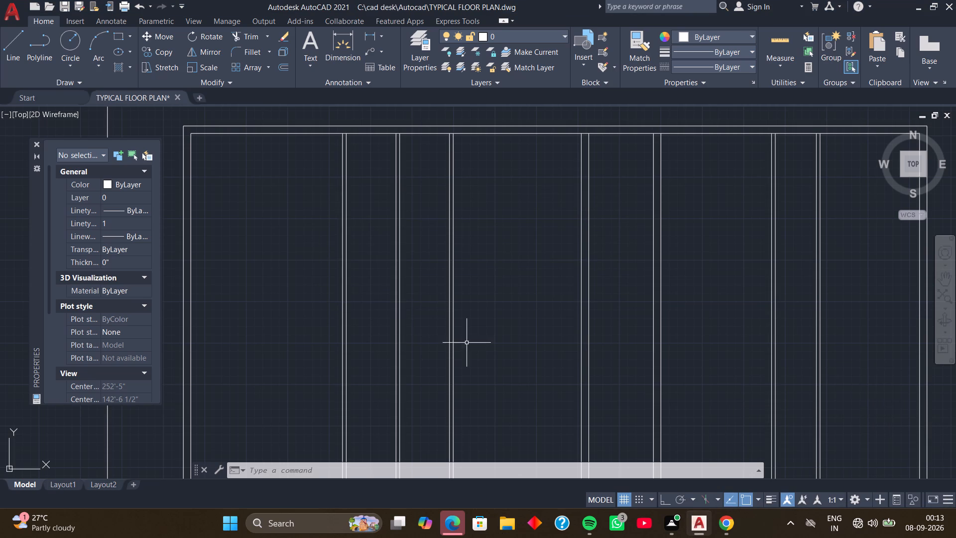
Trim the top wall's inner line between the two faces of the first partition from the left.
middle_drag(274, 296, 330, 354)
middle_drag(324, 285, 308, 313)
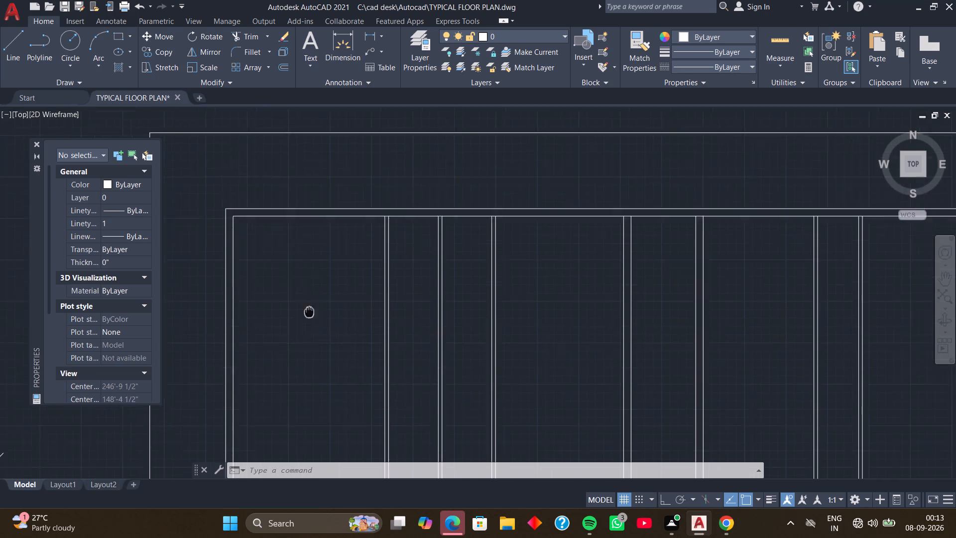
middle_drag(308, 313, 300, 334)
scroll(325, 291, up, 1)
middle_drag(325, 269, 325, 276)
scroll(325, 276, up, 1)
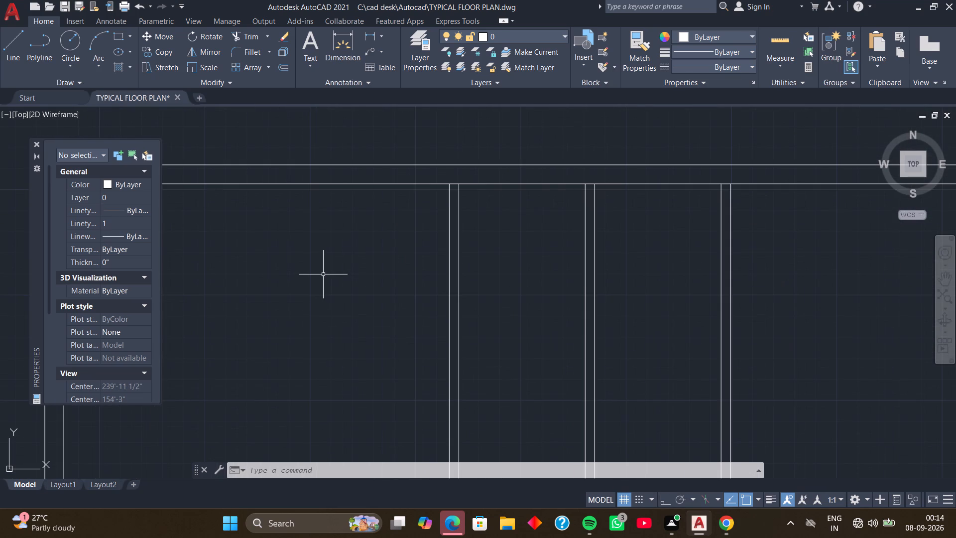
middle_drag(357, 242, 308, 307)
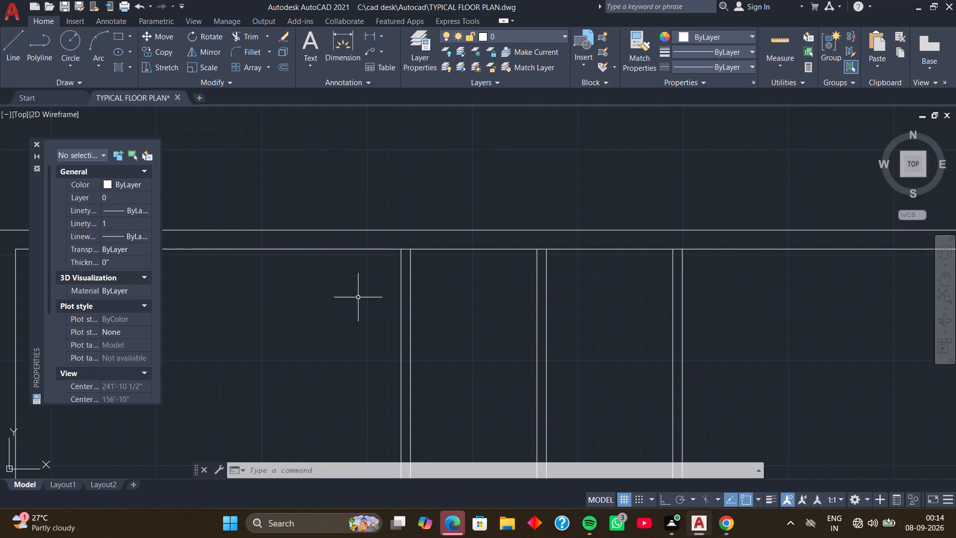
text(TR)
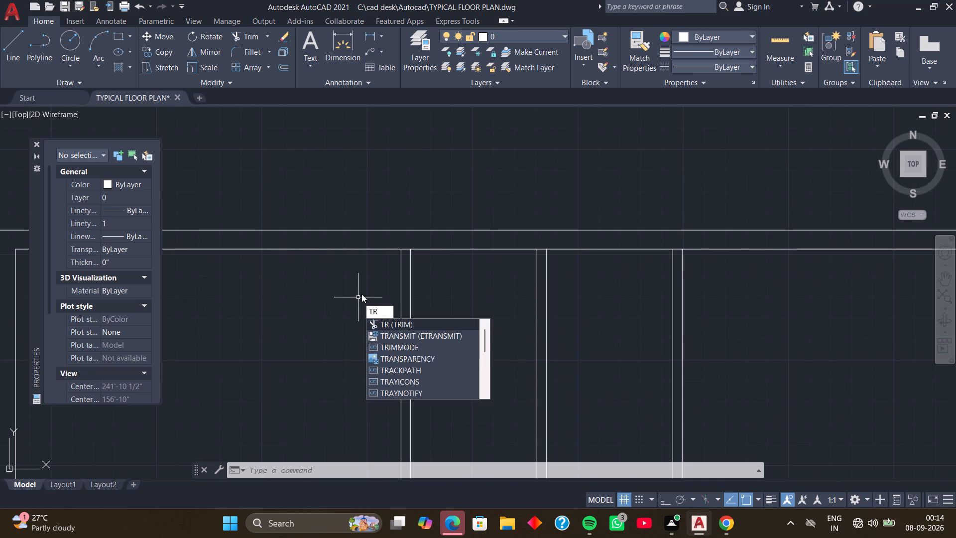
key(space)
scroll(394, 252, up, 2)
click(419, 243)
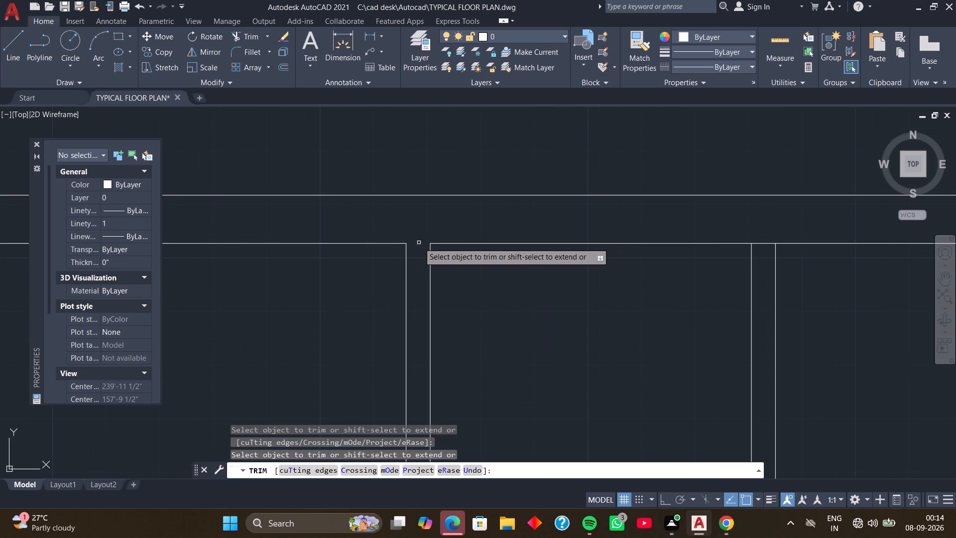
key(space)
Offset the leftmost room's top inner wall line 11'1.5" down into the room.
scroll(386, 253, down, 3)
middle_drag(357, 298, 450, 263)
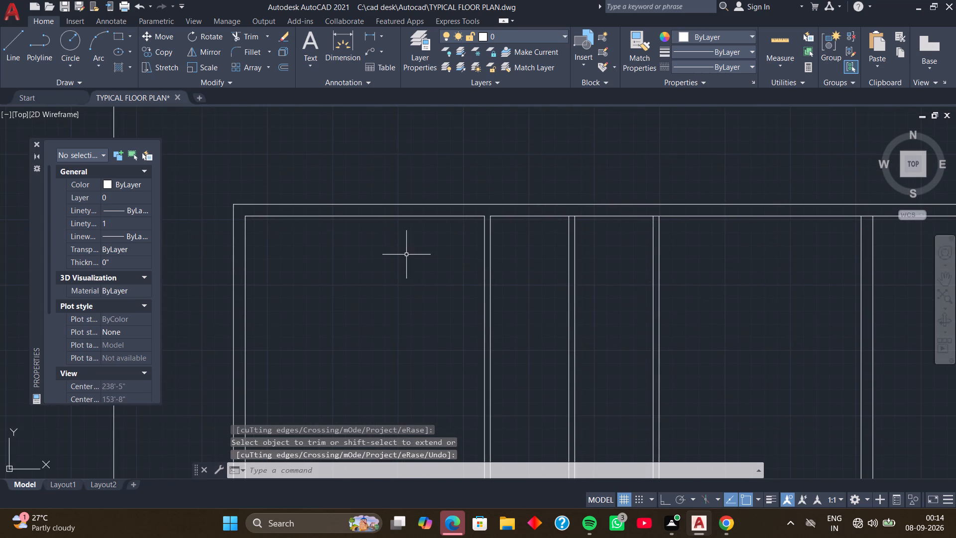
middle_click(421, 257)
scroll(422, 258, down, 1)
key(o)
key(space)
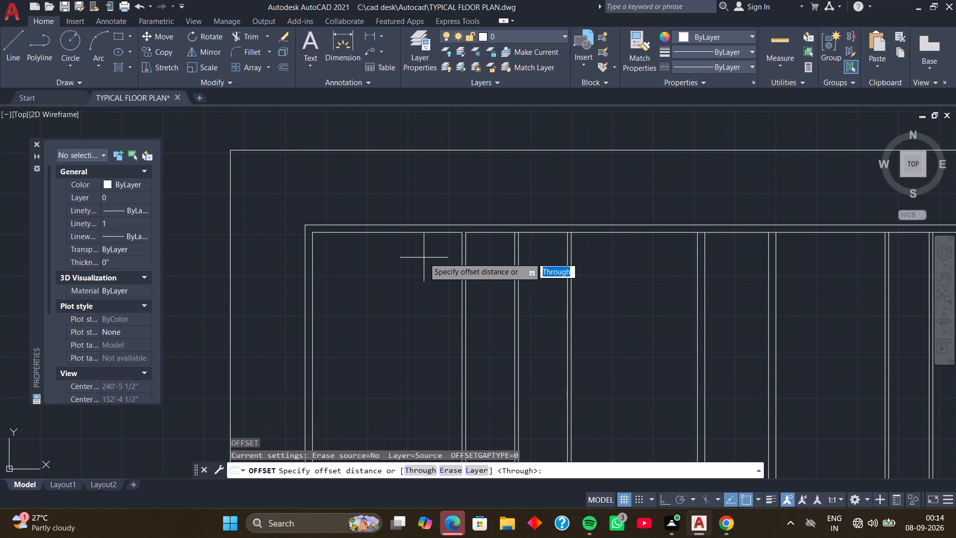
key(space)
click(406, 233)
scroll(405, 280, down, 2)
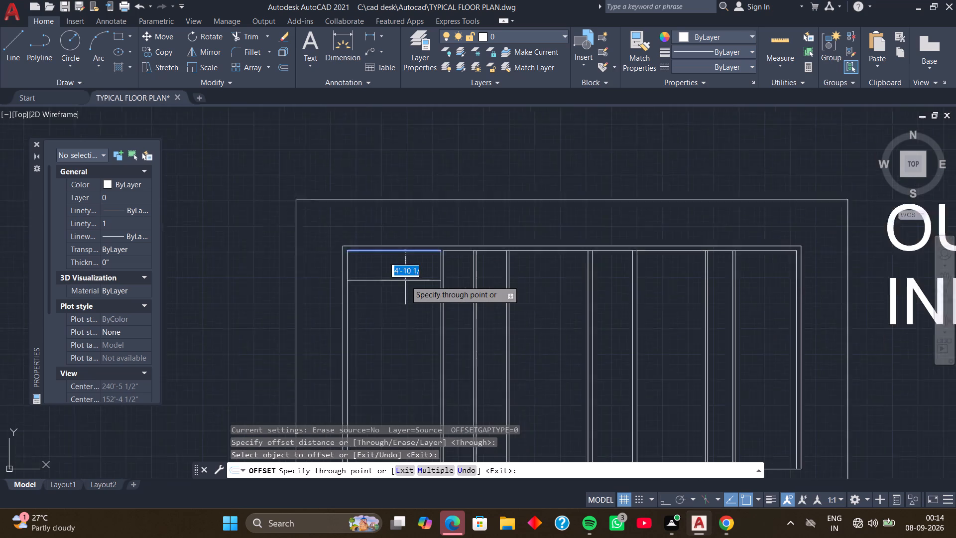
middle_drag(405, 286, 402, 264)
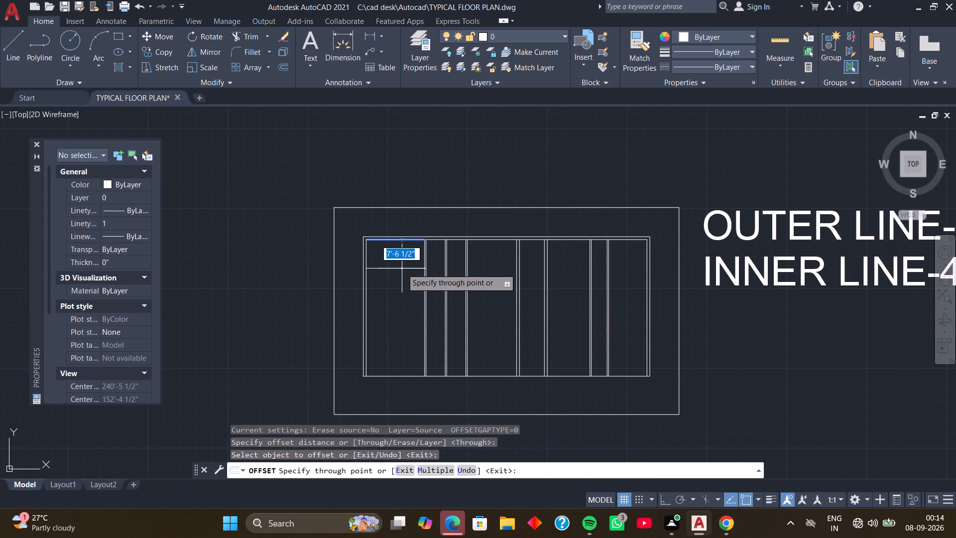
text(11'1.5)
key(Return)
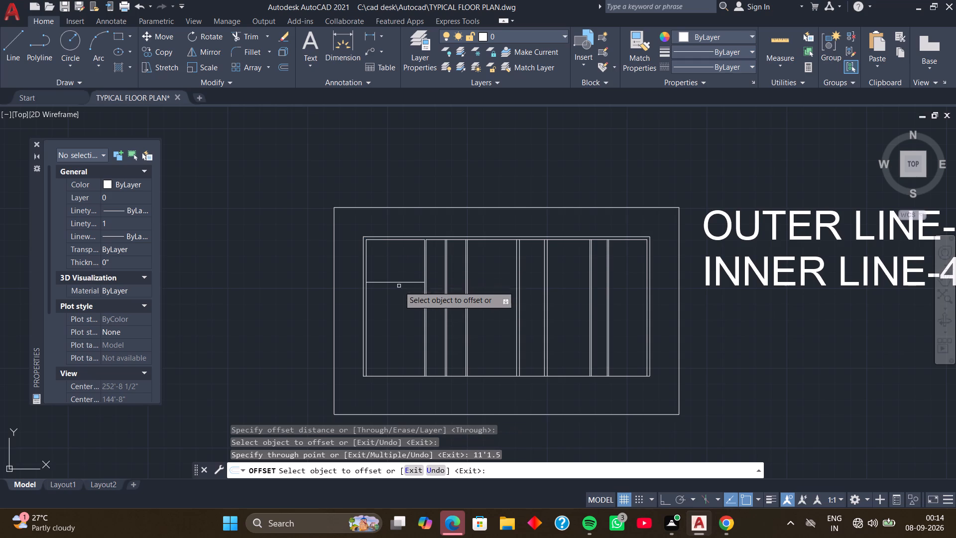
Offset the new horizontal line 4.5" downward to form the leftmost room's cross partition.
middle_drag(399, 286, 412, 256)
scroll(412, 255, up, 2)
click(412, 247)
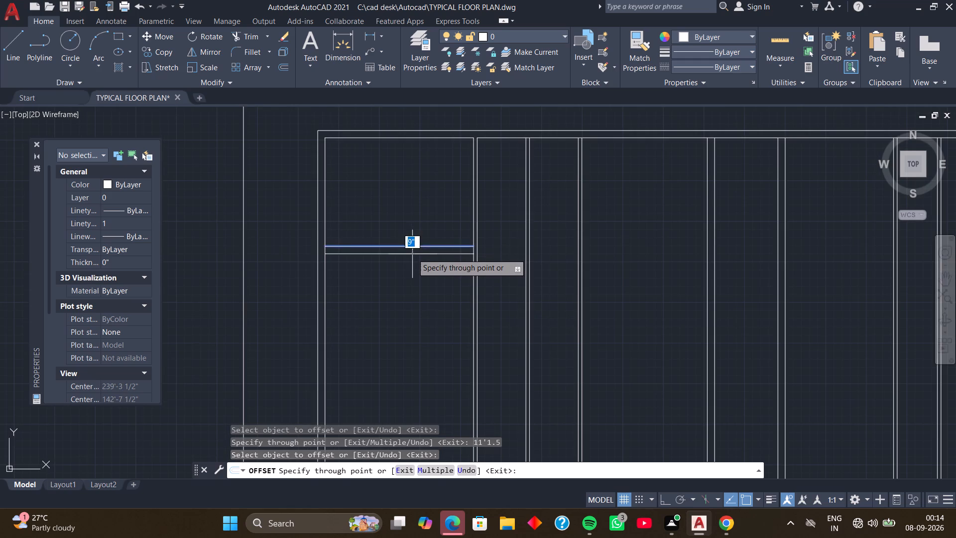
text(4.5)
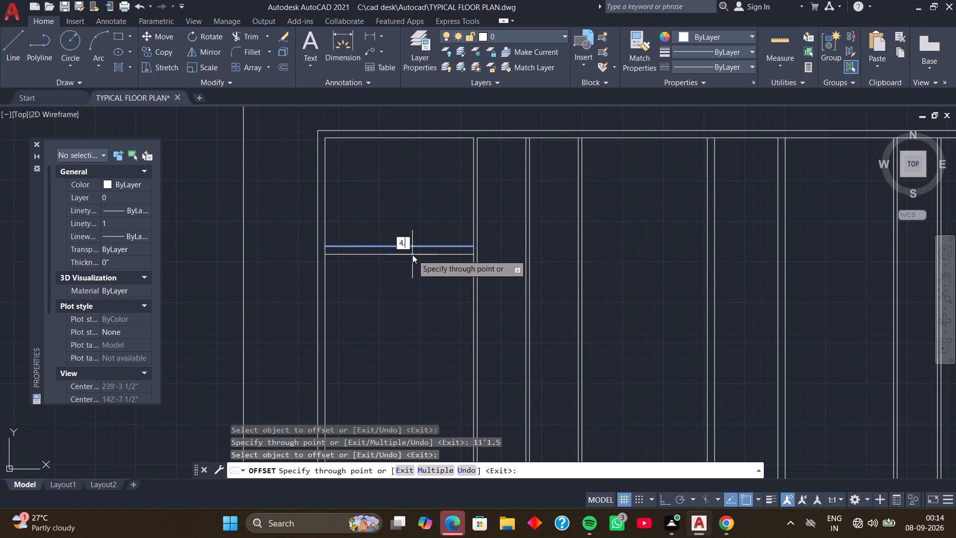
key(Return)
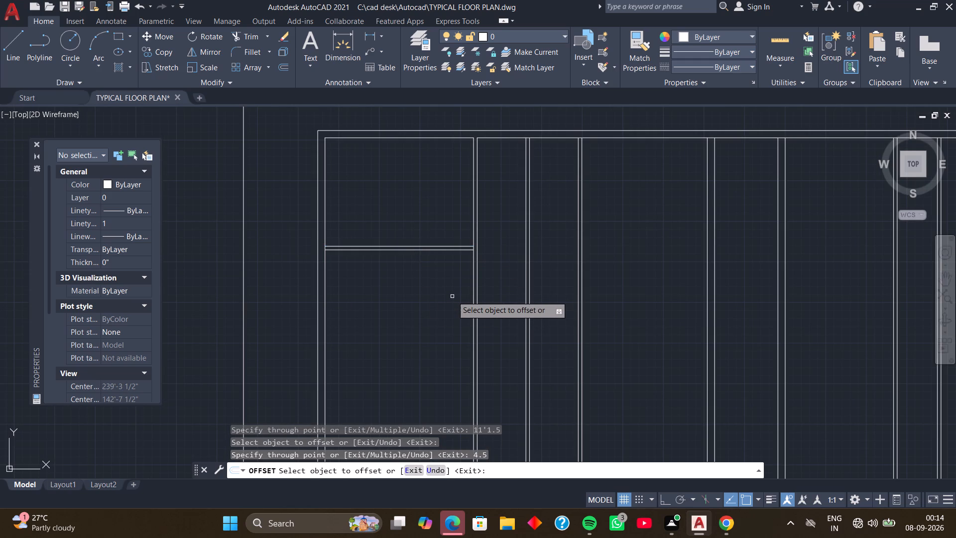
key(space)
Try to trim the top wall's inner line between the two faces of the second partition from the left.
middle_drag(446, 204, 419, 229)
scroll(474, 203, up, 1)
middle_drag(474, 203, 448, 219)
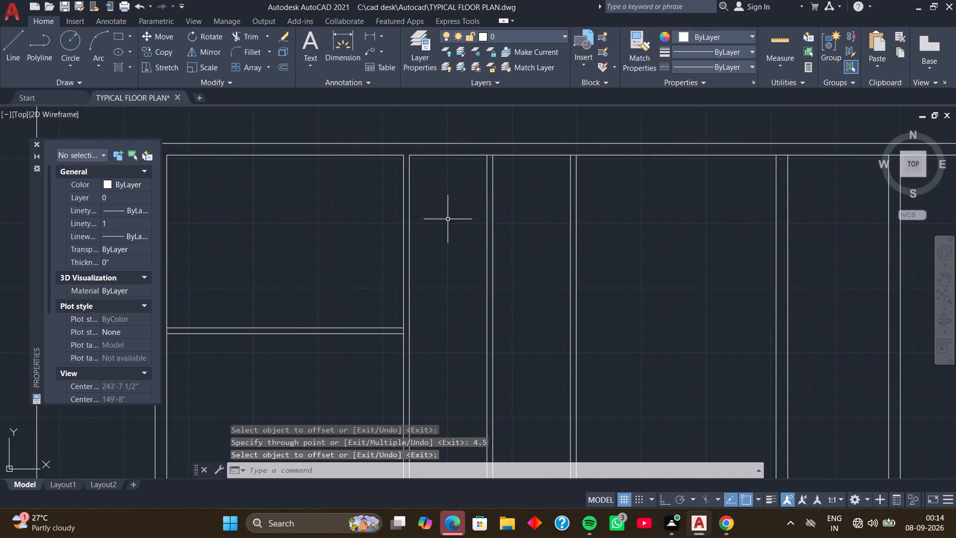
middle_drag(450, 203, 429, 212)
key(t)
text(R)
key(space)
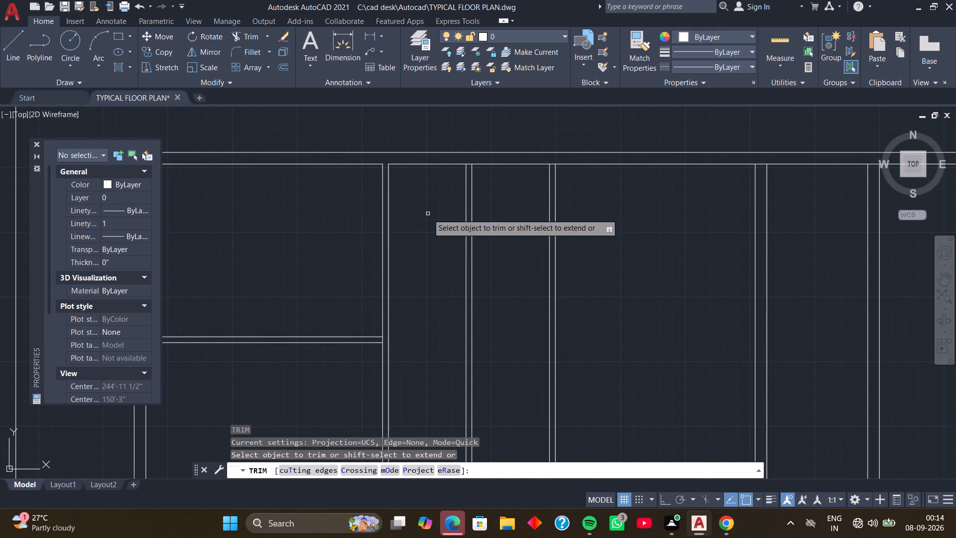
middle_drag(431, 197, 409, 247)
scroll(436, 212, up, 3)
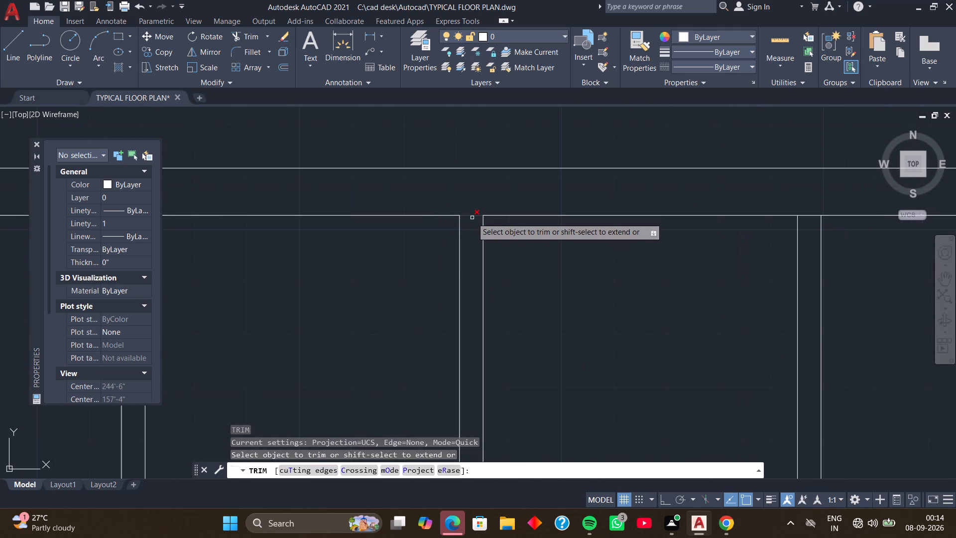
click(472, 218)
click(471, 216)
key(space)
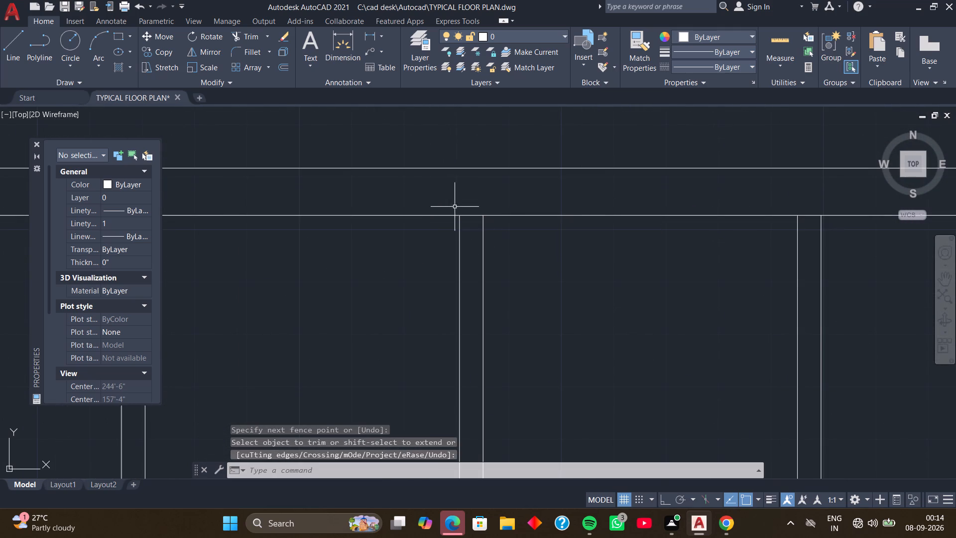
Trim the top wall's inner line between the two faces of the second partition from the left.
scroll(424, 203, down, 2)
middle_drag(401, 252, 427, 251)
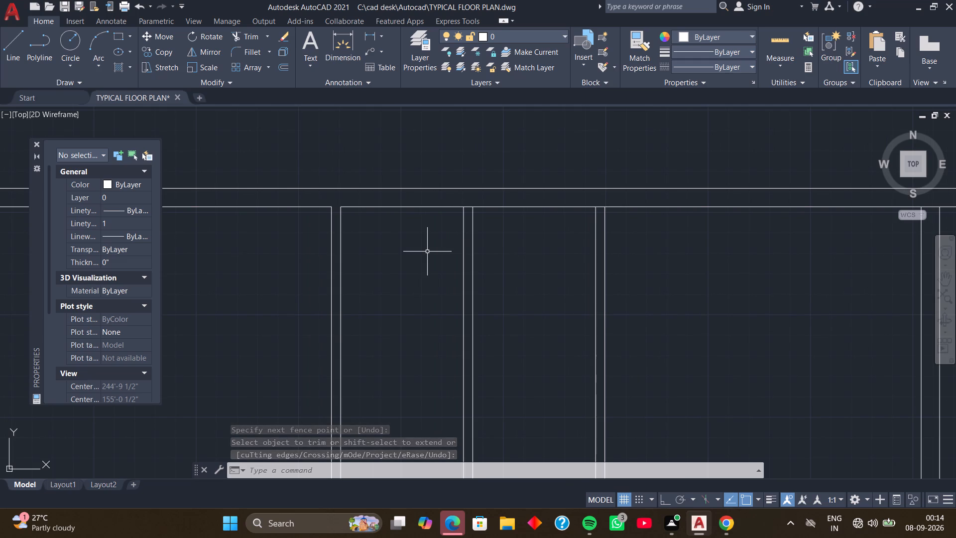
scroll(447, 223, up, 2)
middle_drag(445, 223, 426, 253)
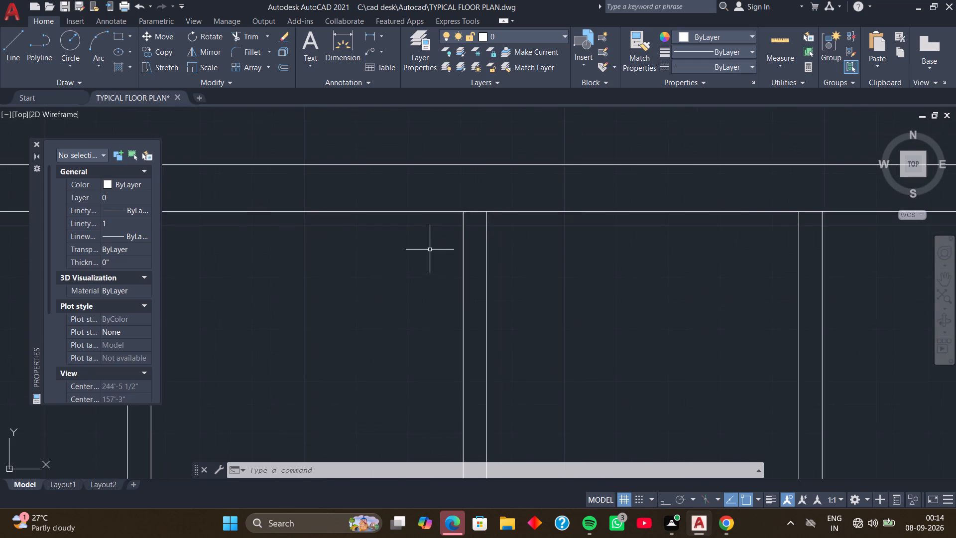
text(TR)
key(space)
click(474, 212)
scroll(405, 242, down, 4)
middle_drag(389, 270, 413, 265)
scroll(410, 244, up, 1)
key(space)
With Ortho on, move the top inner wall segment between the first and second partitions straight up 4.5".
middle_drag(410, 245, 382, 290)
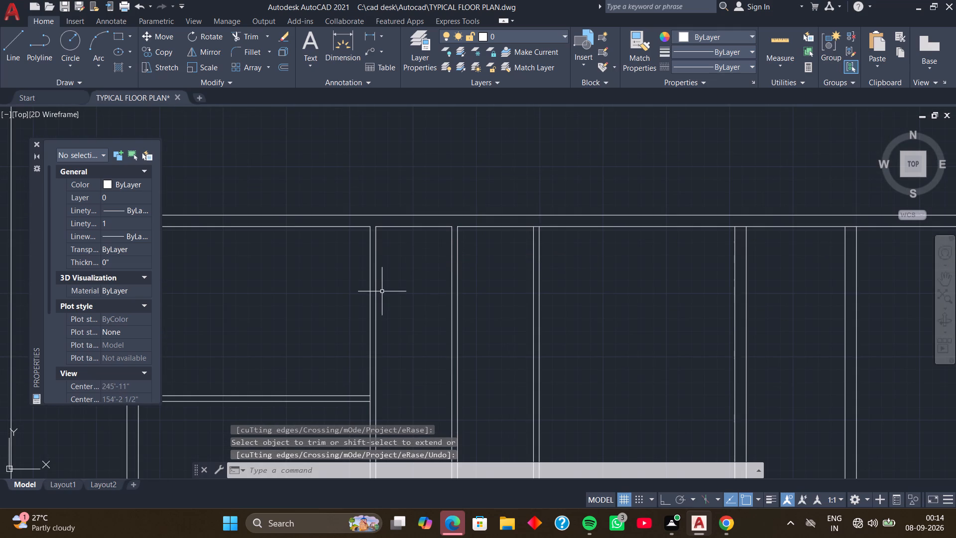
middle_drag(405, 265, 383, 302)
click(389, 264)
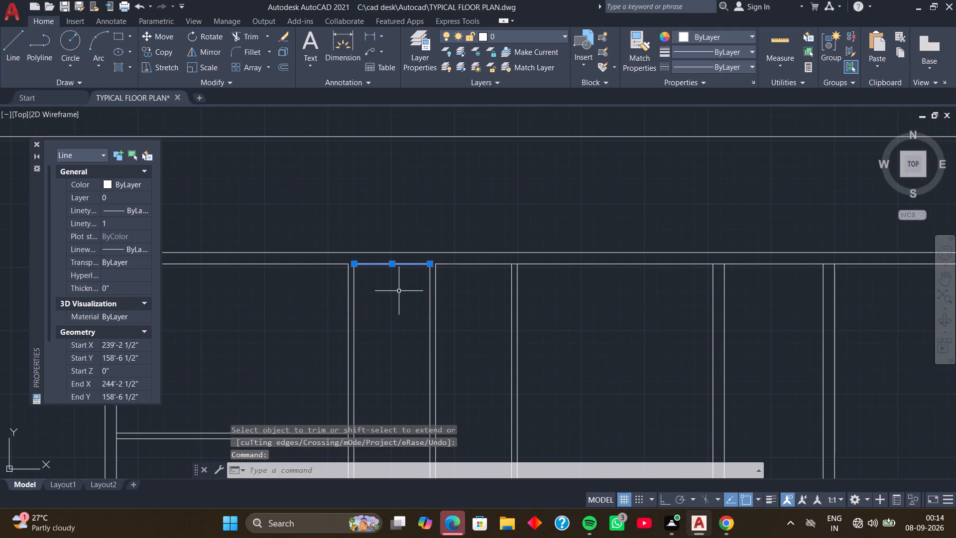
text(M)
key(space)
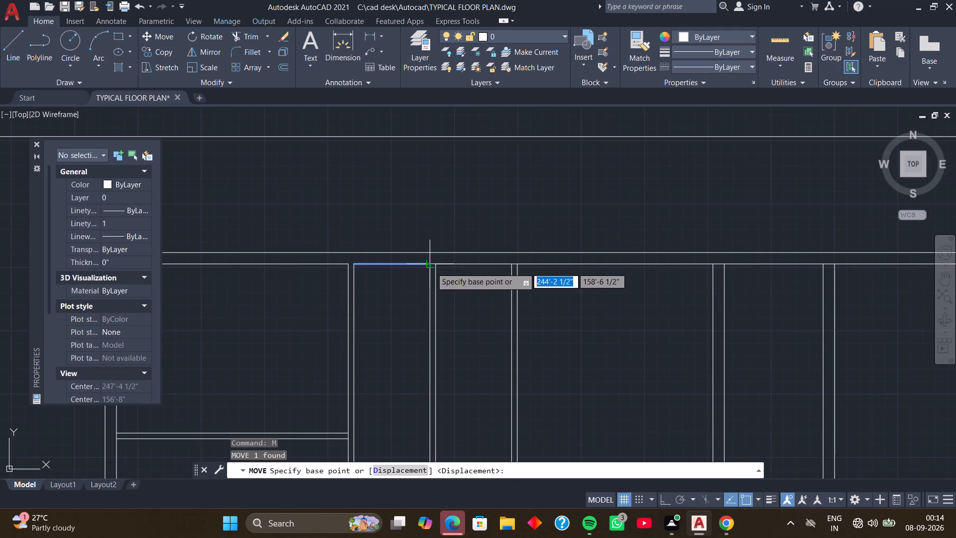
click(431, 268)
scroll(428, 257, up, 1)
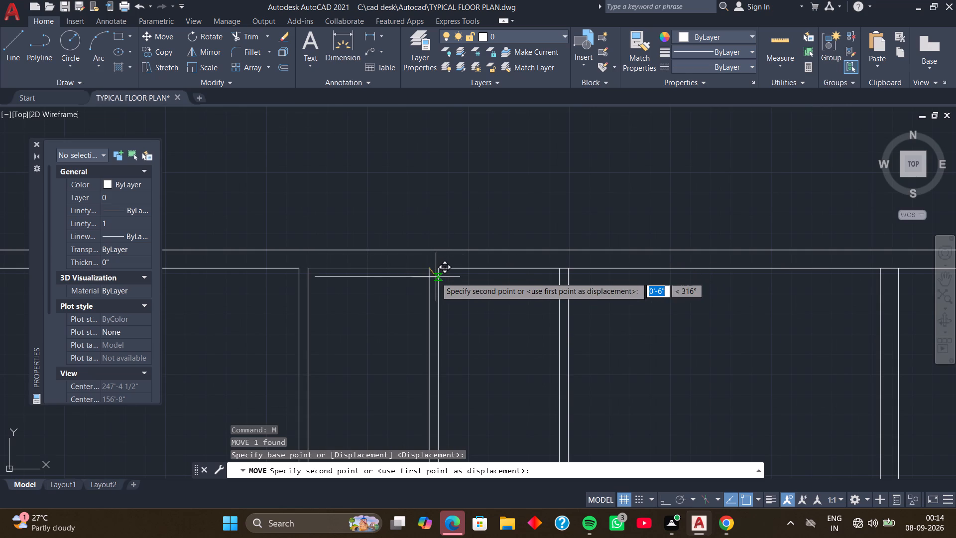
key(F8)
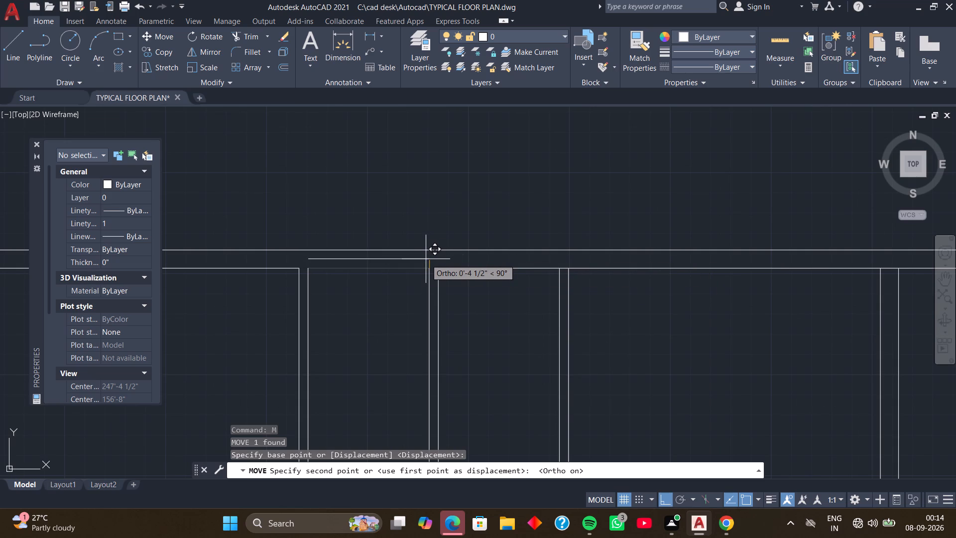
text(4.5)
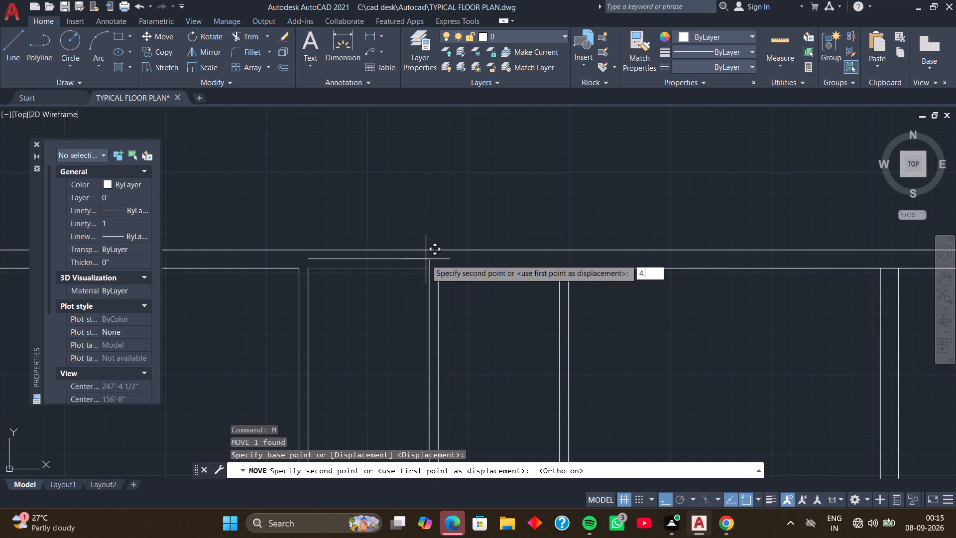
key(Return)
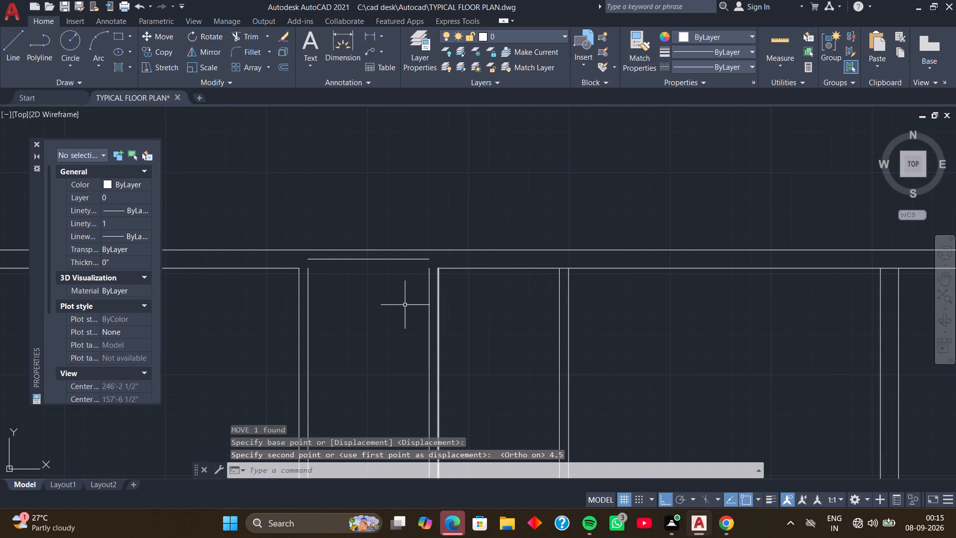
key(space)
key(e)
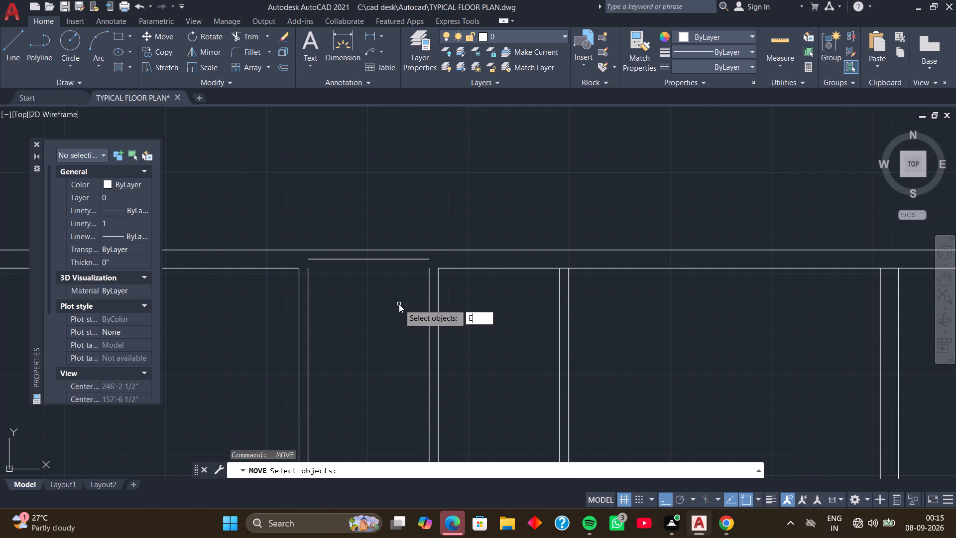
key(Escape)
Extend the facing lines of the first and second partitions up to the raised wall segment between them.
key(e)
key(x)
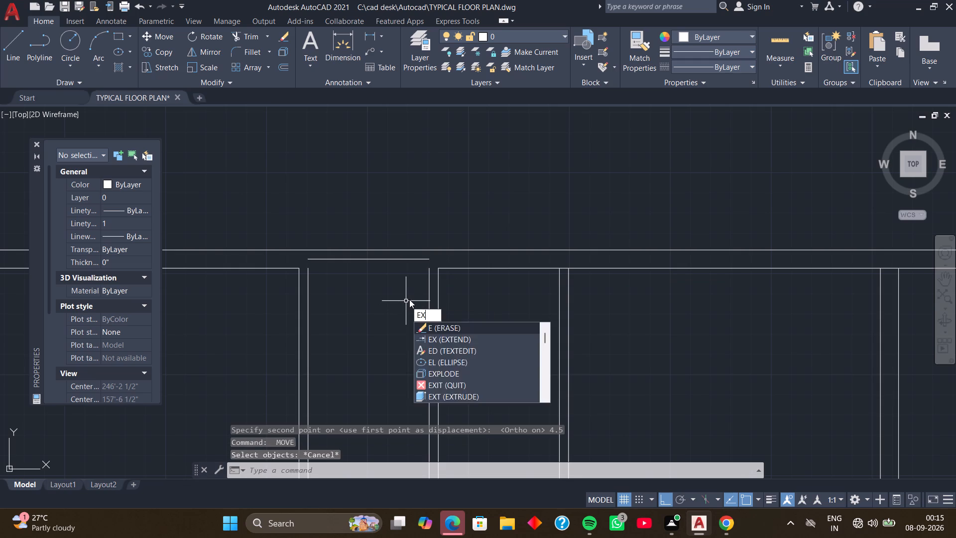
key(space)
click(430, 287)
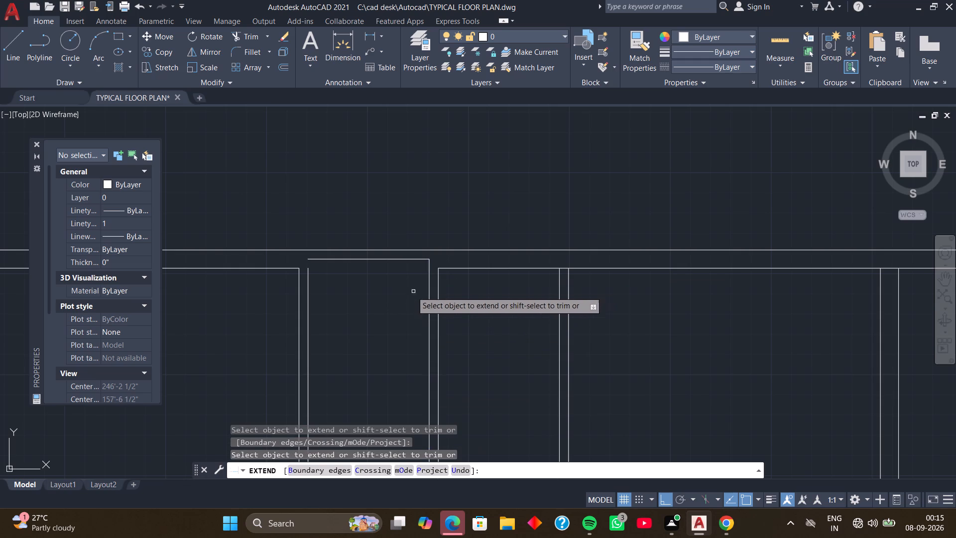
click(310, 289)
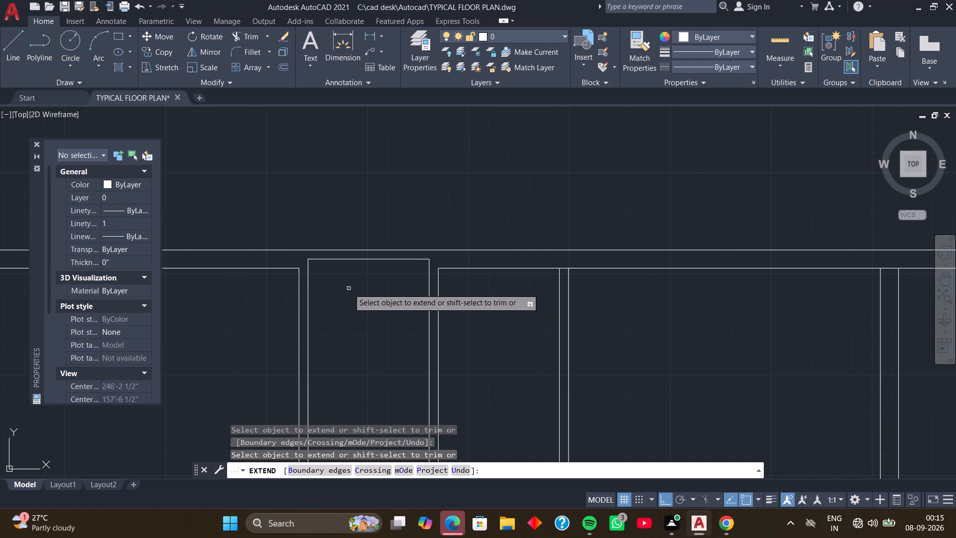
scroll(371, 293, down, 1)
middle_drag(371, 293, 318, 309)
middle_drag(321, 316, 304, 319)
key(space)
Trim the top wall's inner line between the two faces of the third partition from the left.
middle_drag(366, 317, 354, 319)
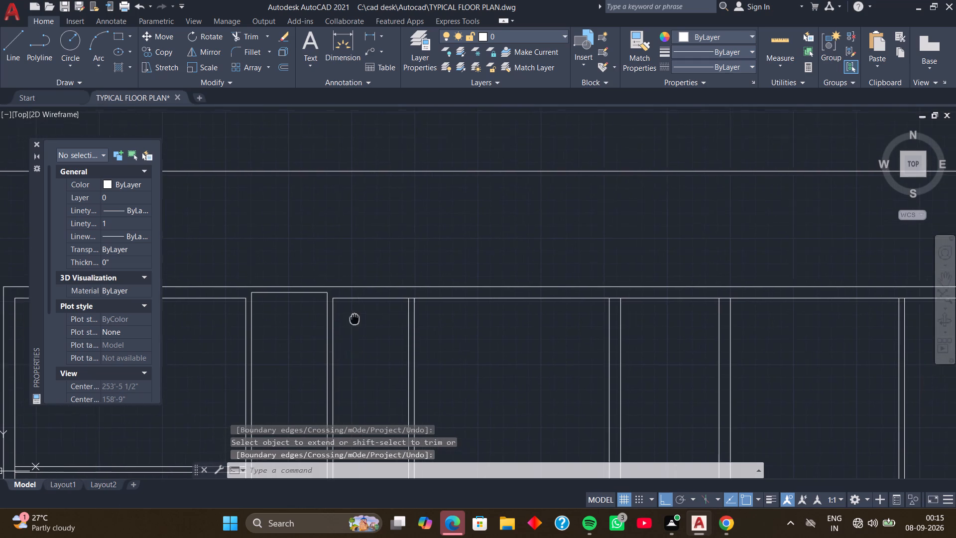
middle_drag(354, 319, 335, 326)
middle_drag(352, 325, 302, 336)
scroll(327, 335, up, 3)
middle_drag(321, 326, 302, 357)
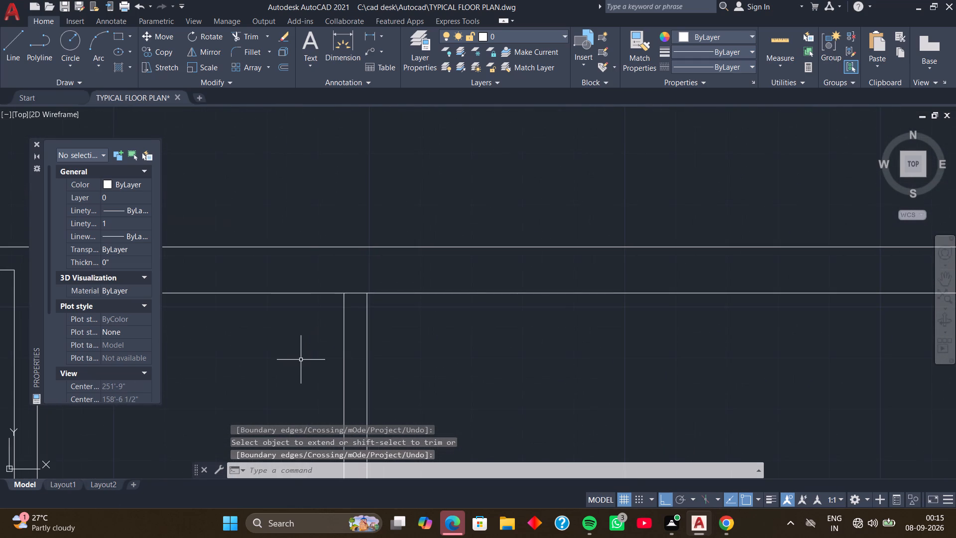
key(t)
key(r)
key(space)
click(358, 293)
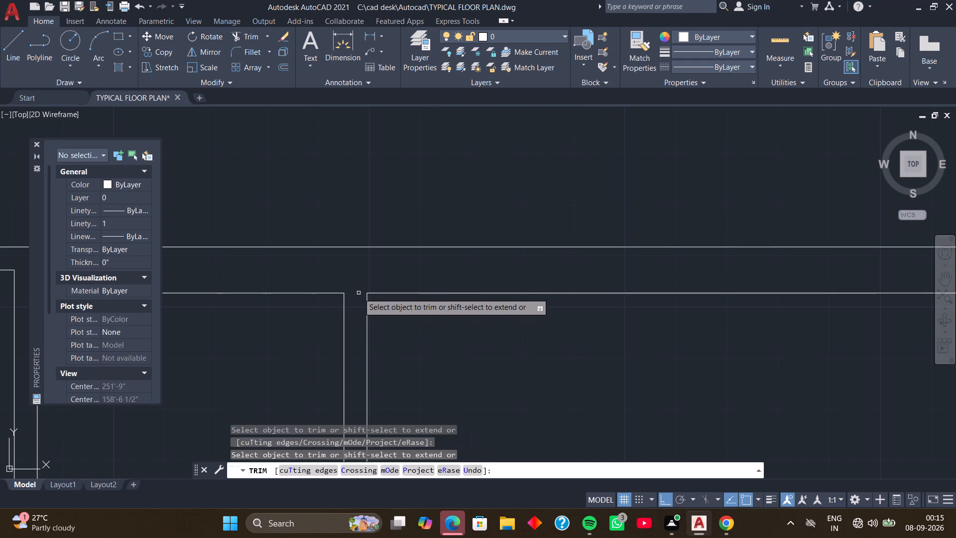
key(space)
scroll(292, 299, down, 2)
middle_drag(291, 313, 335, 314)
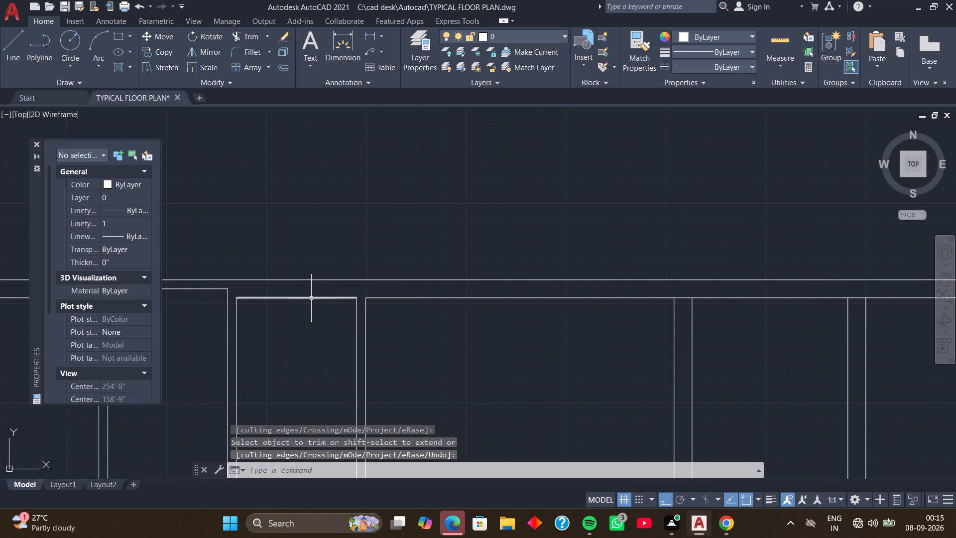
Move the top inner wall segment between the second and third partitions from the left straight up 4.5".
click(311, 297)
text(M)
key(space)
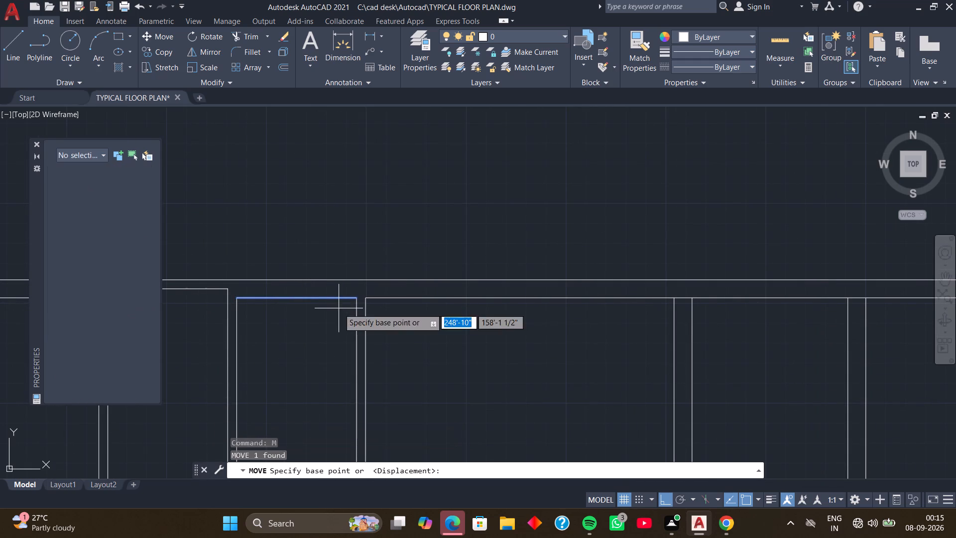
click(355, 299)
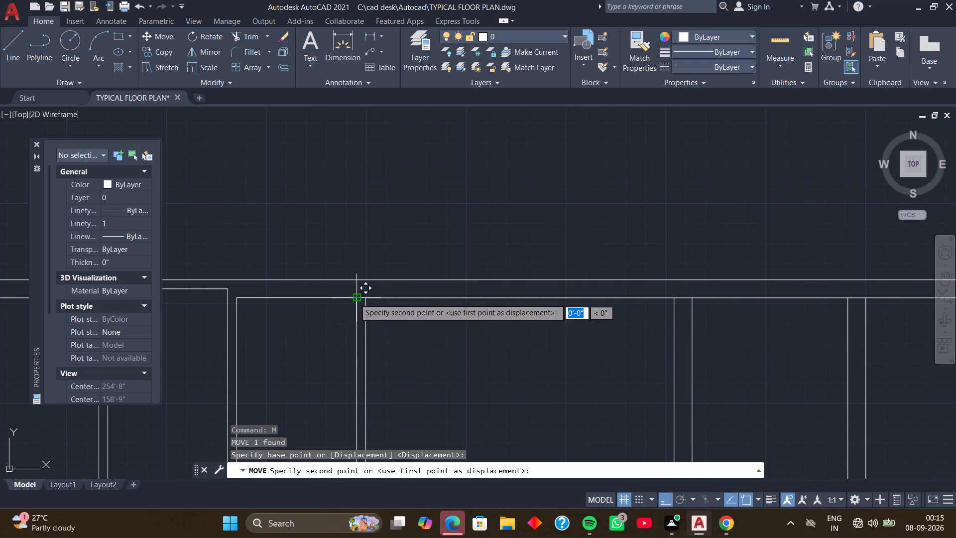
text(4.5)
key(Return)
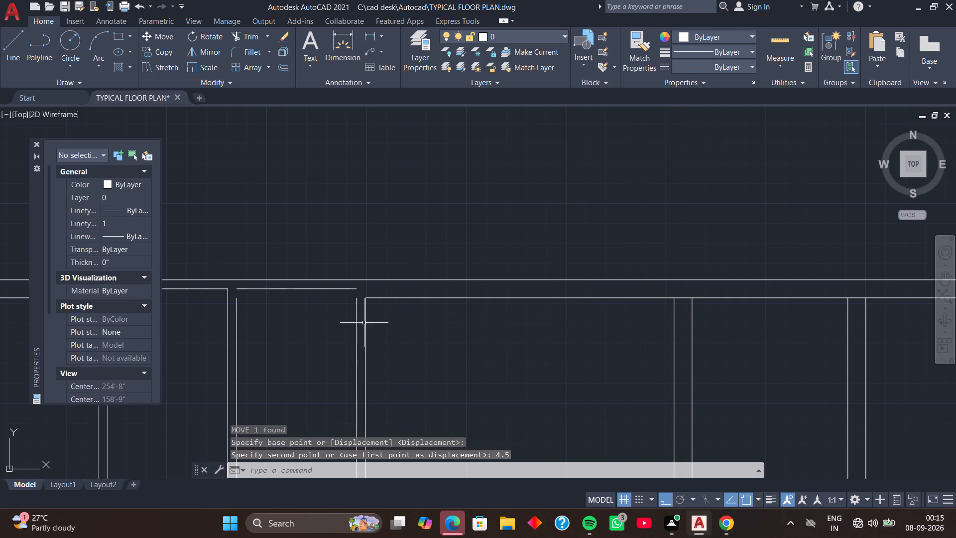
Extend the facing lines of the second and third partitions up to the raised wall segment between them.
text(EX)
key(space)
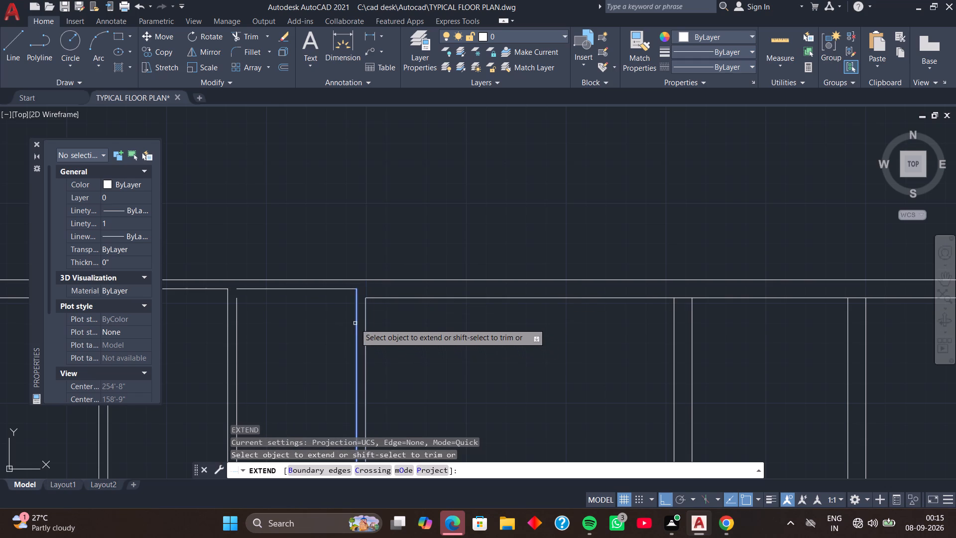
click(355, 323)
click(238, 316)
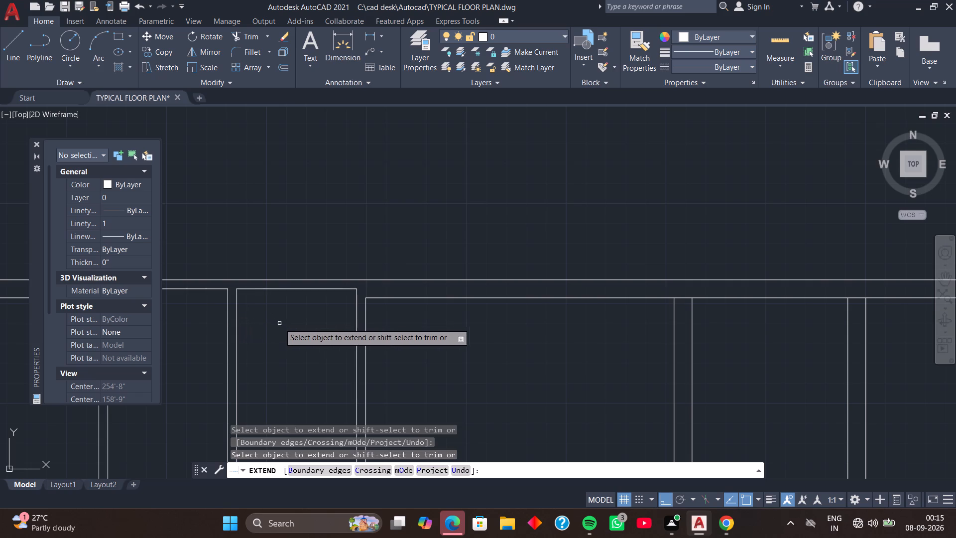
key(Escape)
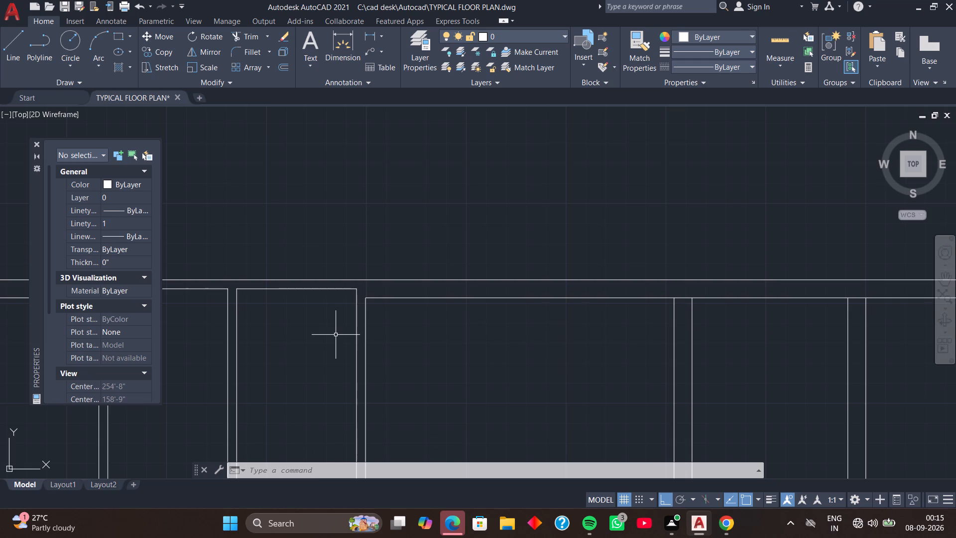
Trim the top wall's inner line between the two faces of the fourth partition from the left.
scroll(327, 374, down, 1)
middle_drag(594, 364, 536, 328)
scroll(483, 309, up, 3)
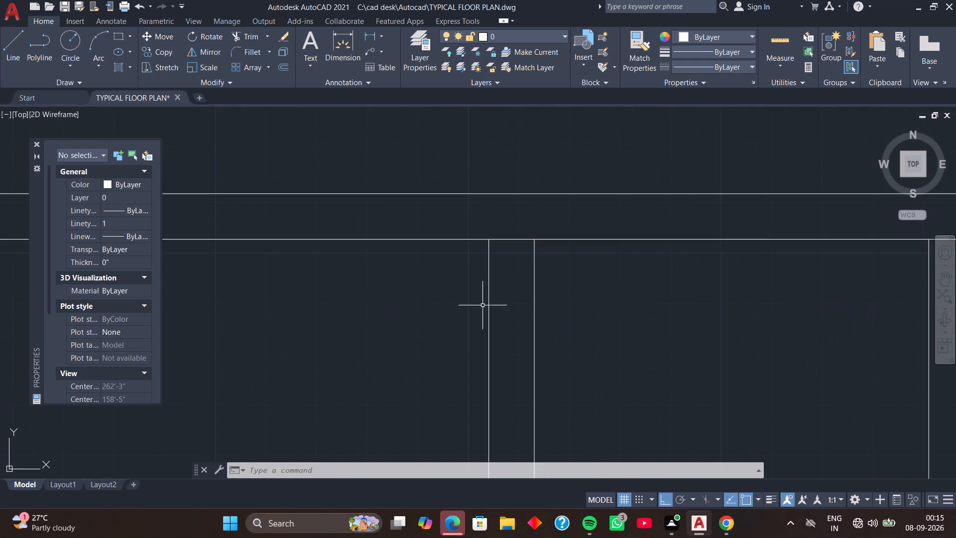
middle_drag(472, 297, 433, 336)
scroll(452, 314, up, 1)
middle_drag(469, 301, 445, 354)
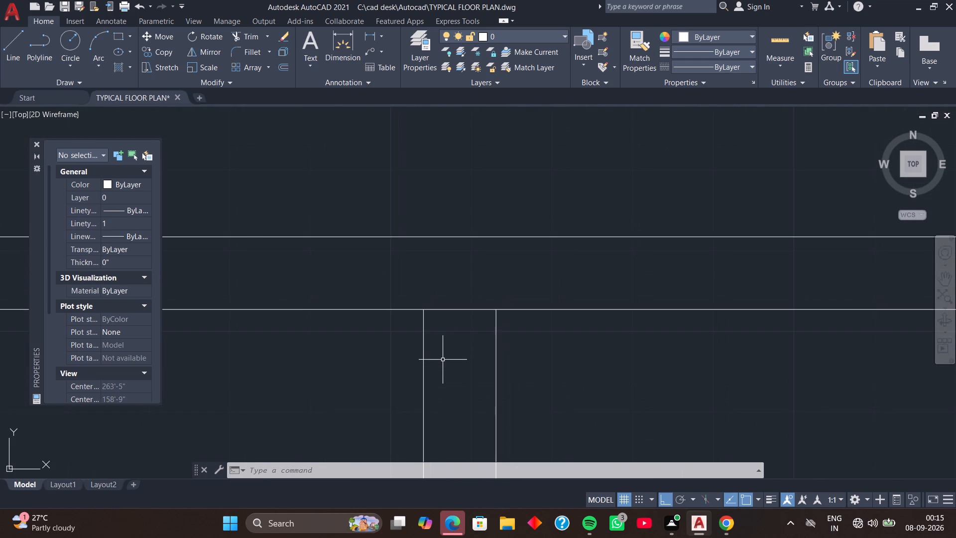
text(TR)
key(space)
click(464, 309)
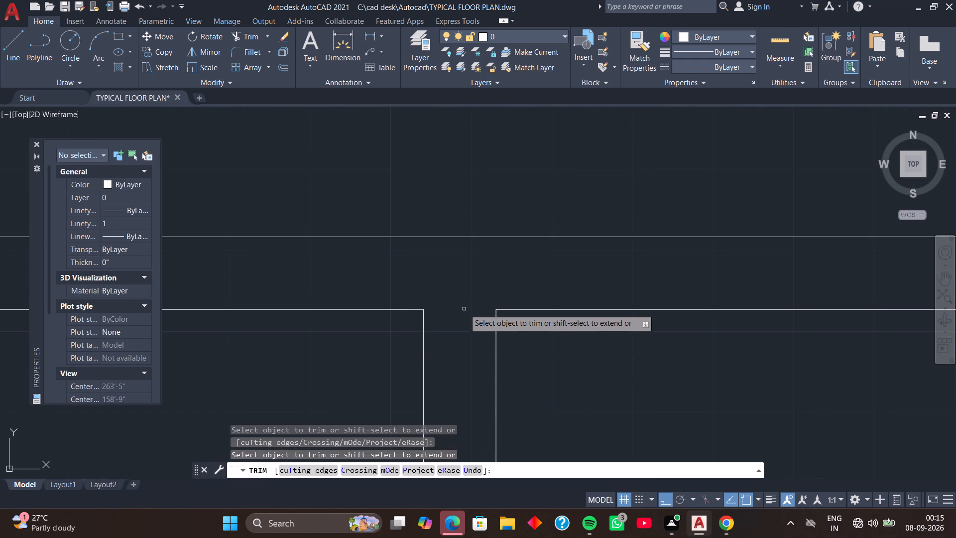
key(space)
Extend the facing lines of the fourth and fifth partitions up to the top wall's outer line.
scroll(465, 309, down, 3)
scroll(510, 345, down, 1)
middle_drag(515, 362, 455, 334)
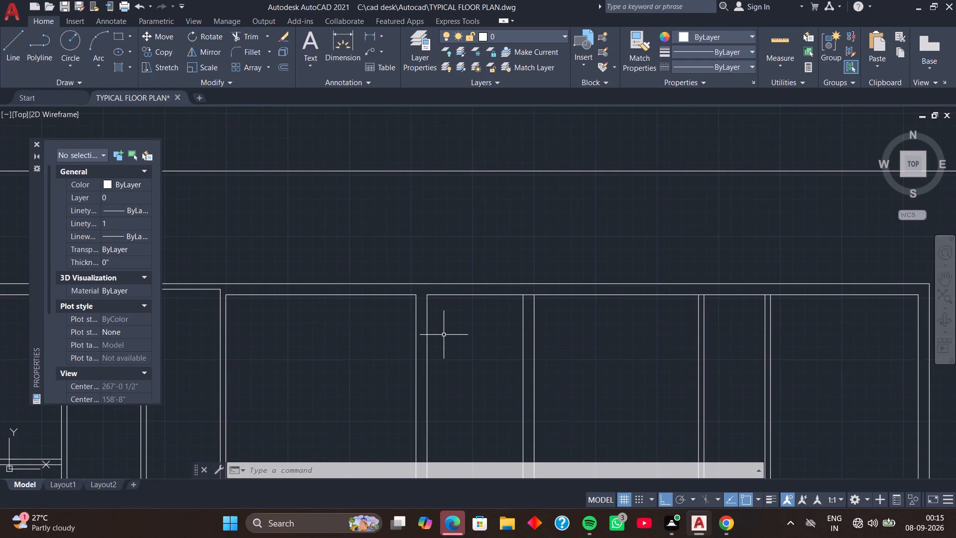
middle_drag(454, 328, 444, 355)
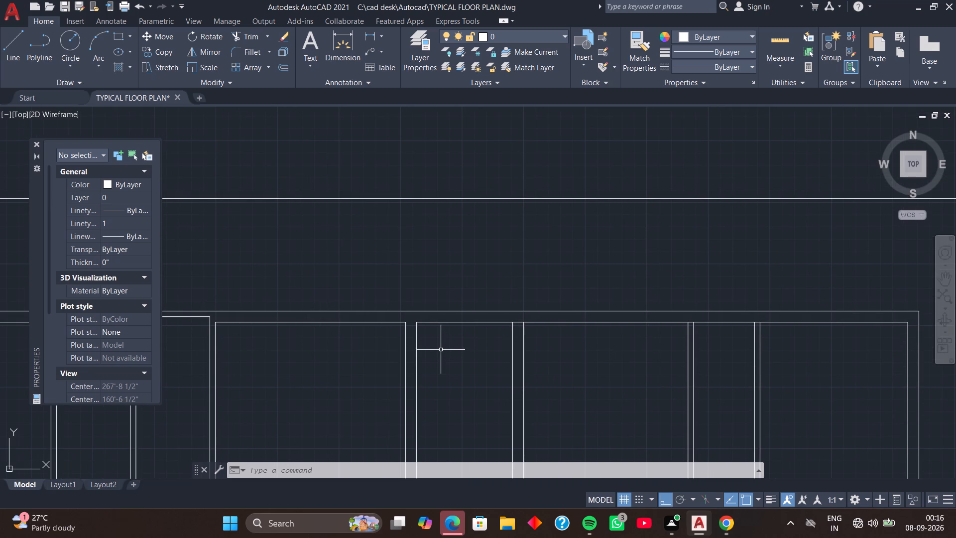
key(e)
text(X)
key(space)
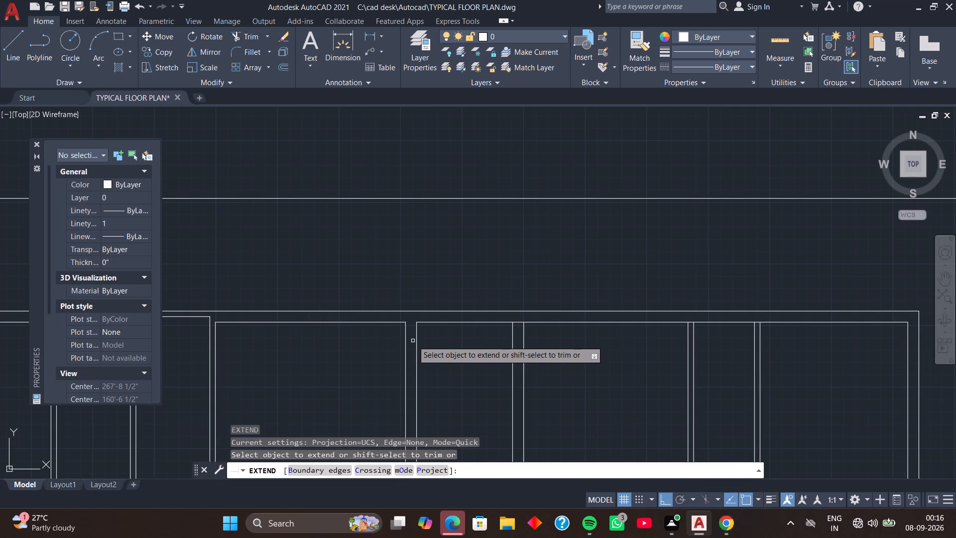
click(418, 340)
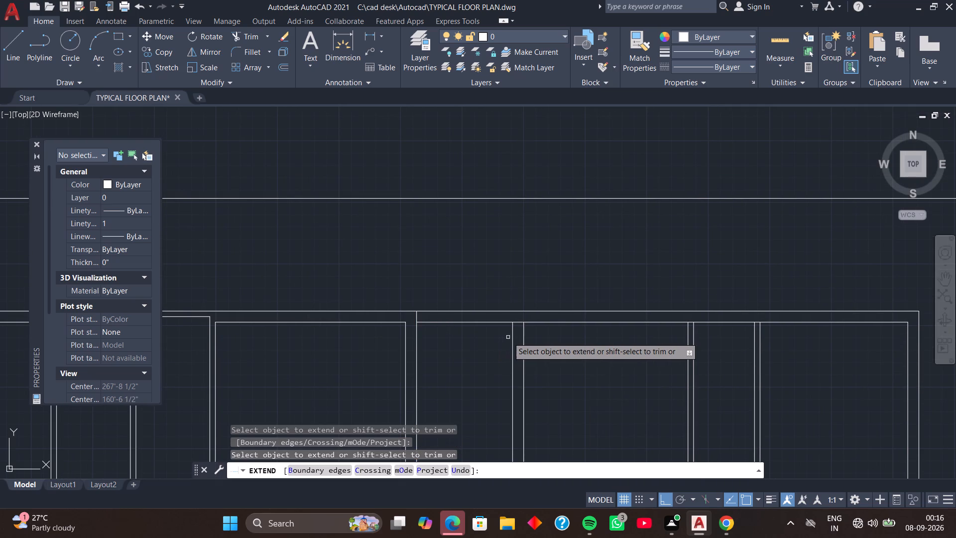
click(512, 337)
key(space)
Trim the top wall's inner line between the fourth and fifth partitions and between the fifth partition's two faces.
text(TR)
key(space)
click(490, 324)
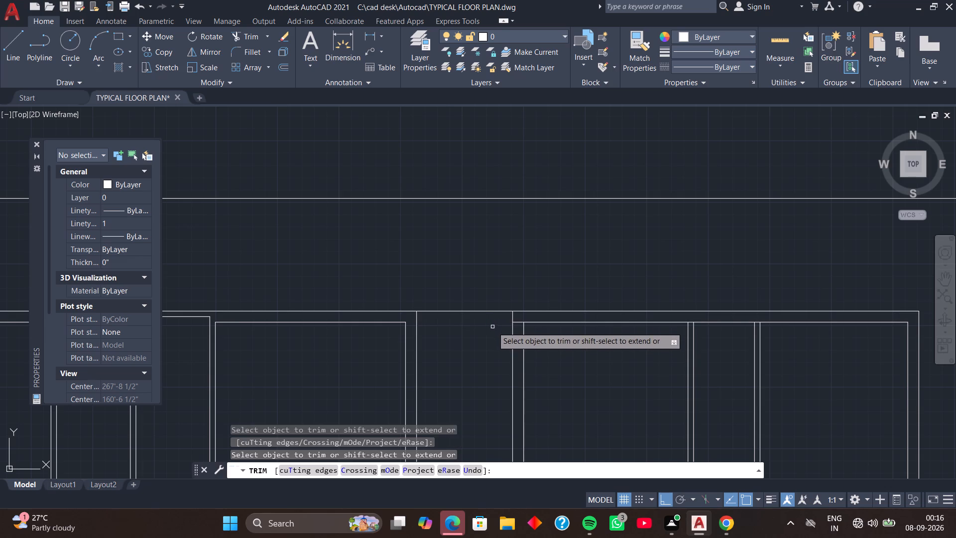
middle_drag(501, 342, 423, 349)
scroll(444, 330, up, 2)
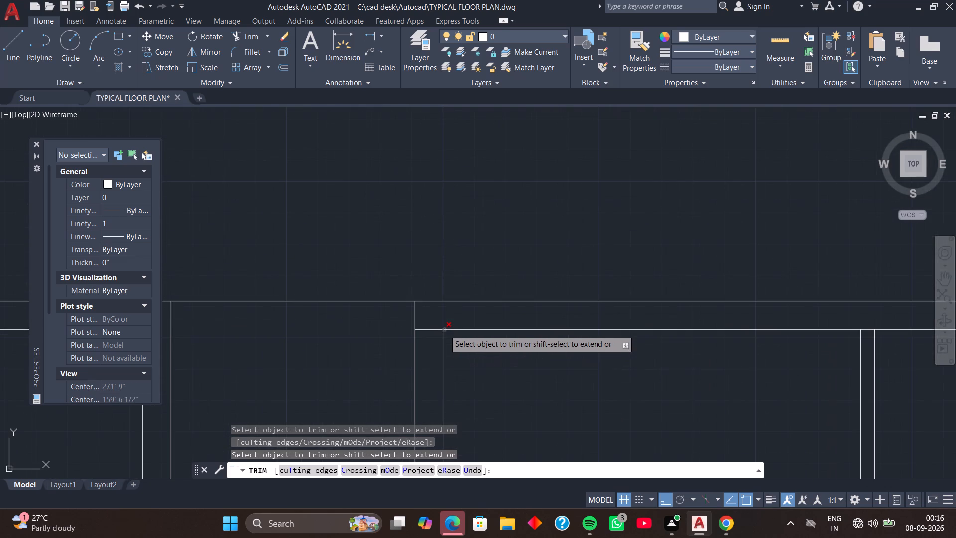
click(428, 329)
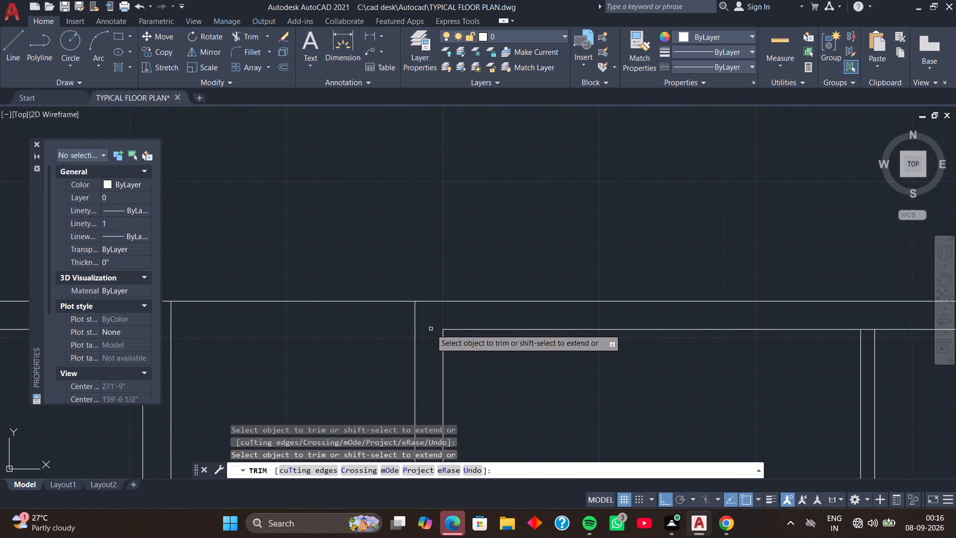
key(space)
Trim the top wall's inner line between the faces of the sixth partition and of the seventh partition.
scroll(483, 355, down, 2)
middle_drag(492, 375, 453, 350)
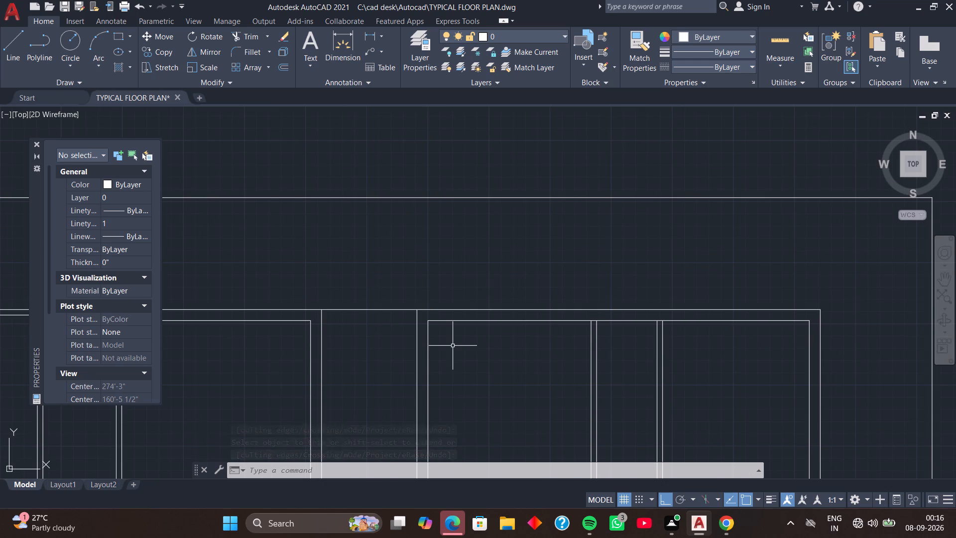
scroll(492, 356, down, 1)
middle_drag(501, 364, 369, 359)
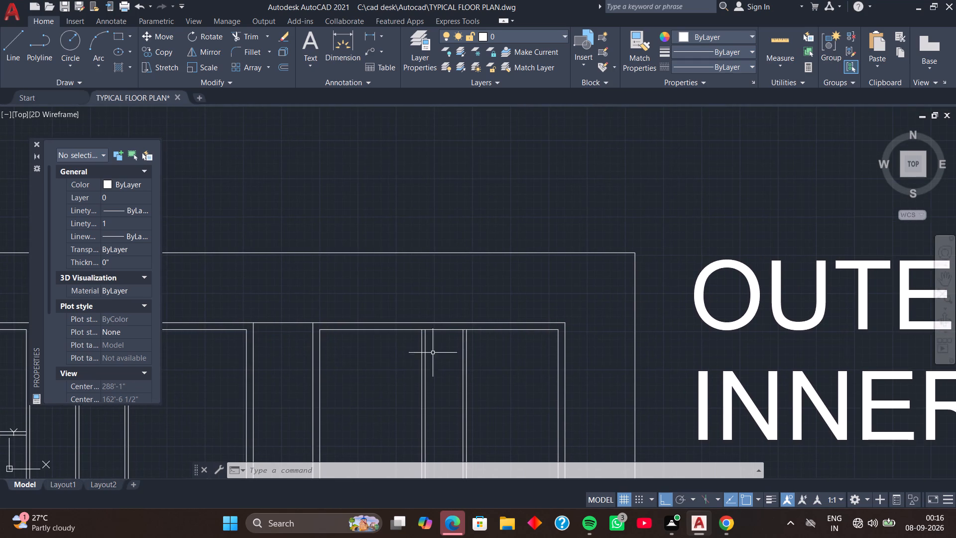
middle_drag(440, 352, 423, 354)
scroll(423, 345, up, 3)
middle_drag(421, 336, 435, 385)
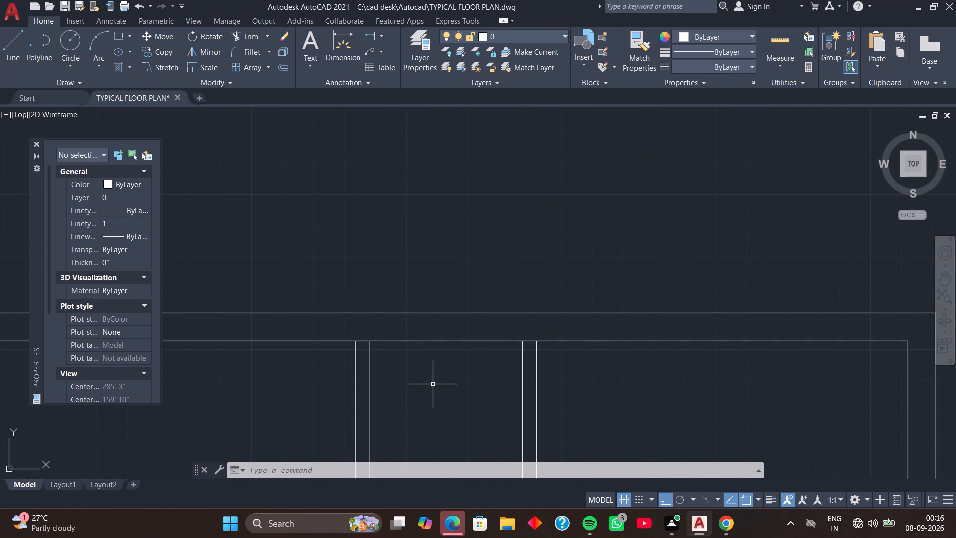
key(t)
text(R)
key(space)
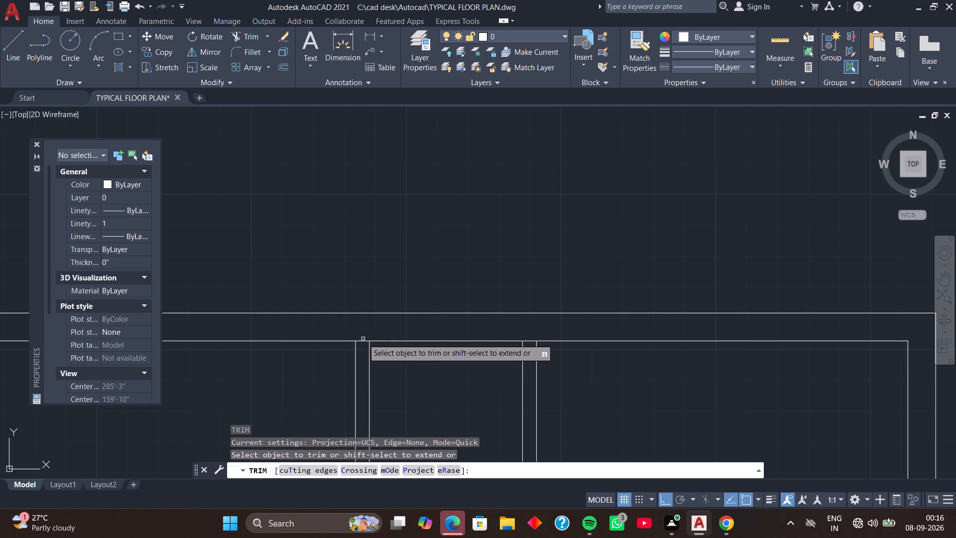
click(364, 340)
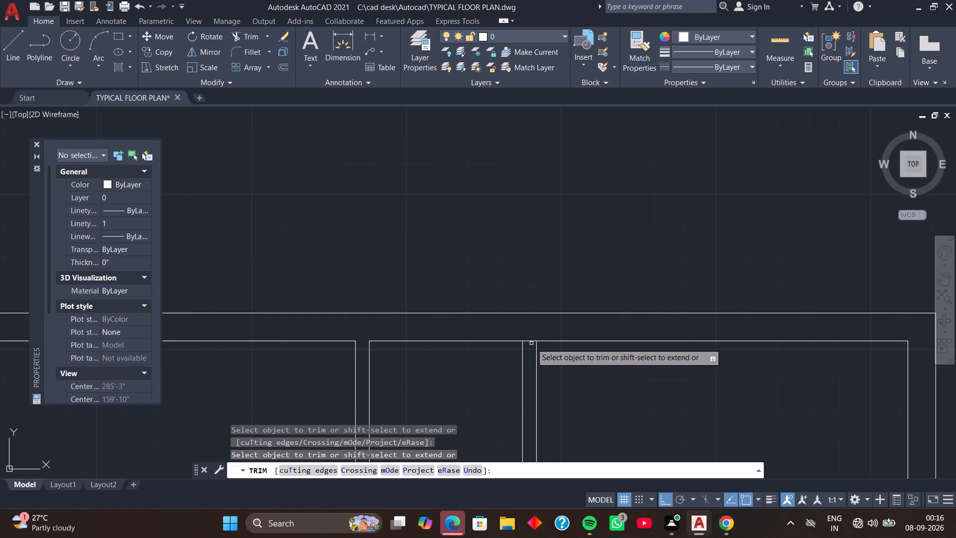
click(530, 341)
key(space)
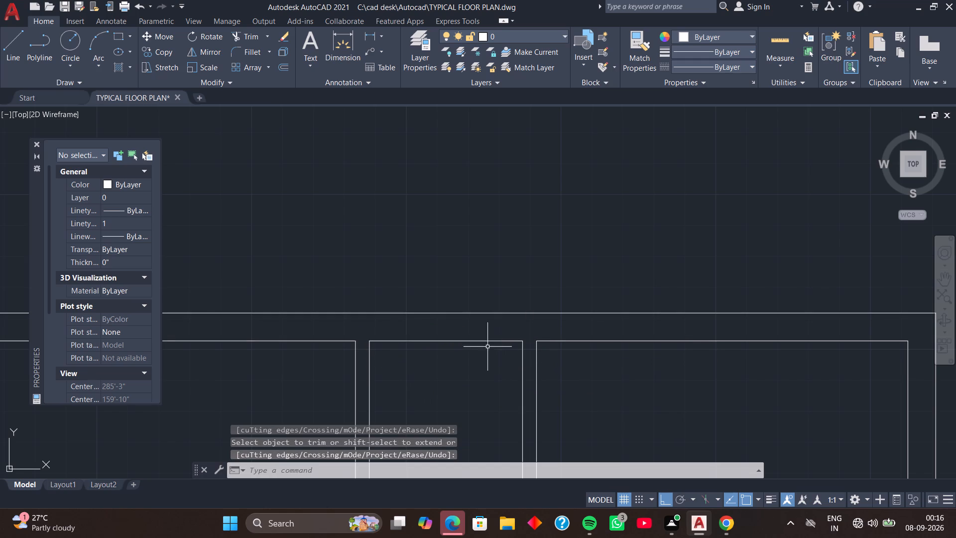
Move the top inner wall segment between the sixth and seventh partitions straight up 4.5".
click(478, 340)
key(m)
key(space)
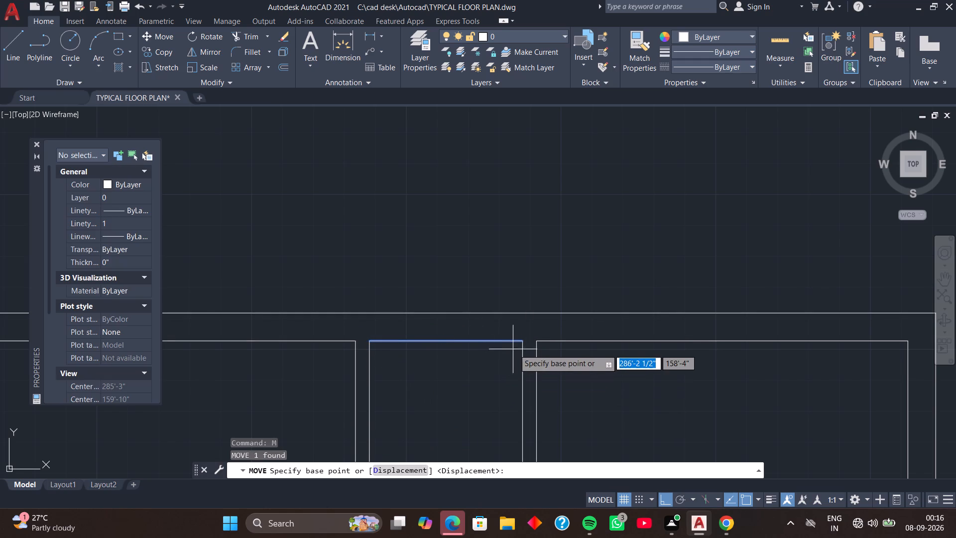
click(523, 343)
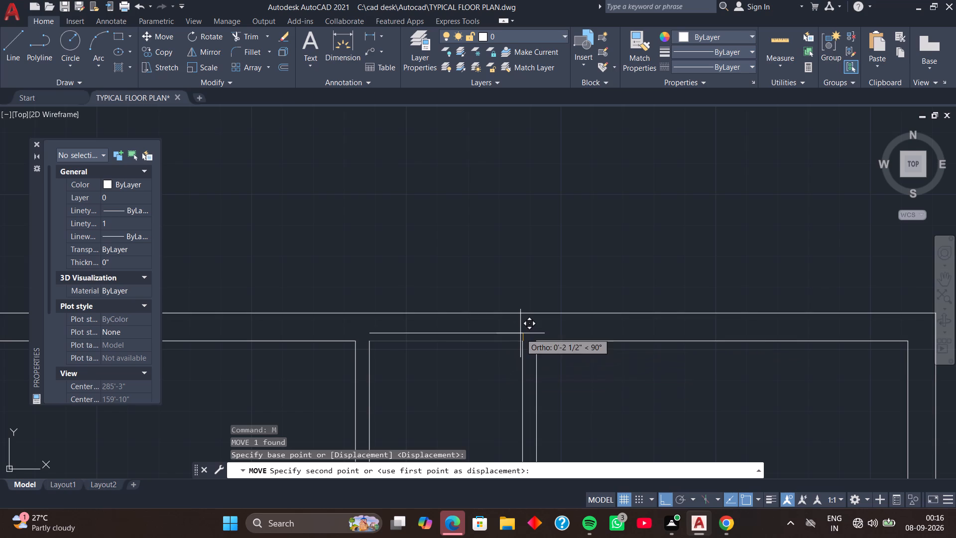
text(4.5)
key(Return)
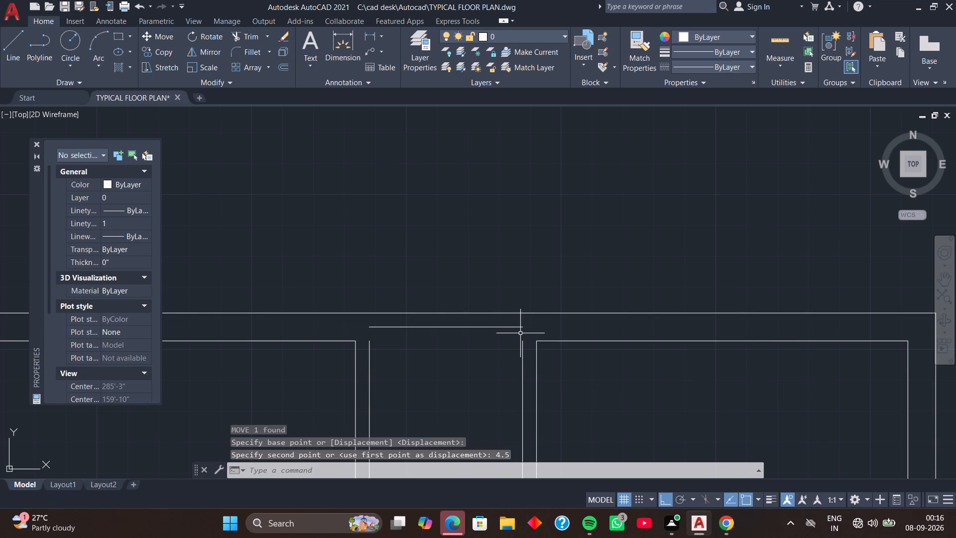
Extend the facing lines of the sixth and seventh partitions up to the raised wall segment between them.
text(EX)
key(space)
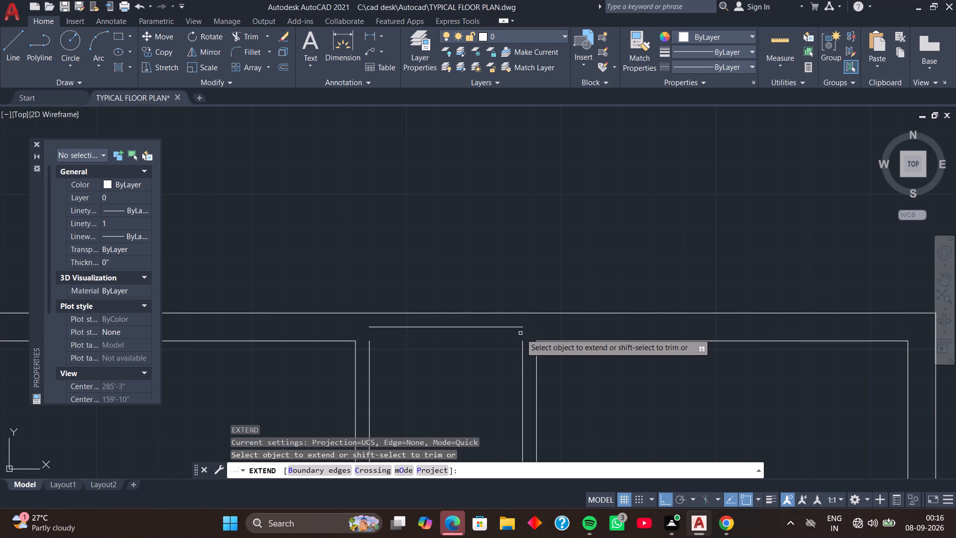
click(525, 350)
click(522, 350)
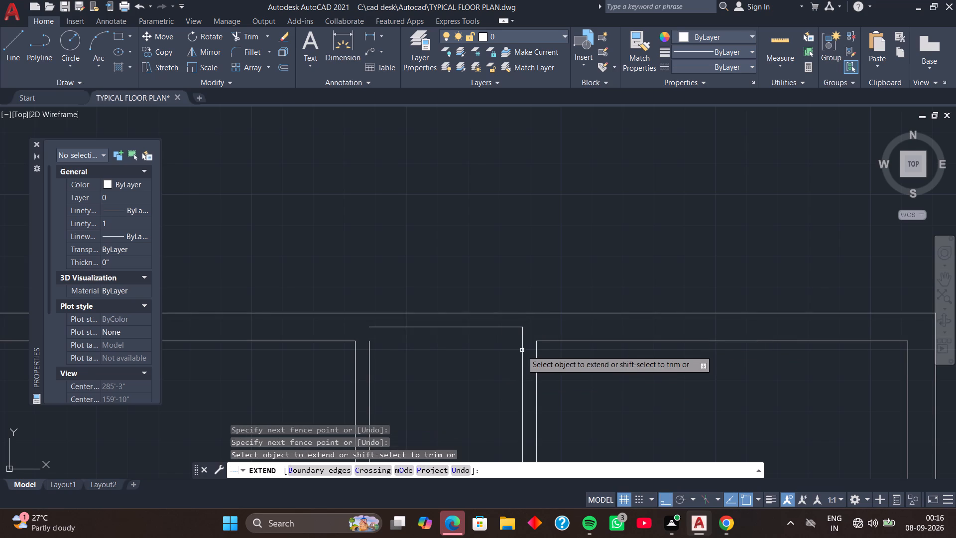
click(369, 359)
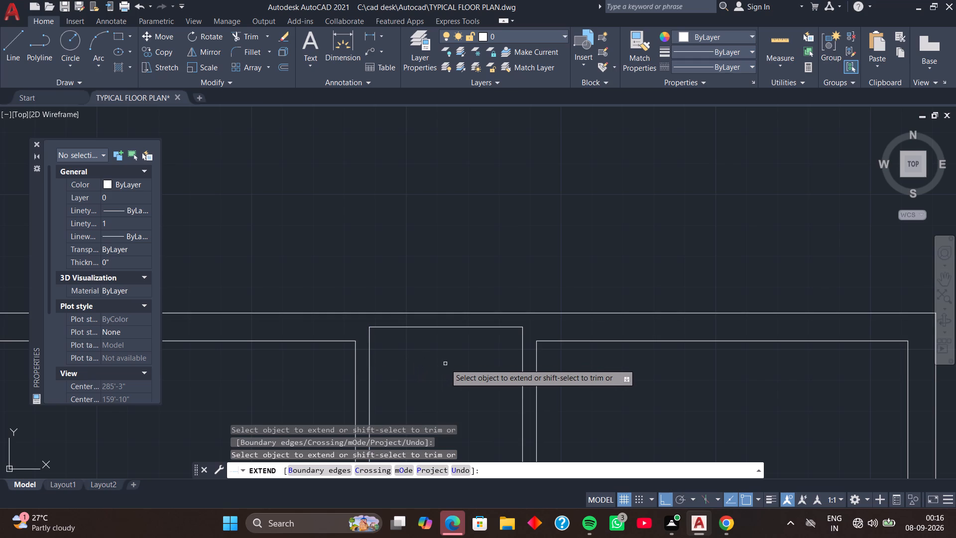
scroll(481, 366, down, 1)
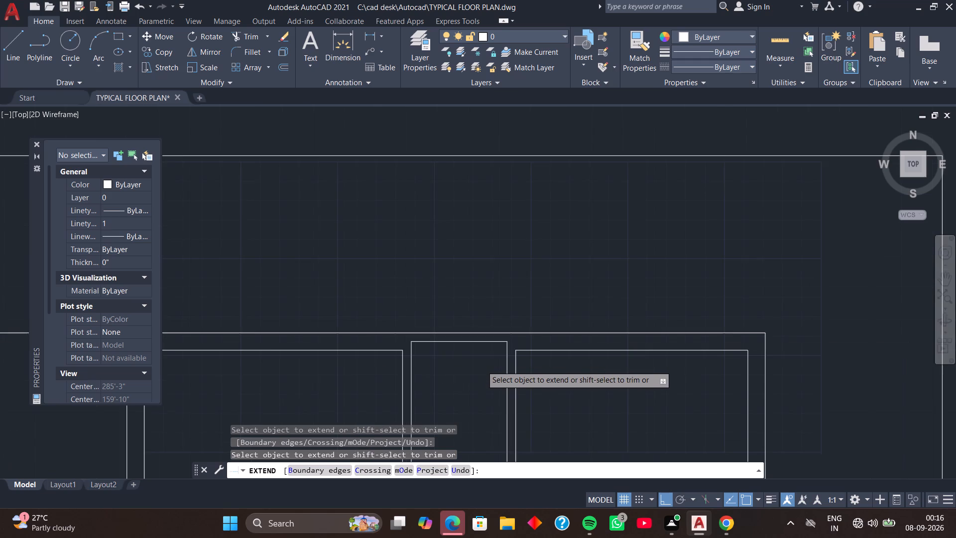
scroll(482, 372, down, 1)
middle_drag(485, 372, 530, 270)
scroll(422, 312, down, 2)
middle_drag(392, 330, 499, 296)
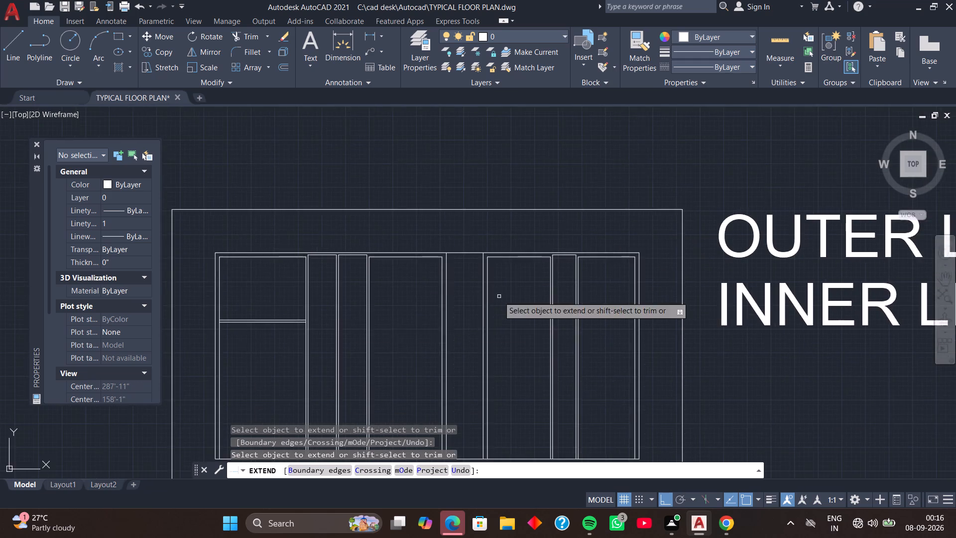
middle_drag(337, 317, 405, 310)
scroll(378, 287, up, 2)
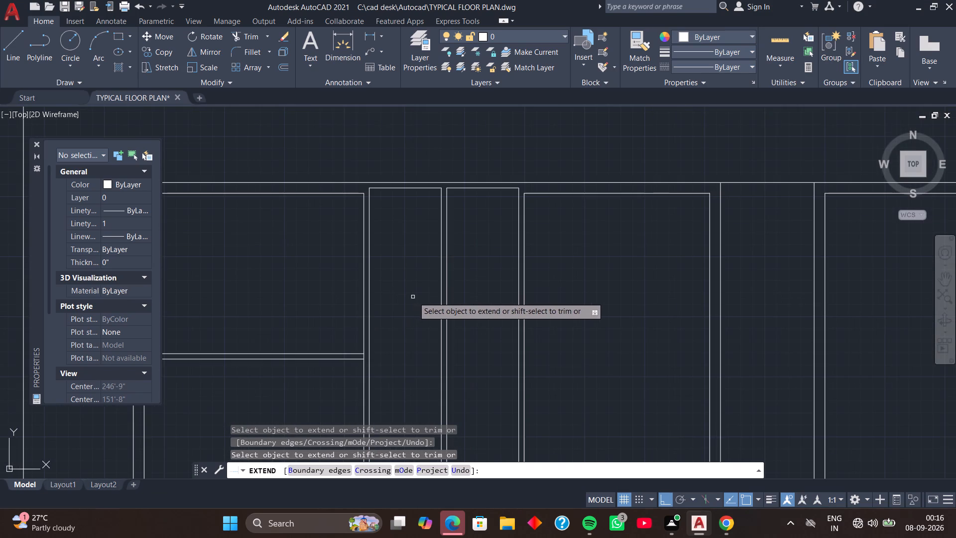
key(space)
Offset a 4.5" thick cross partition in the left-hand narrow room, with its upper face 7'6" below the raised top wall line.
text(O)
key(space)
key(space)
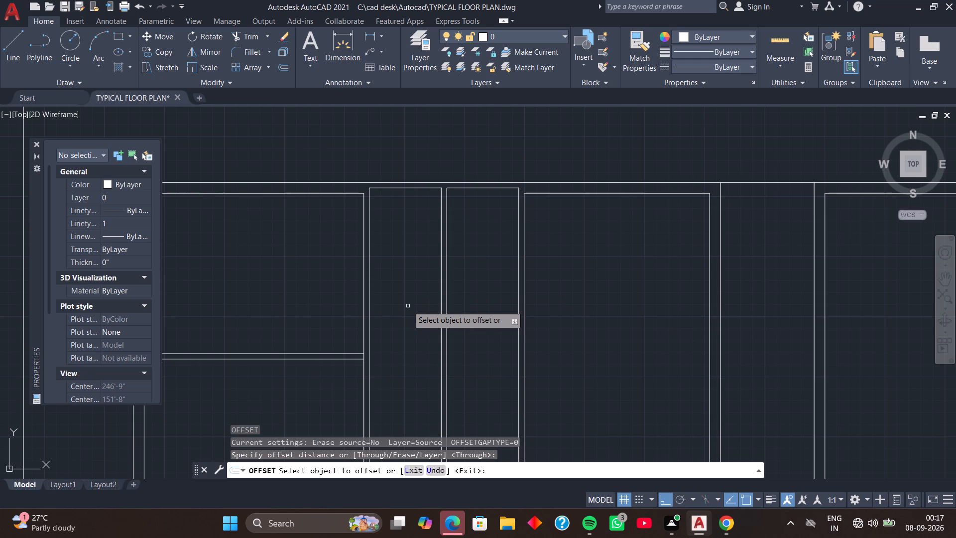
scroll(404, 243, up, 1)
middle_drag(408, 188, 401, 301)
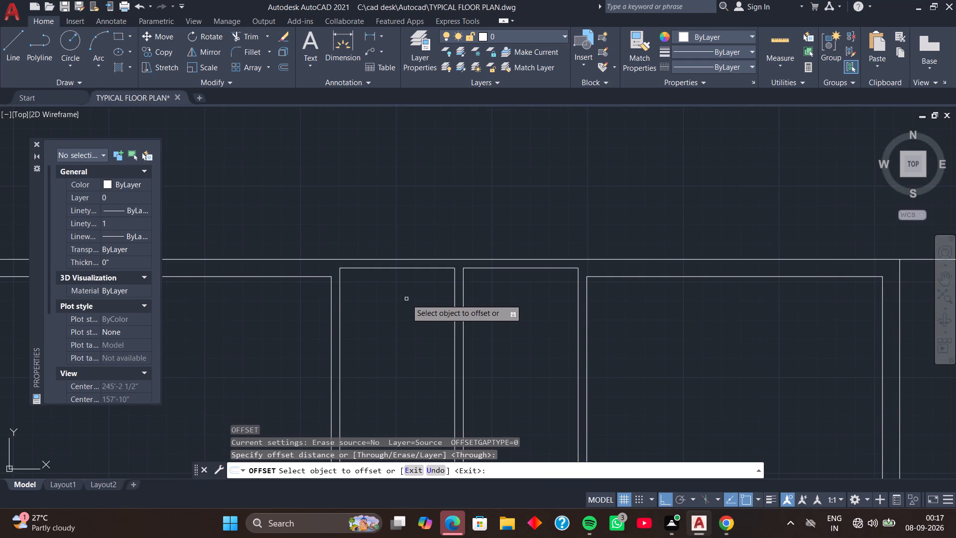
click(411, 268)
scroll(423, 303, down, 1)
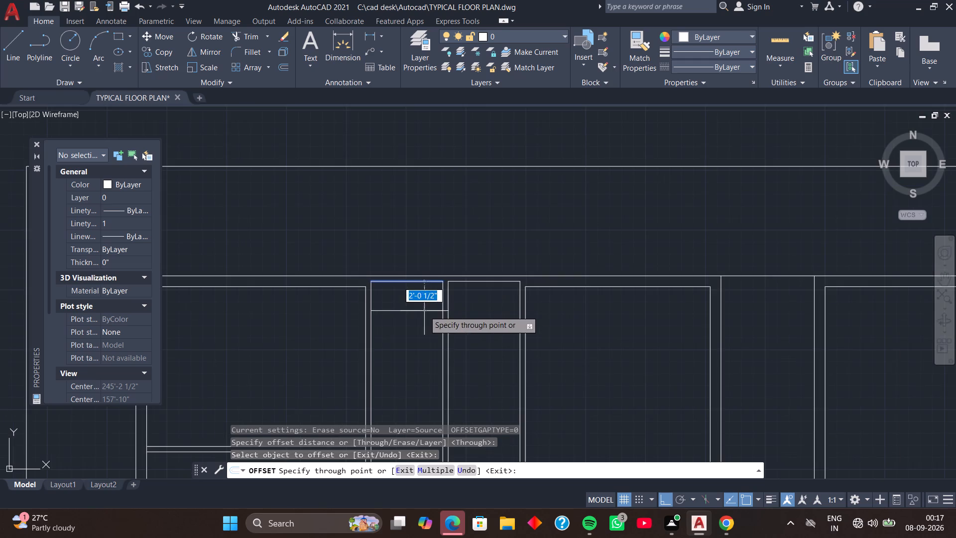
middle_drag(424, 311, 424, 295)
key(7)
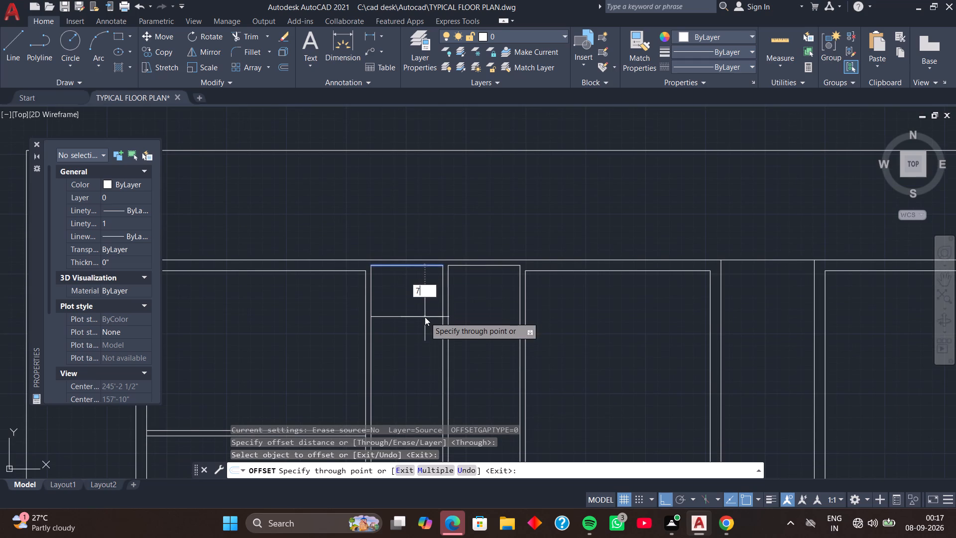
key(apostrophe)
key(6)
key(Return)
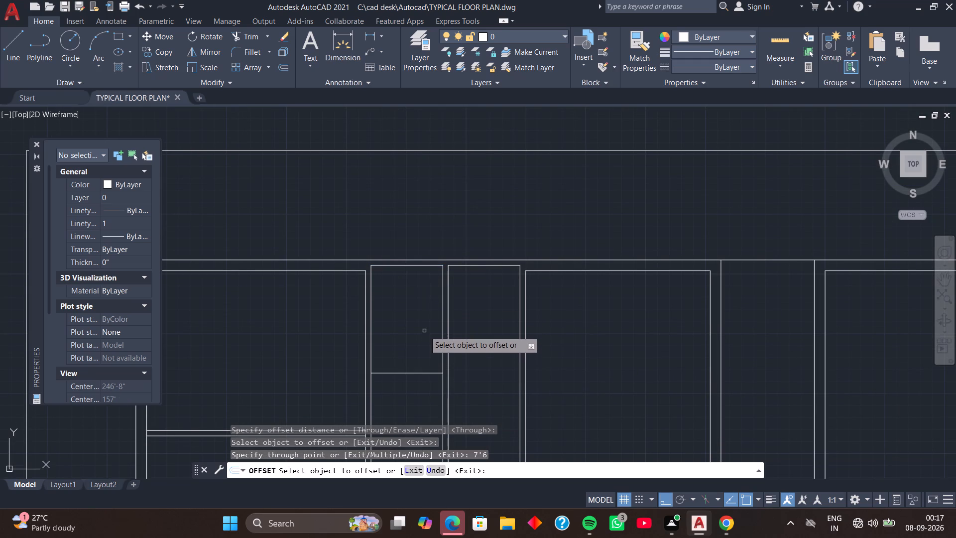
click(424, 372)
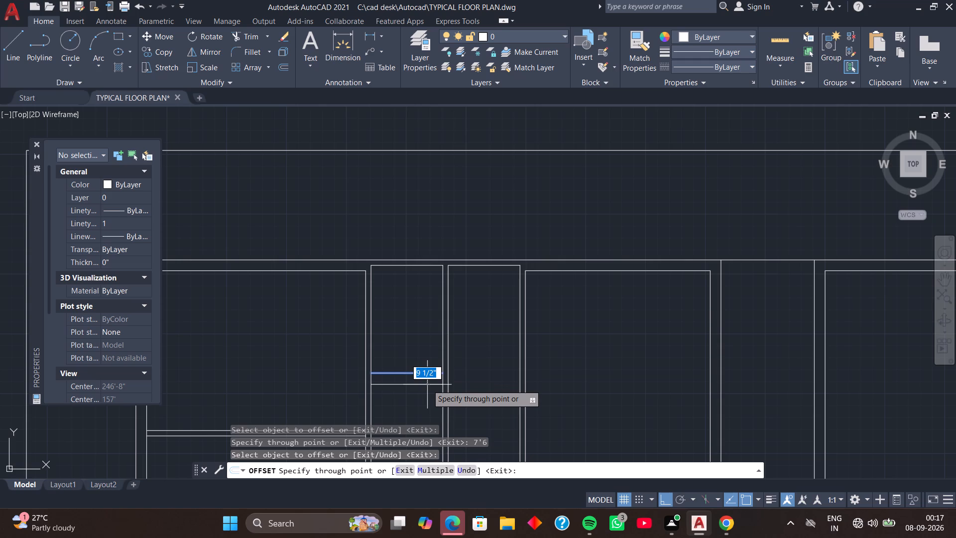
text(4.5)
key(Return)
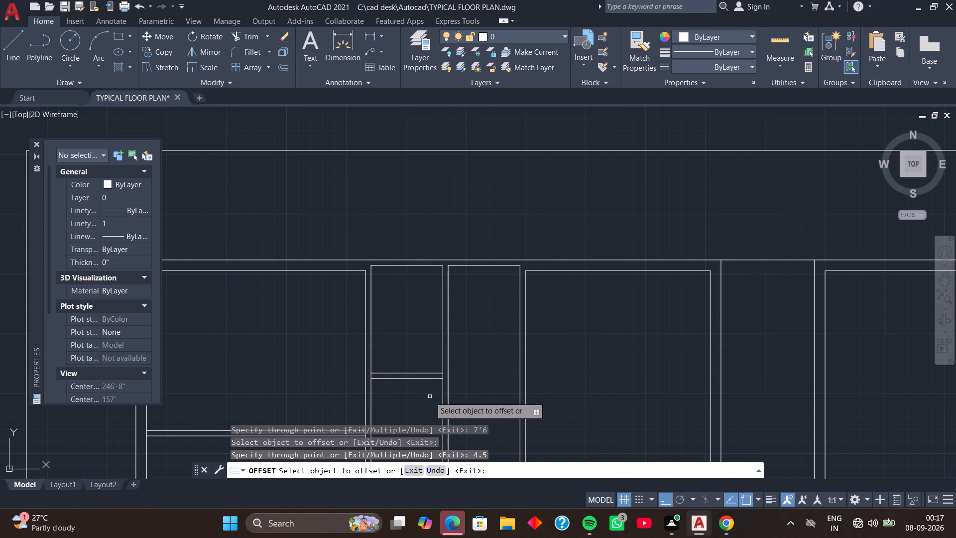
Offset the raised top wall line of the right-hand narrow room.
middle_drag(430, 397, 396, 405)
middle_click(392, 406)
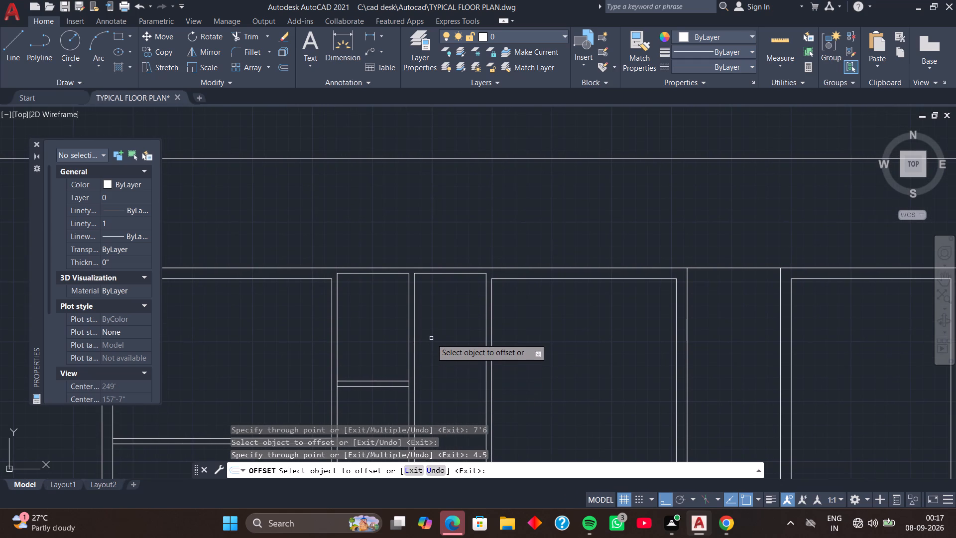
scroll(431, 318, up, 1)
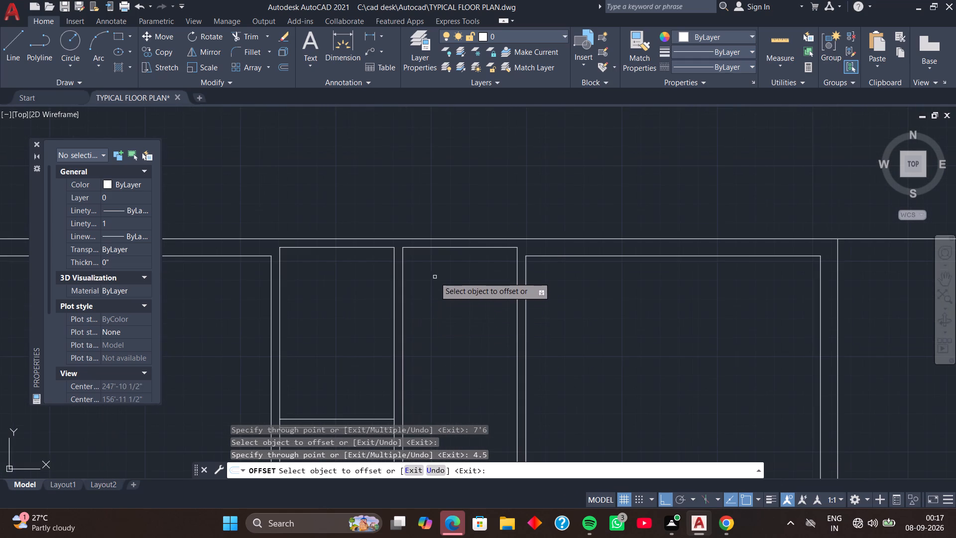
click(447, 248)
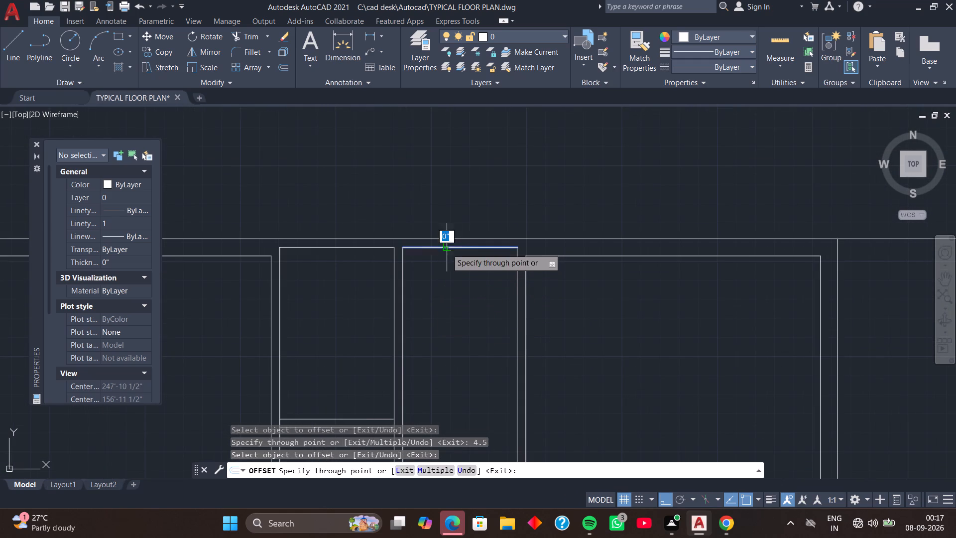
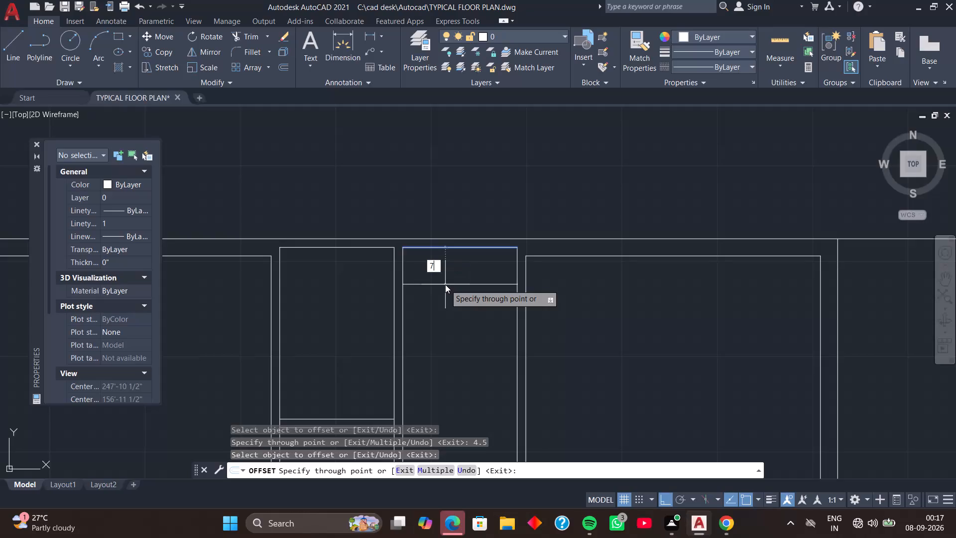
Offset a 4.5" thick cross partition in the right-hand narrow room, with its upper face 7'6" below the raised top wall line.
key(Return)
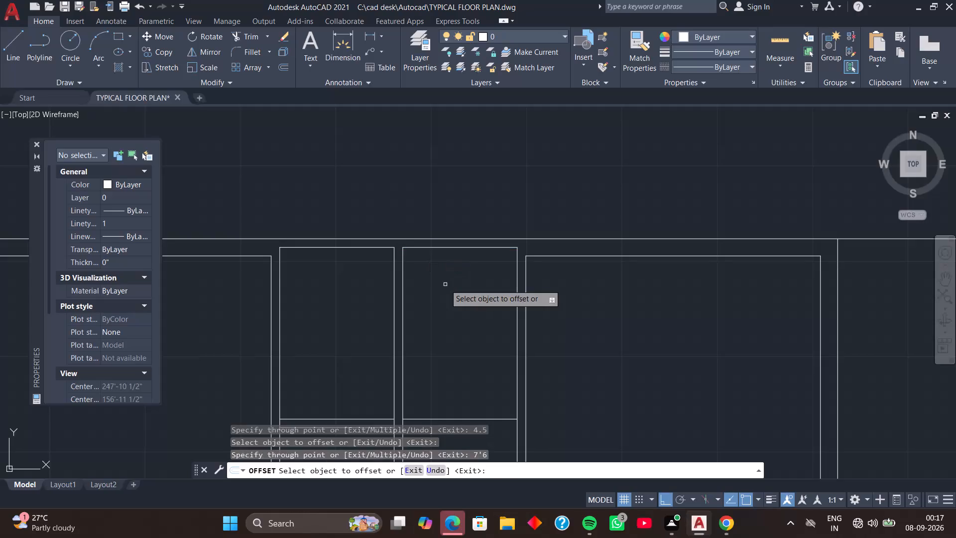
scroll(446, 283, down, 1)
middle_drag(457, 304, 436, 219)
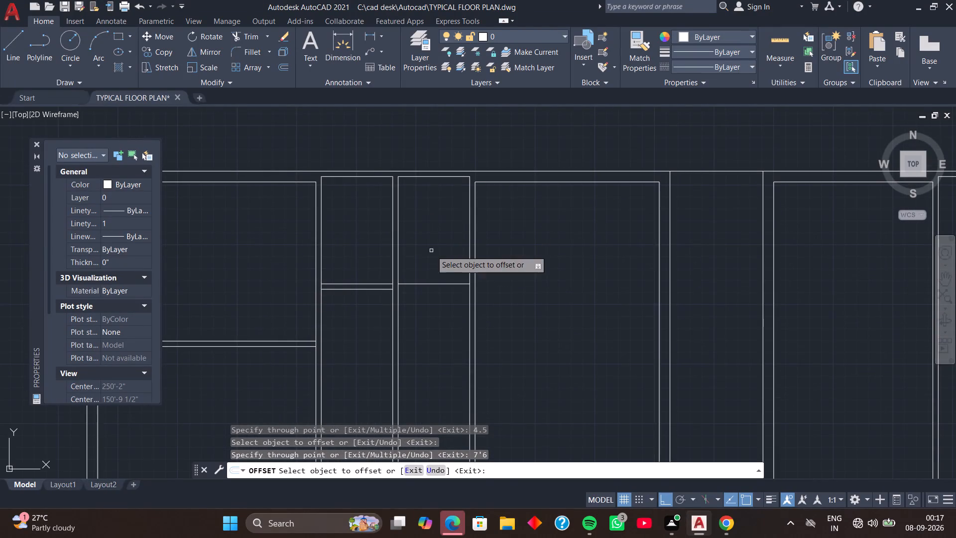
drag(437, 283, 438, 297)
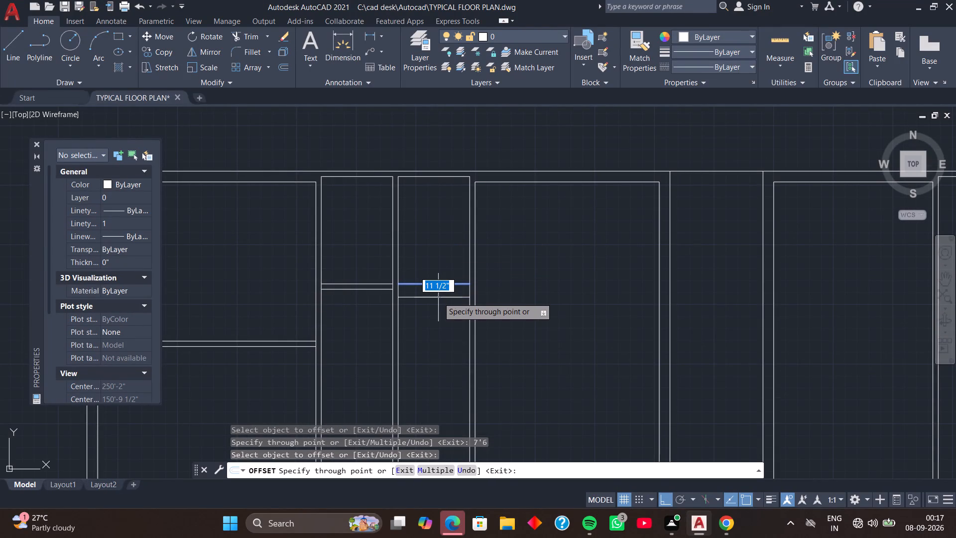
text(4.5)
key(Return)
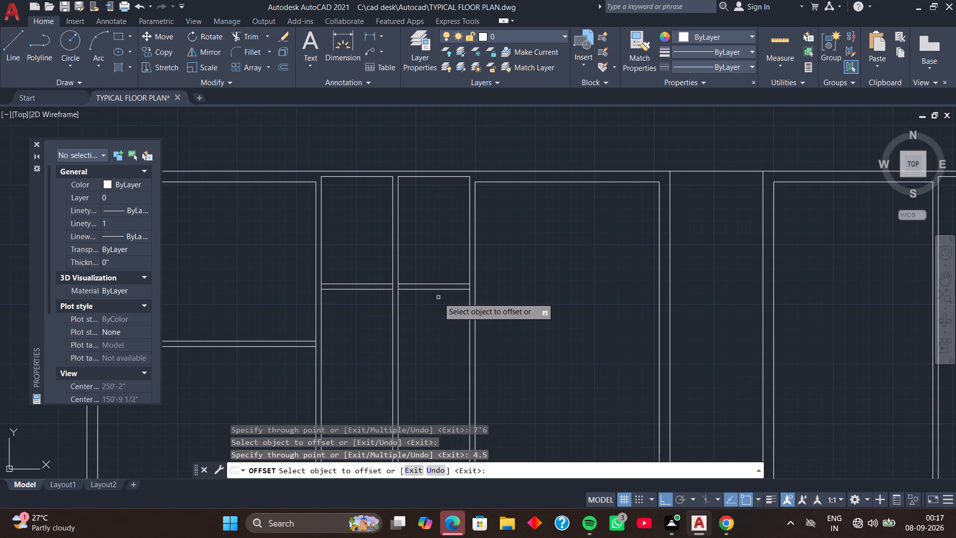
key(space)
Extend the lower face line of the right-hand narrow room's cross partition across the partition between the two narrow rooms.
text(EX)
key(space)
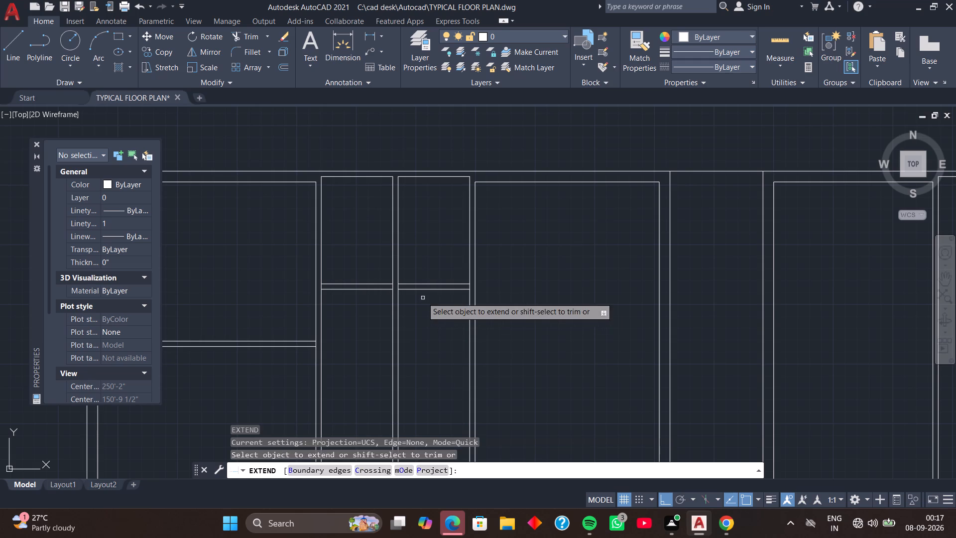
click(417, 289)
middle_drag(405, 316, 399, 317)
middle_drag(415, 312, 397, 332)
key(space)
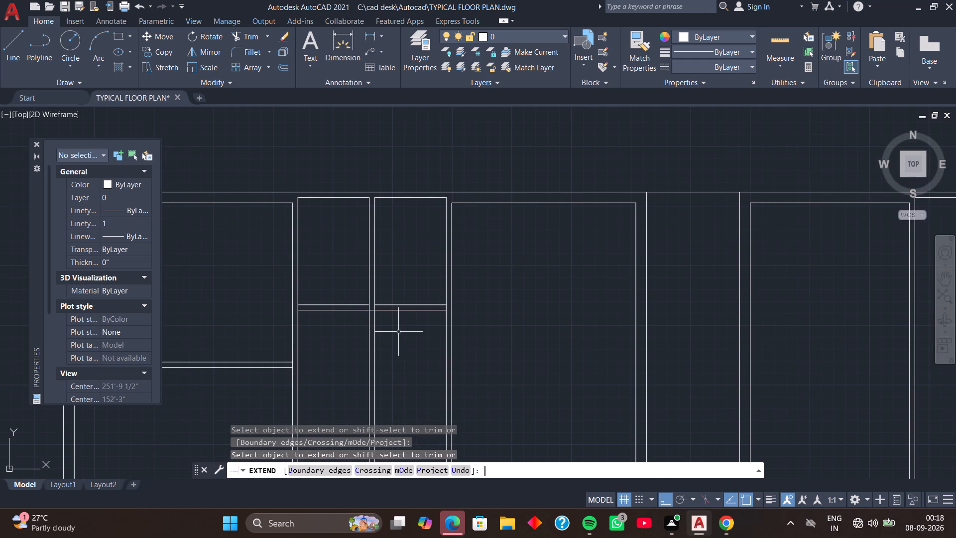
Trim the vertical partition lines between the two cross partition faces at the middle, right and left junctions of the narrow rooms.
scroll(398, 329, up, 3)
middle_drag(385, 297, 448, 370)
middle_drag(388, 317, 407, 322)
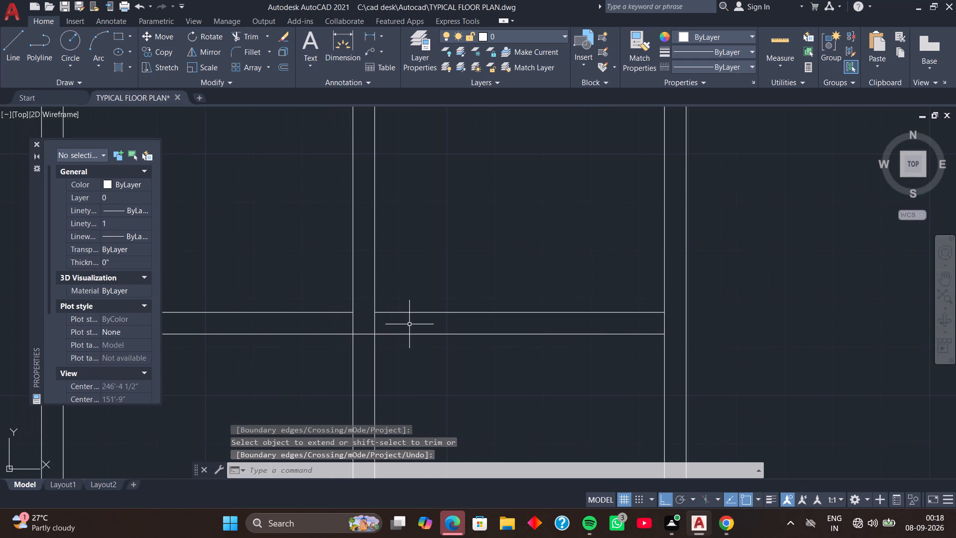
key(t)
key(r)
key(space)
click(375, 321)
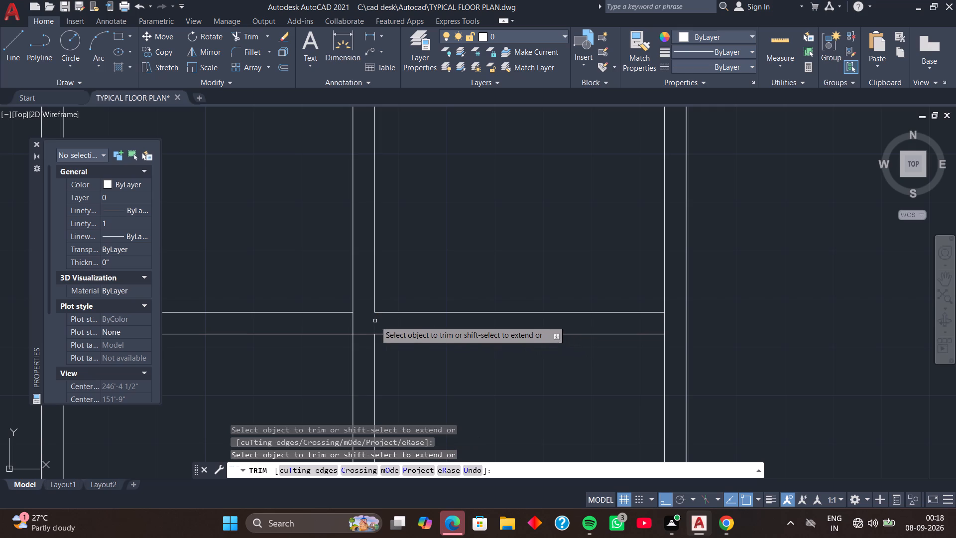
click(352, 324)
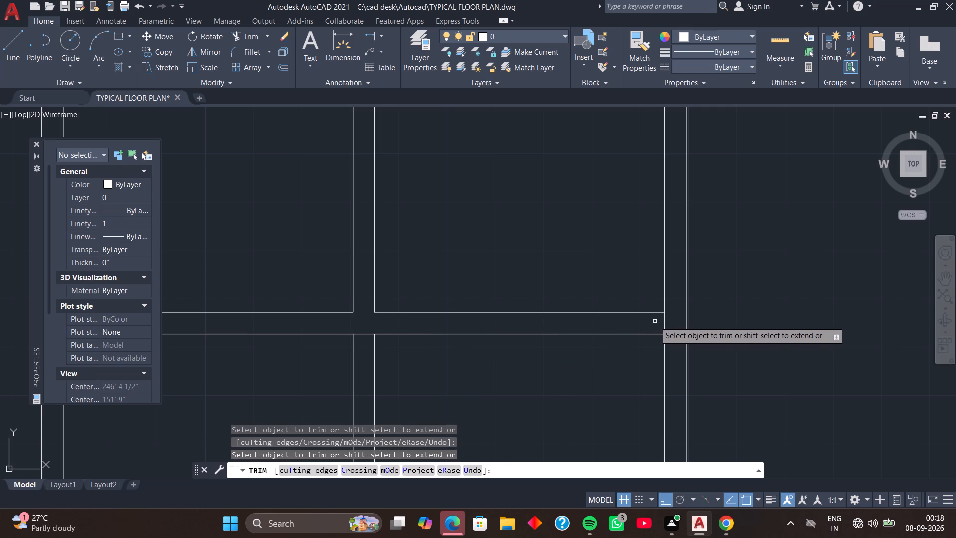
click(664, 323)
scroll(612, 329, down, 2)
middle_drag(556, 366, 627, 355)
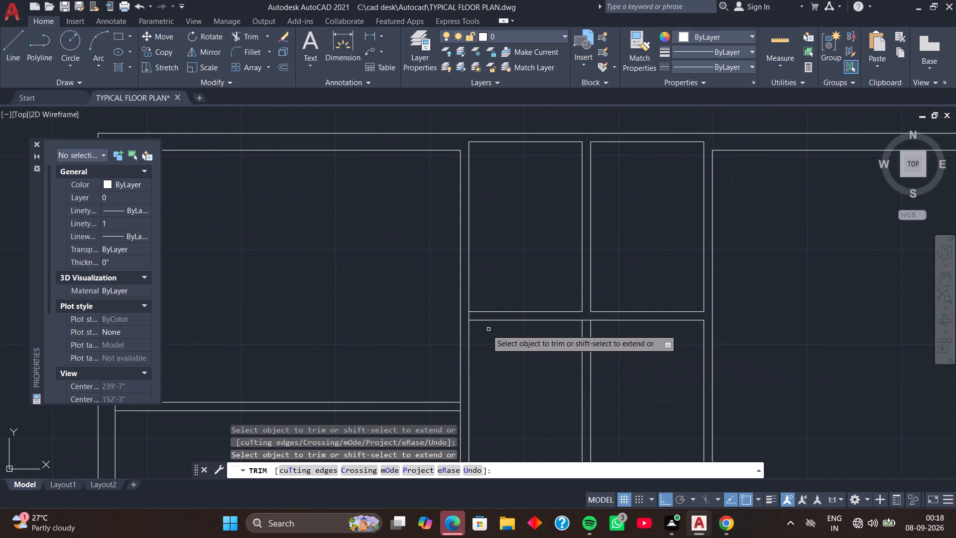
click(471, 316)
scroll(470, 316, up, 1)
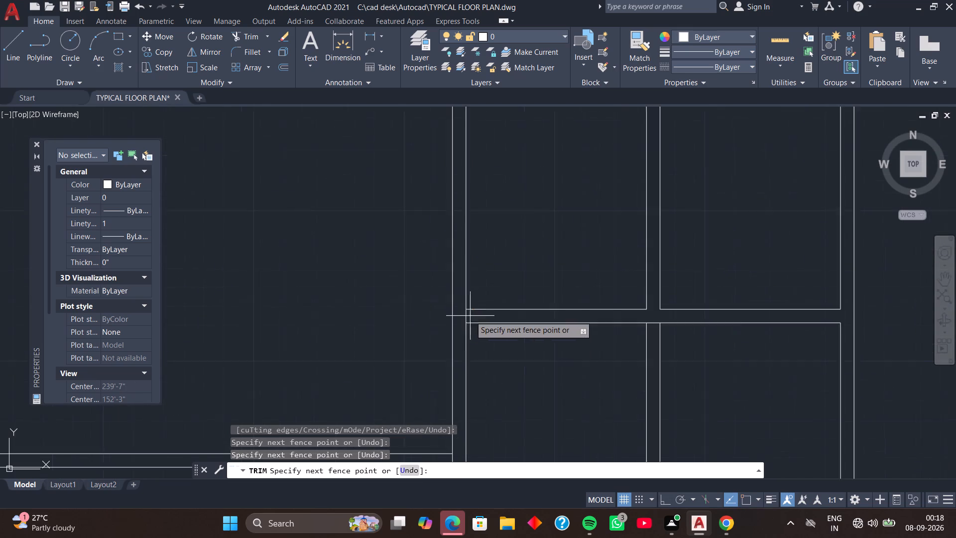
scroll(470, 315, up, 2)
click(454, 318)
Trim the vertical wall lines at both ends of the cross partition in the large room at the plan's left.
scroll(451, 318, down, 2)
middle_drag(447, 342, 460, 233)
scroll(473, 334, up, 1)
middle_drag(473, 334, 479, 257)
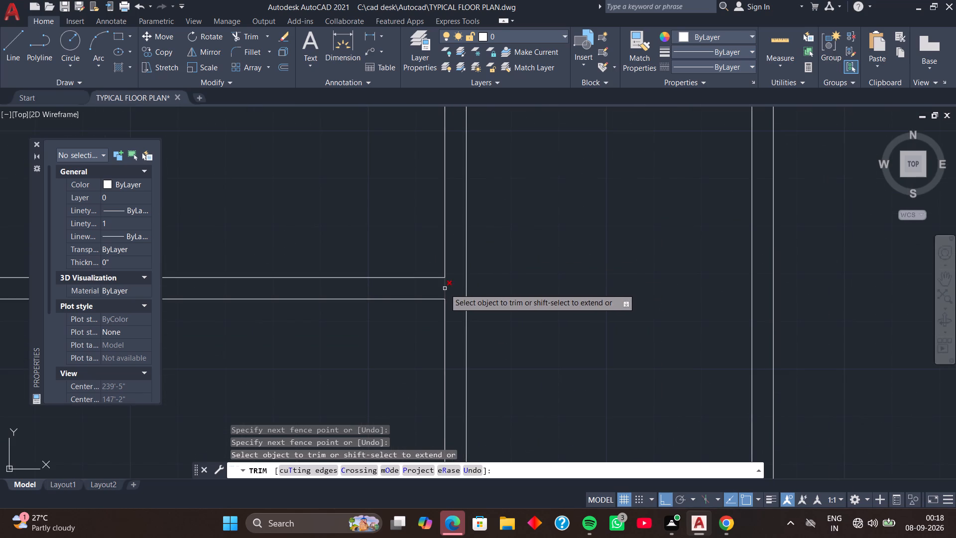
click(445, 288)
scroll(377, 299, down, 3)
middle_drag(312, 336, 439, 318)
scroll(309, 275, up, 3)
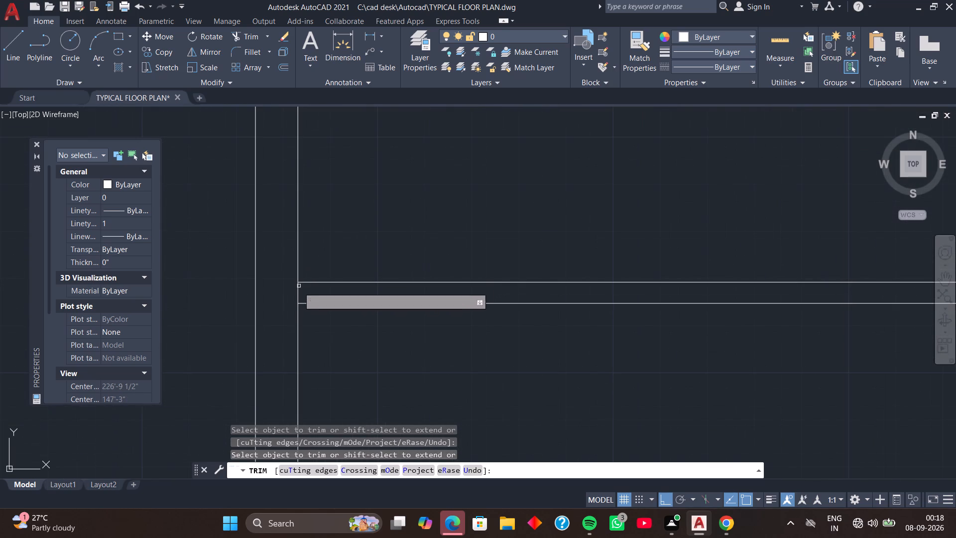
click(296, 292)
scroll(358, 300, down, 3)
scroll(405, 329, down, 2)
middle_drag(417, 343, 302, 316)
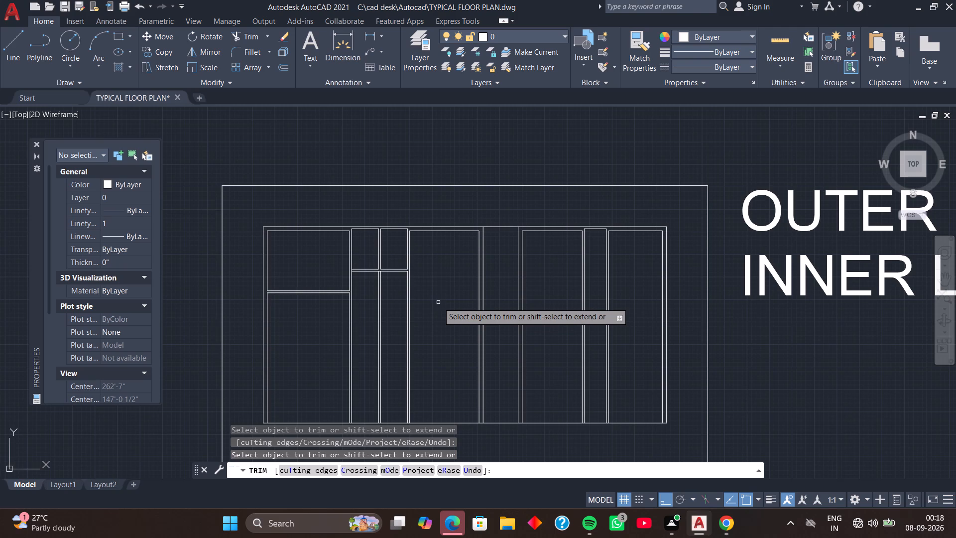
key(space)
Offset a 4.5" thick cross partition in the room right of the narrow rooms, its upper face 11'1.5" below the top inner wall line.
scroll(428, 240, up, 2)
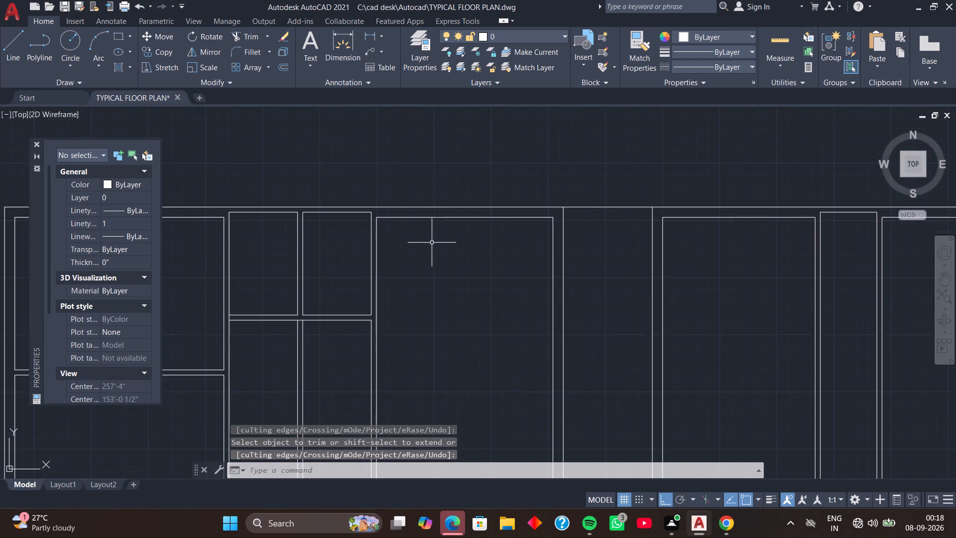
middle_drag(432, 240, 351, 283)
text(O)
key(space)
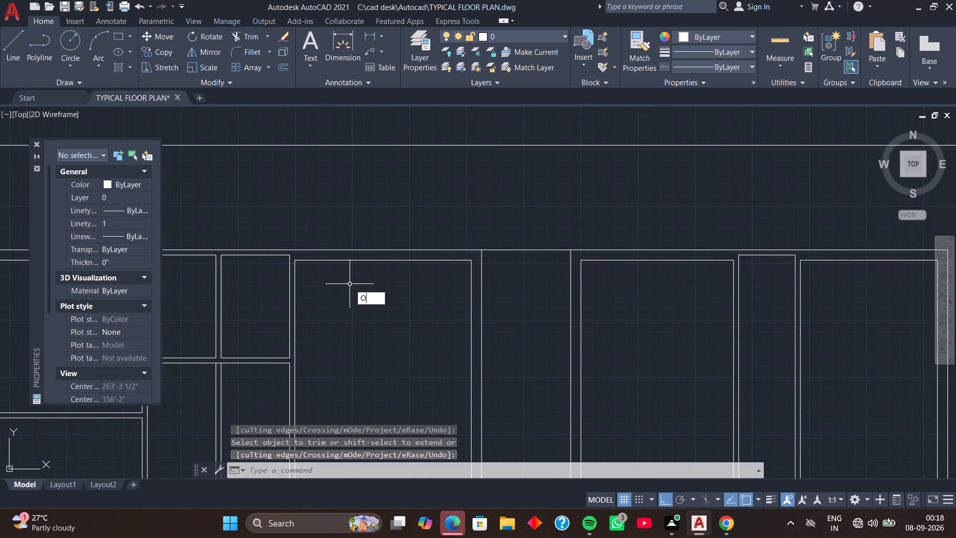
key(space)
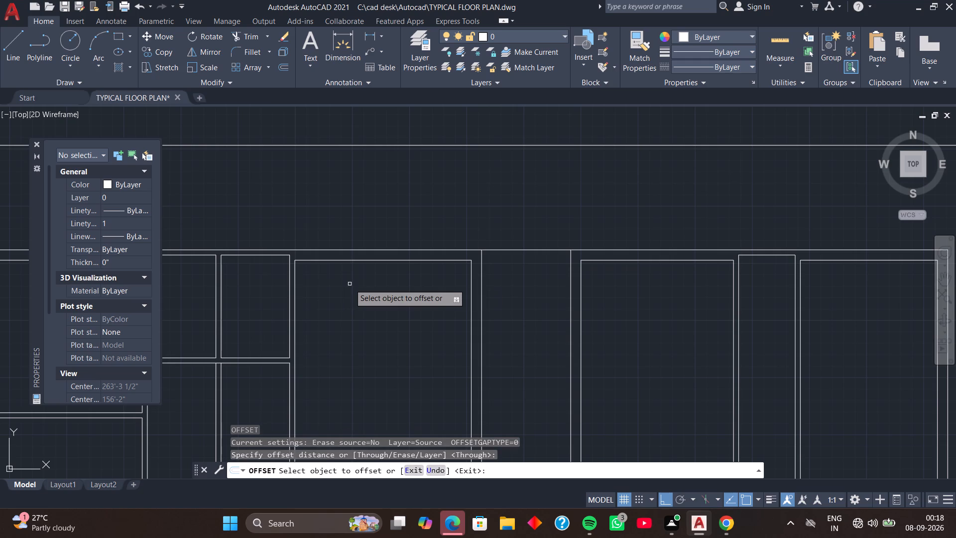
click(360, 260)
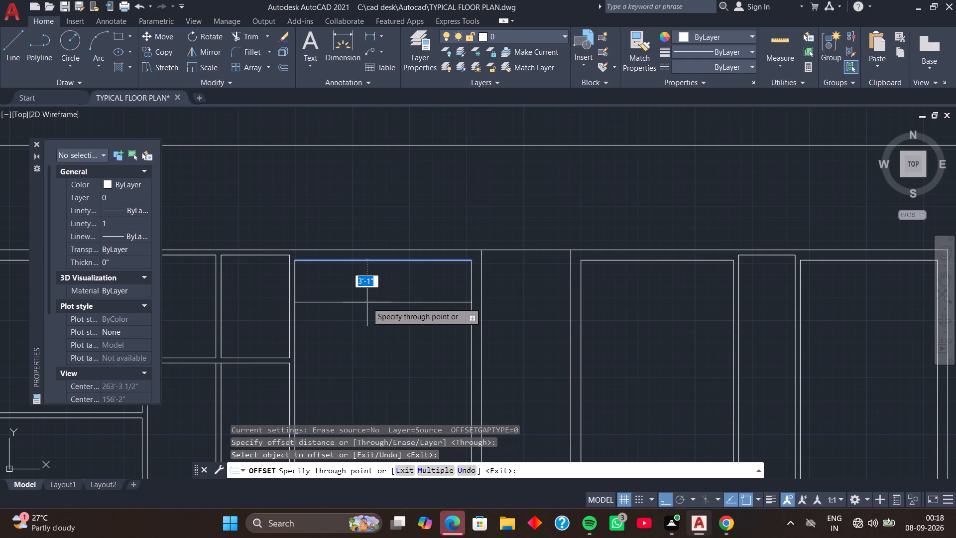
text(11')
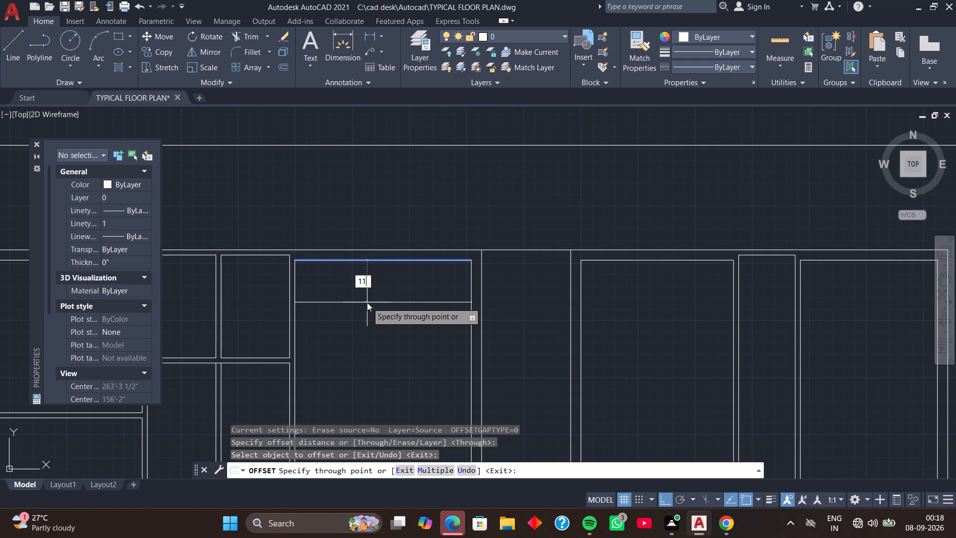
text(1.5)
key(Return)
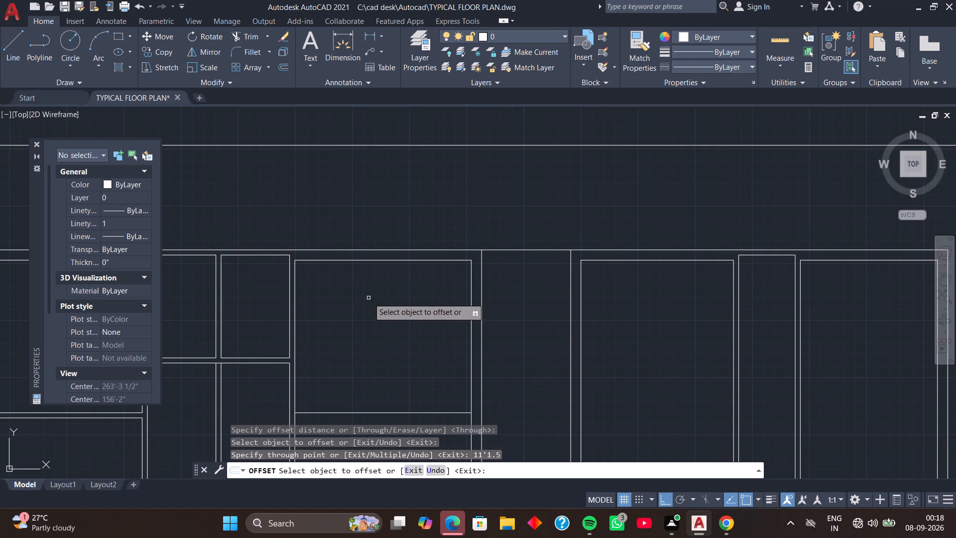
scroll(368, 298, down, 1)
middle_drag(375, 332, 368, 238)
middle_drag(373, 274, 371, 251)
scroll(371, 252, up, 1)
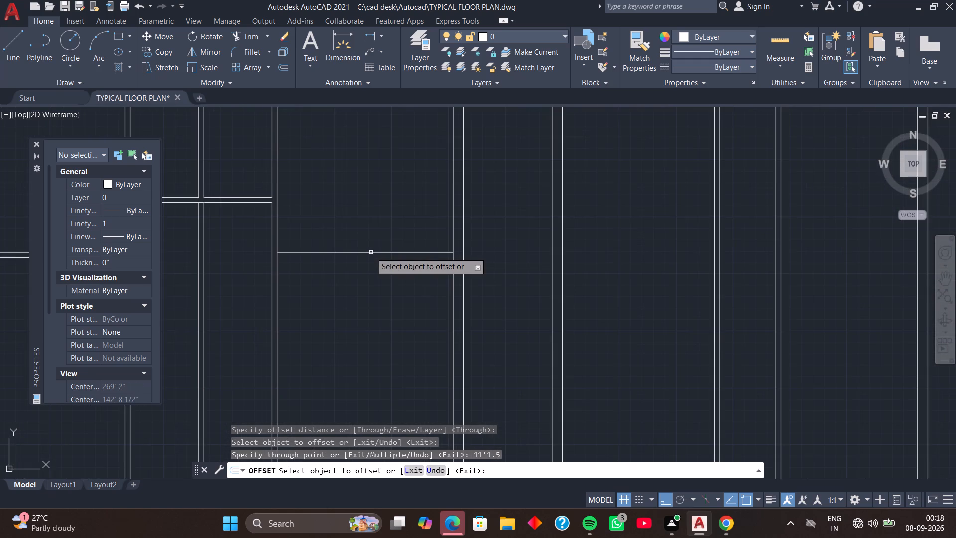
click(371, 252)
text(4.5)
key(Return)
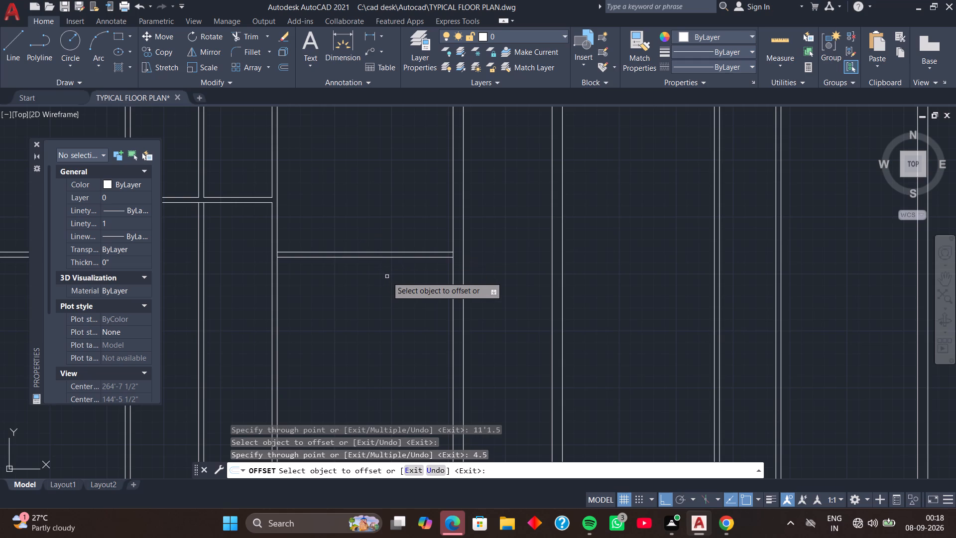
key(space)
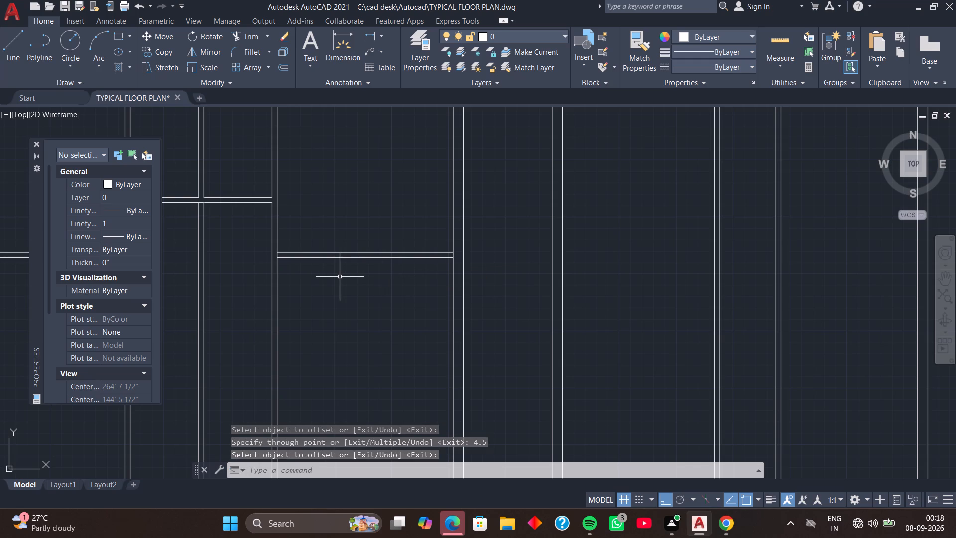
Trim the vertical wall lines at both ends of the new cross partition to open its junctions.
middle_drag(315, 274, 336, 270)
scroll(315, 263, up, 2)
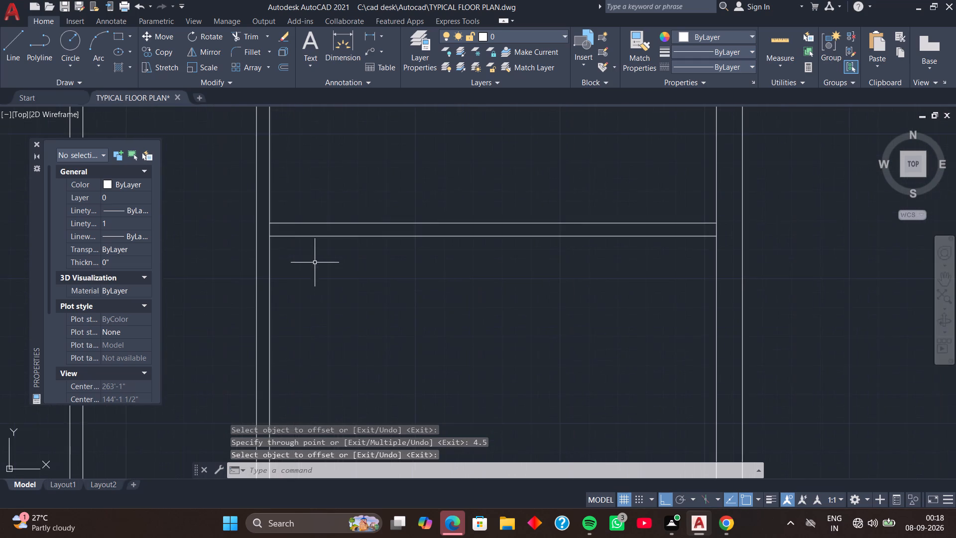
middle_drag(309, 253, 350, 267)
text(TR)
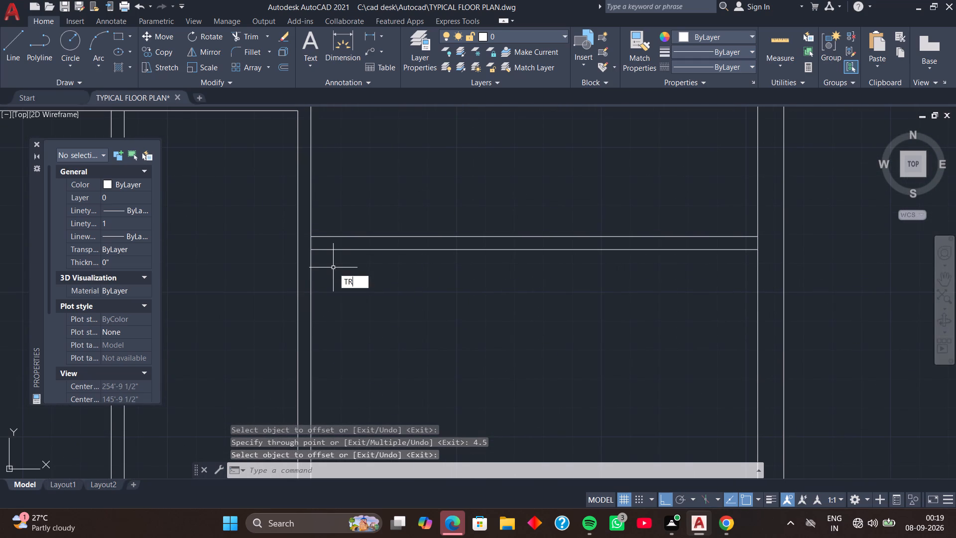
key(space)
click(312, 243)
scroll(363, 264, down, 1)
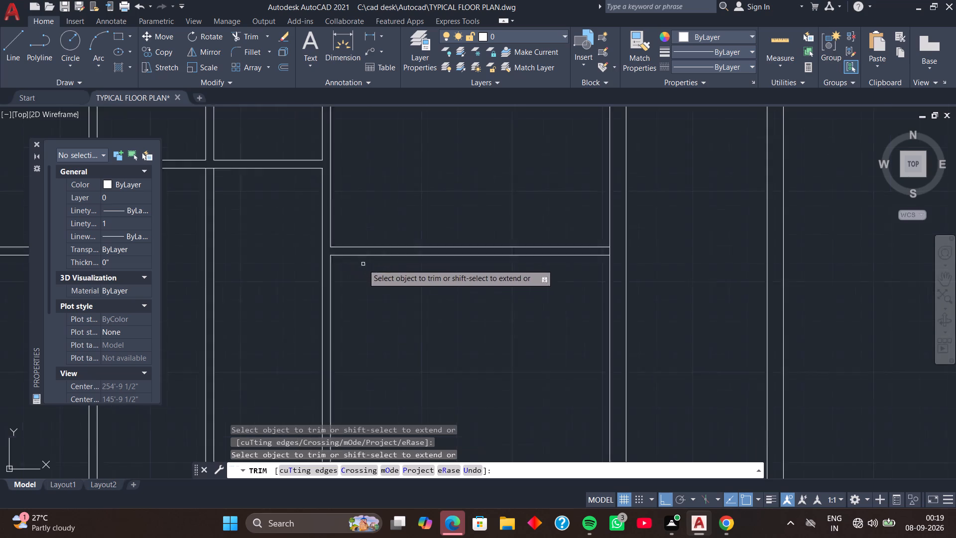
scroll(363, 264, down, 1)
middle_drag(379, 294, 357, 282)
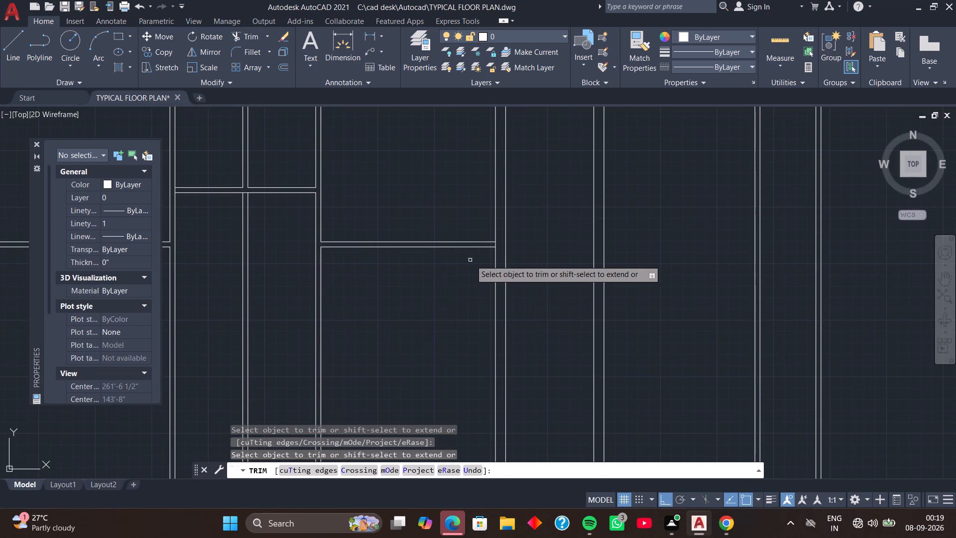
scroll(473, 257, up, 2)
middle_drag(474, 258, 448, 286)
click(497, 251)
key(space)
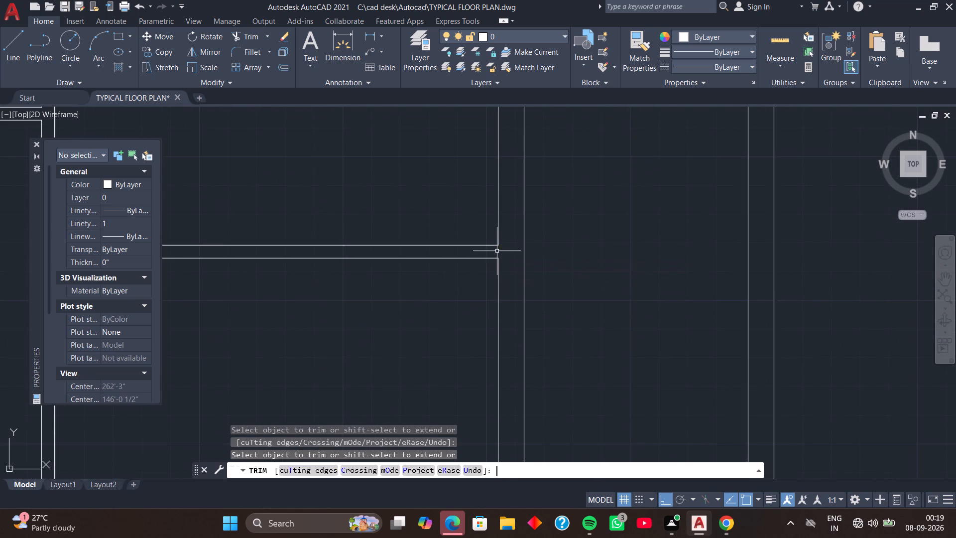
Offset a 9" thick vertical wall below the cross partition, its near face 5'6" left of the room's right wall line.
scroll(479, 272, down, 2)
middle_drag(466, 300, 474, 275)
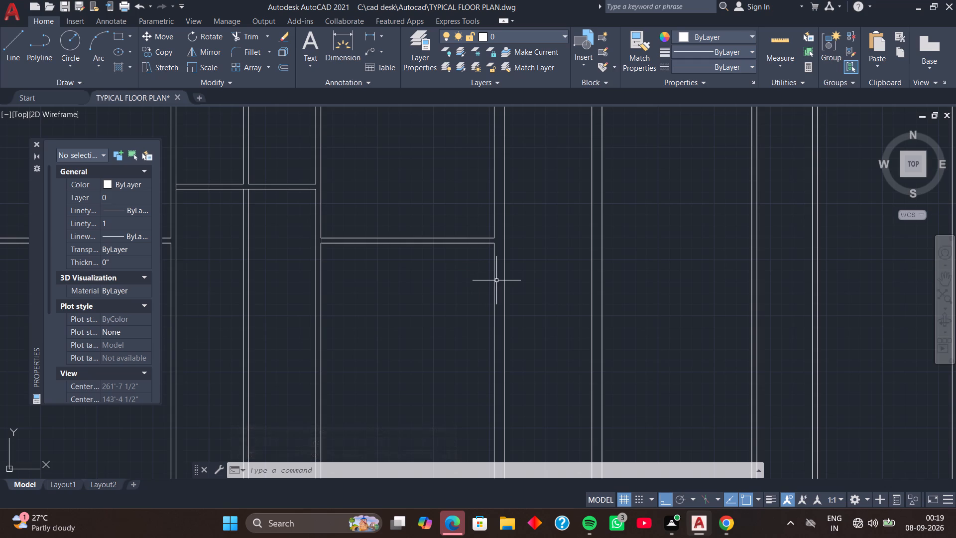
text(O)
key(space)
key(space)
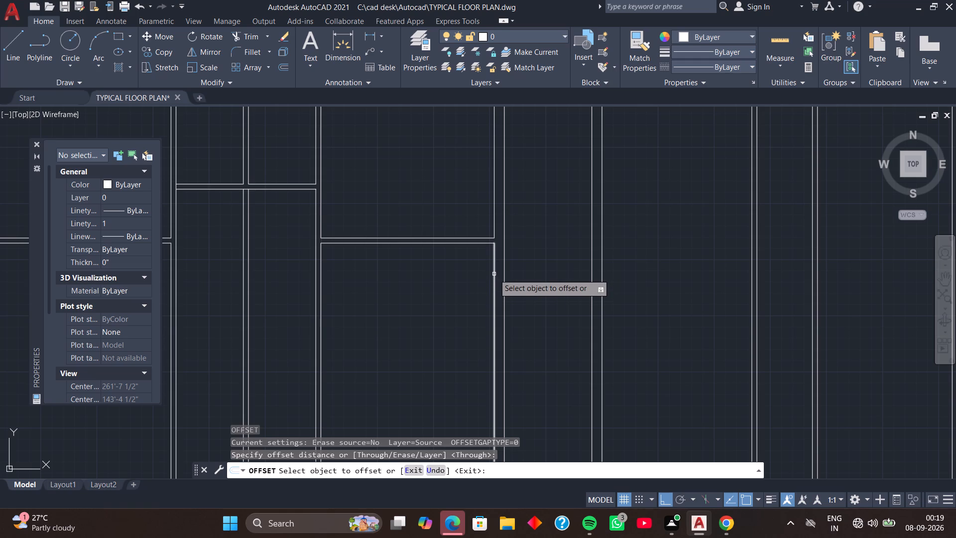
click(494, 274)
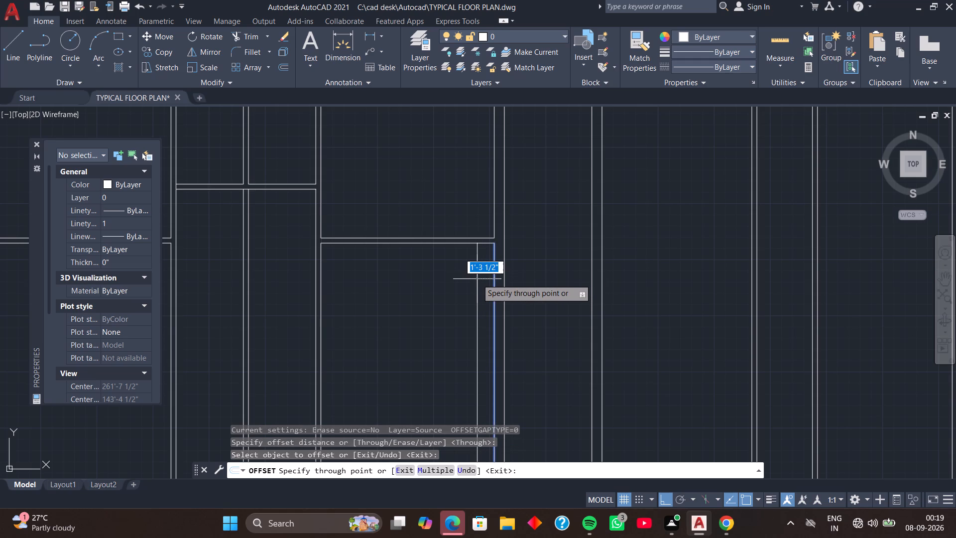
text(5'6)
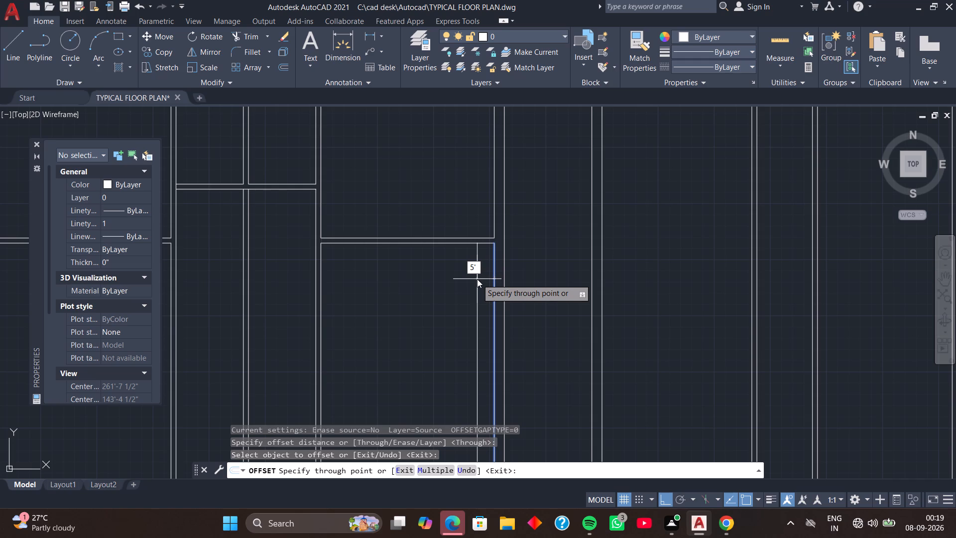
key(Return)
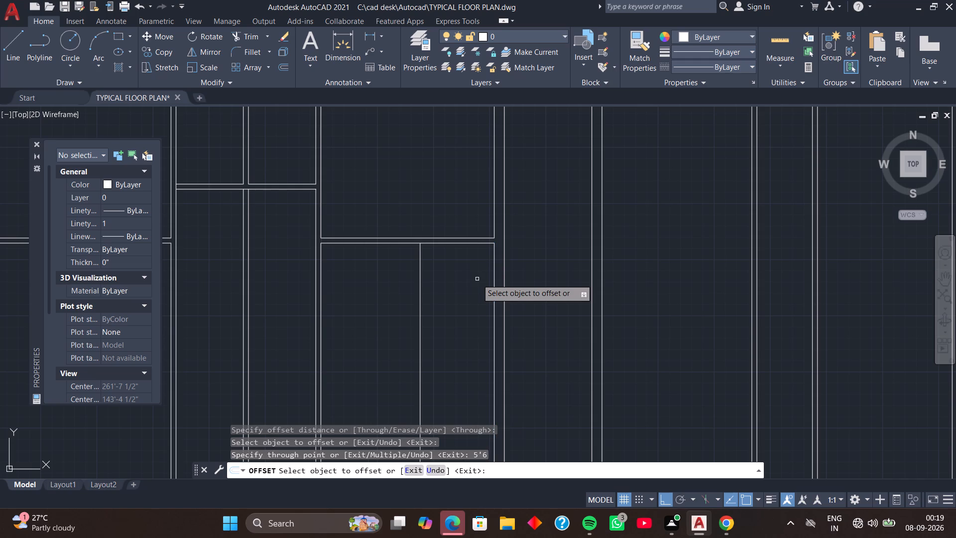
click(420, 279)
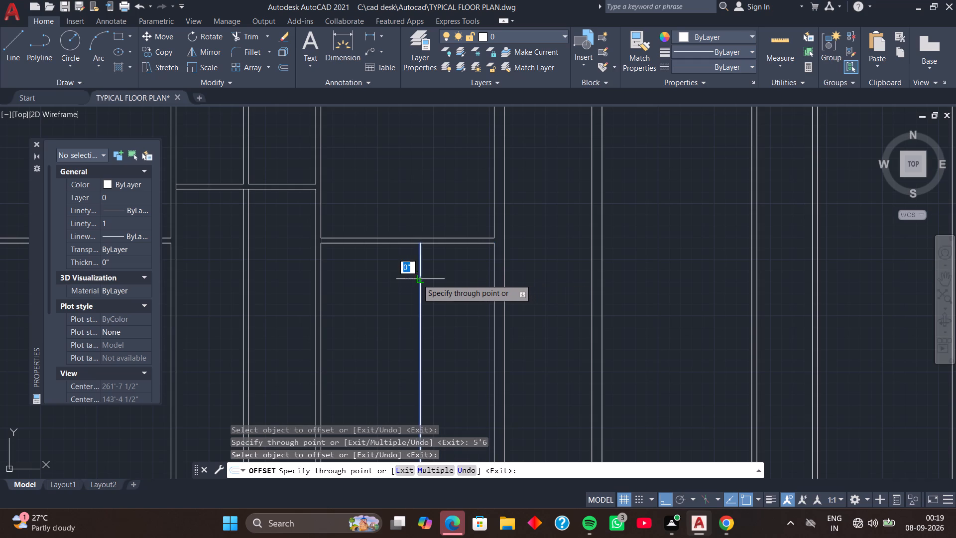
key(9)
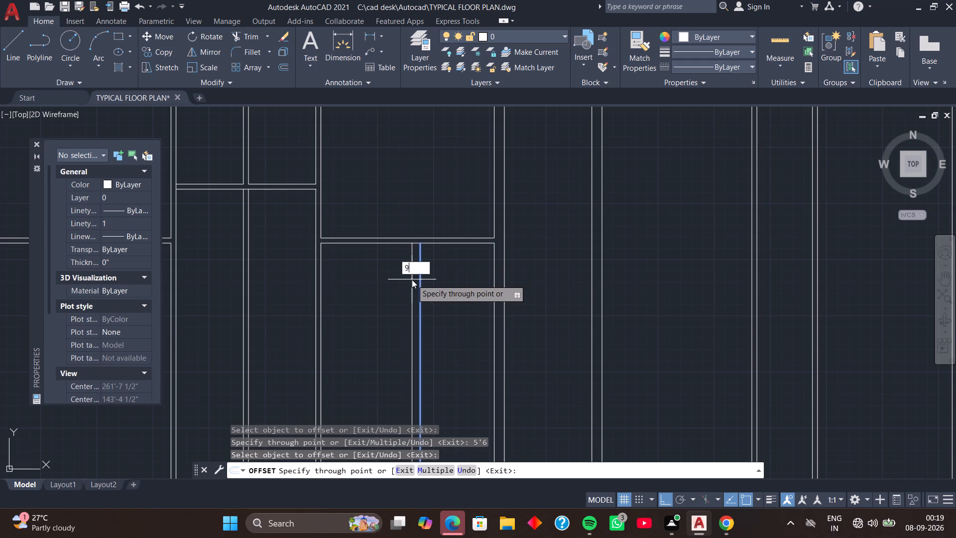
key(Return)
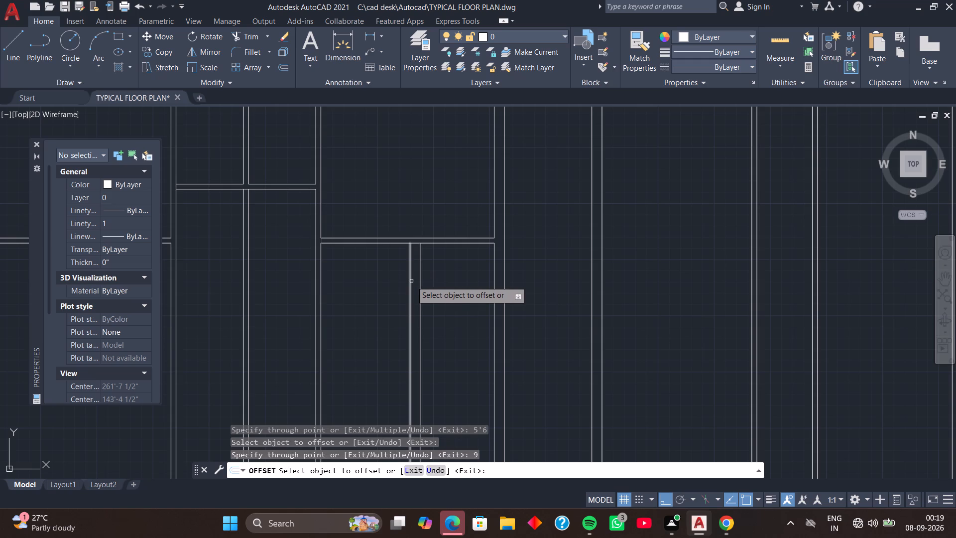
Offset a 4.5" thick vertical partition, its near face 4'6" left of the new 9" wall.
click(410, 281)
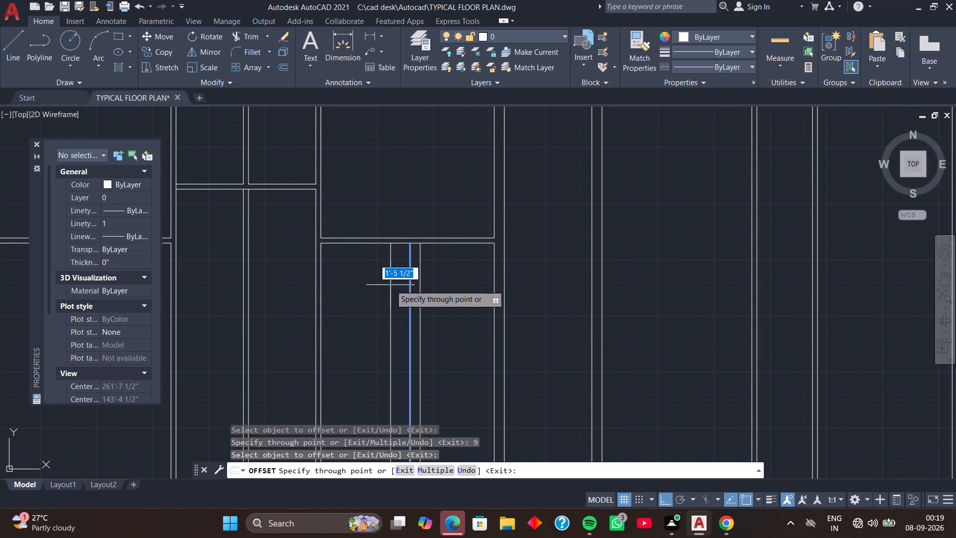
text(4'6)
key(Return)
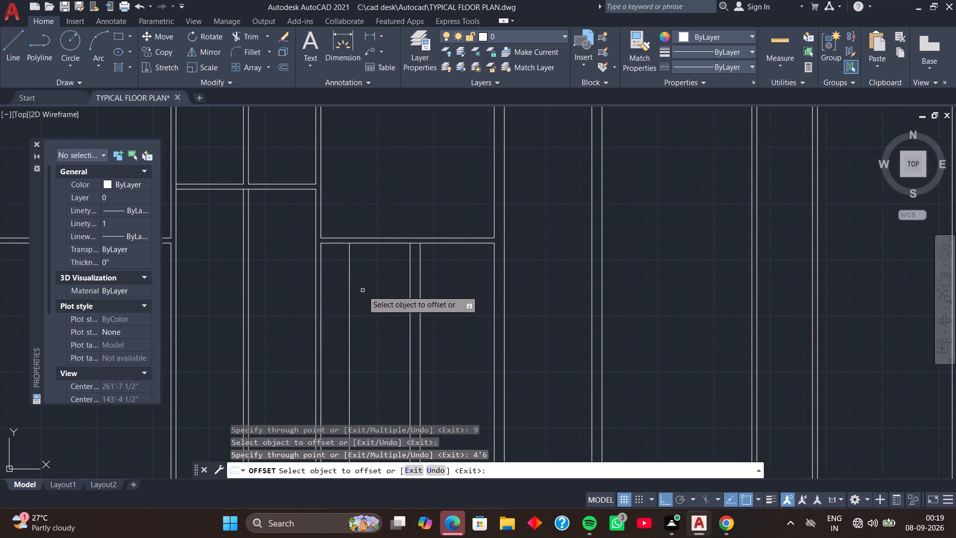
click(350, 294)
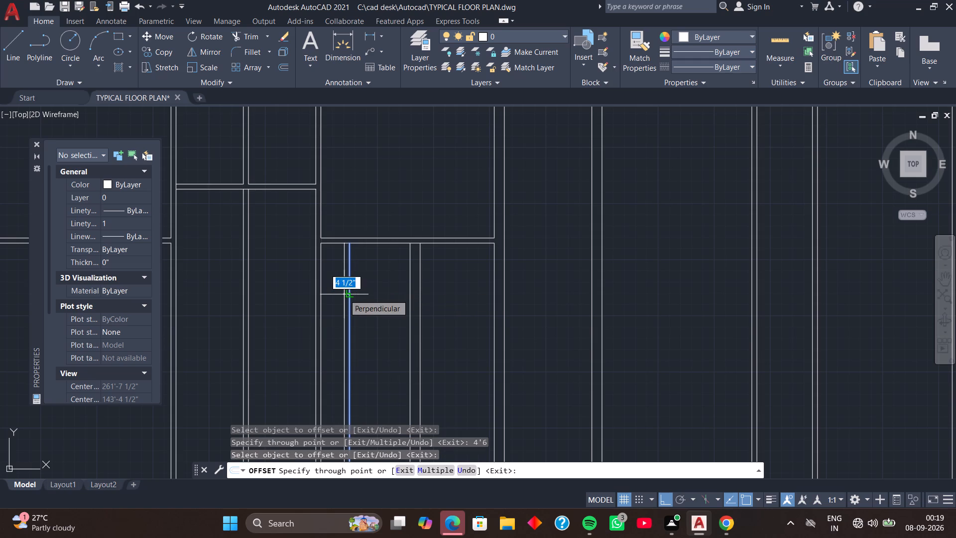
text(4.5)
key(Return)
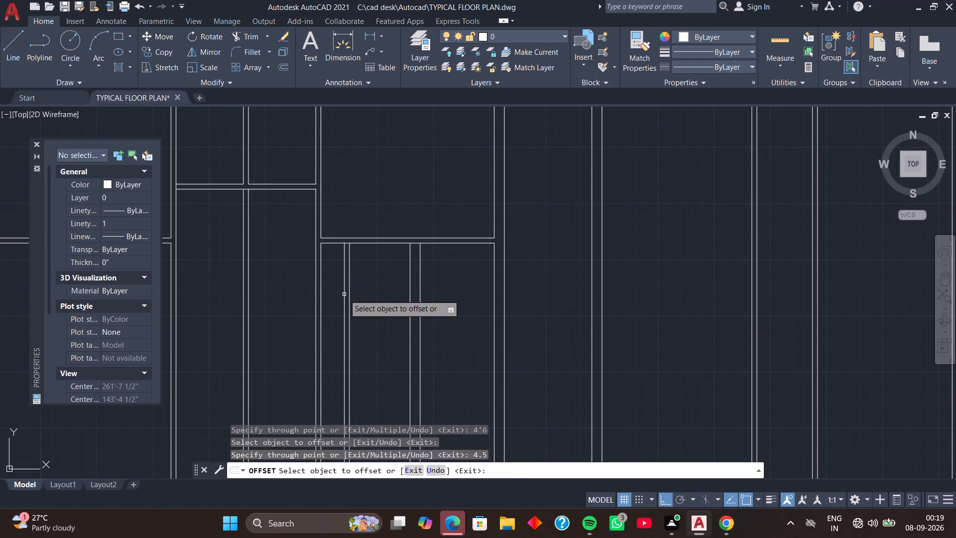
scroll(369, 273, up, 3)
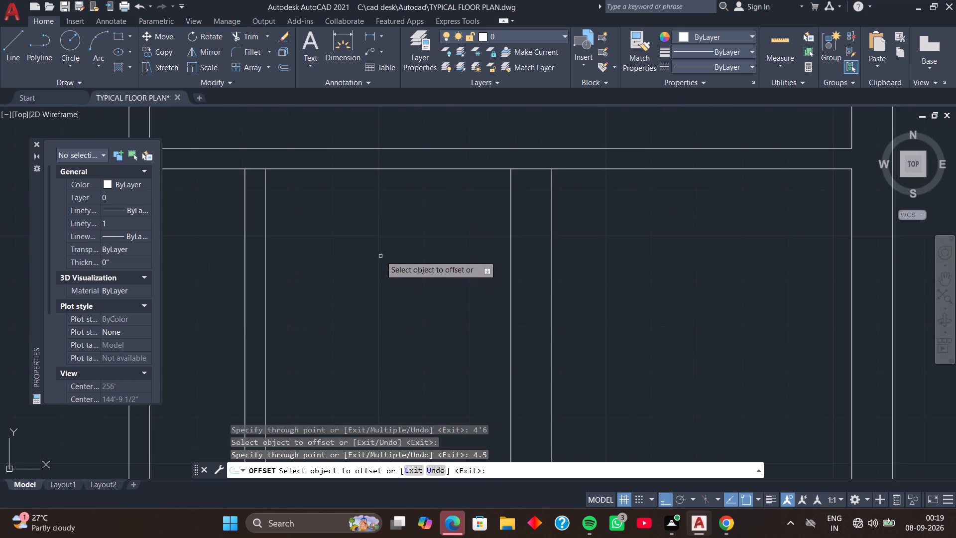
middle_drag(376, 242, 398, 327)
scroll(402, 327, down, 2)
key(space)
Trim the cross partition's lower face where the new 4.5" partition and 9" wall meet it.
text(T)
text(R)
key(space)
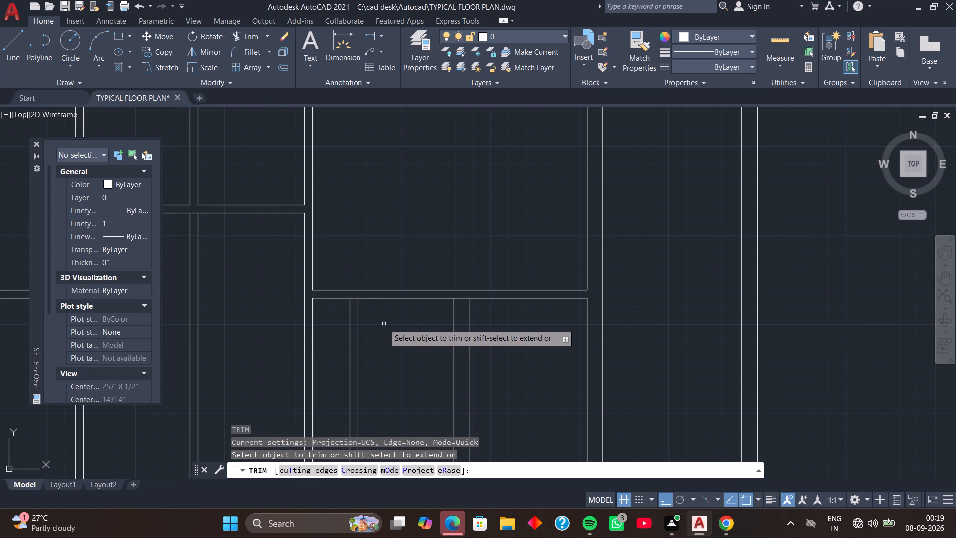
middle_drag(388, 322, 418, 343)
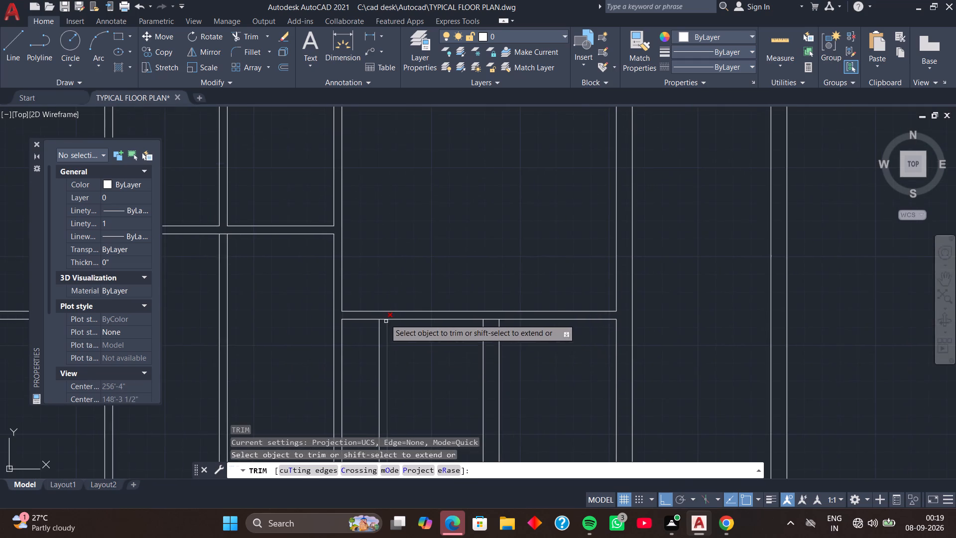
scroll(383, 316, up, 3)
click(381, 331)
scroll(434, 311, down, 2)
middle_drag(470, 342, 410, 346)
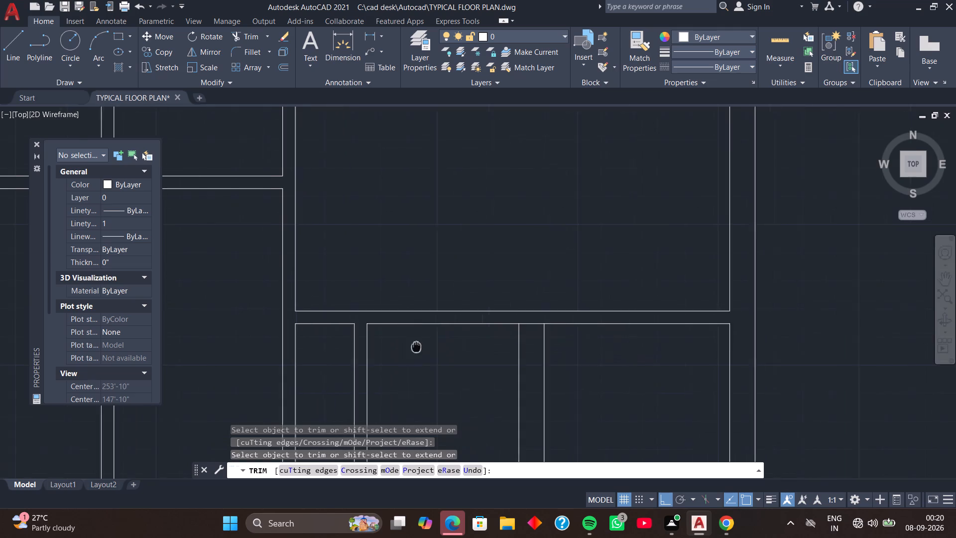
middle_drag(410, 346, 395, 347)
click(505, 325)
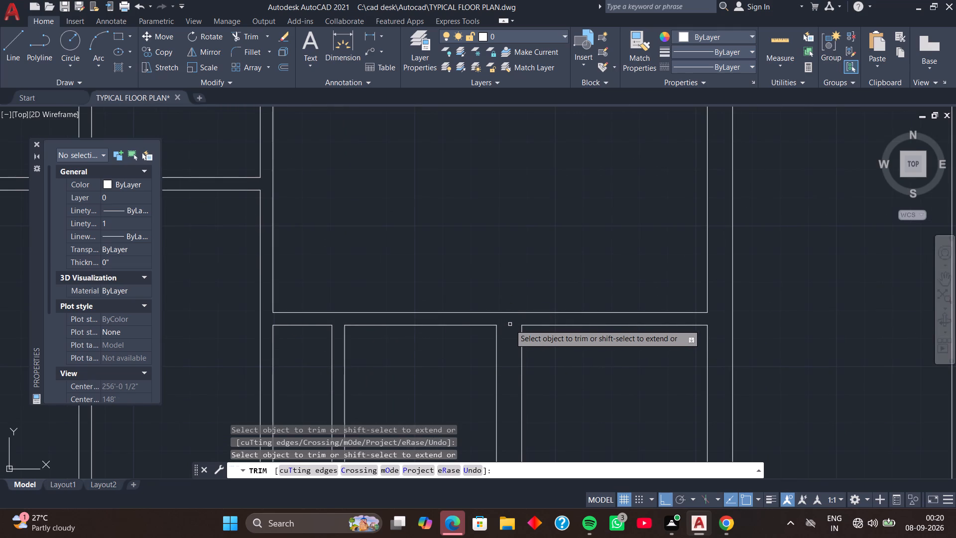
scroll(578, 344, down, 1)
middle_drag(572, 357, 522, 305)
key(space)
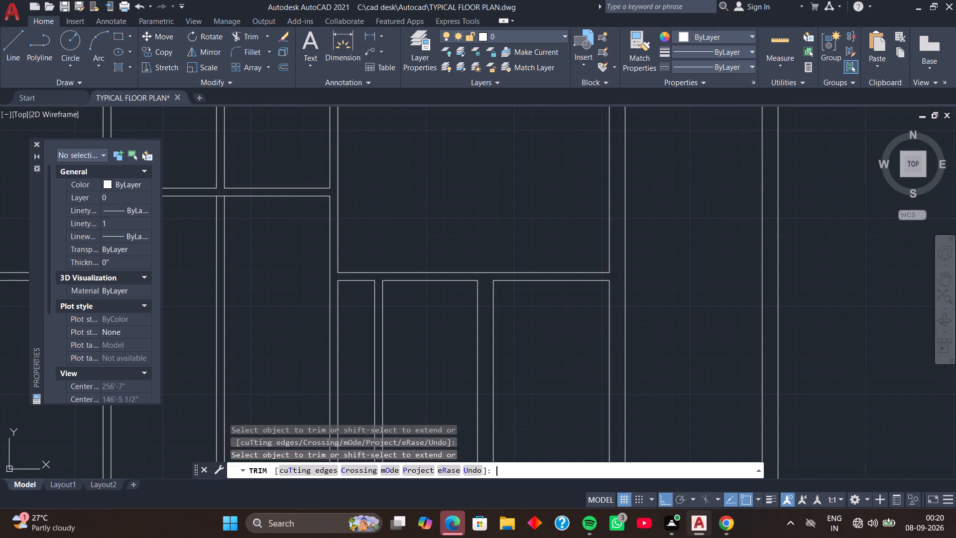
Move the cross partition's lower face segment, right of the new 9" wall, by 4.5" down into the room.
click(534, 280)
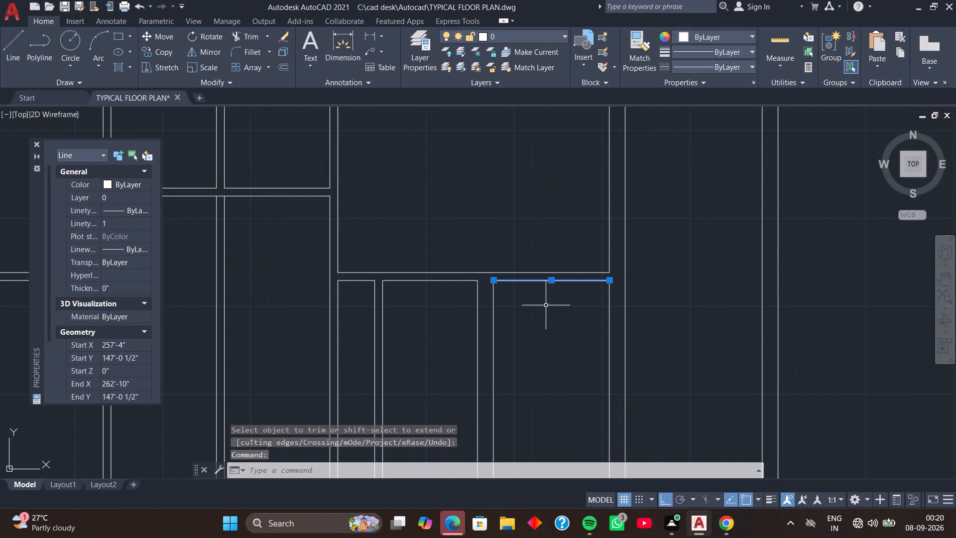
text(M)
key(space)
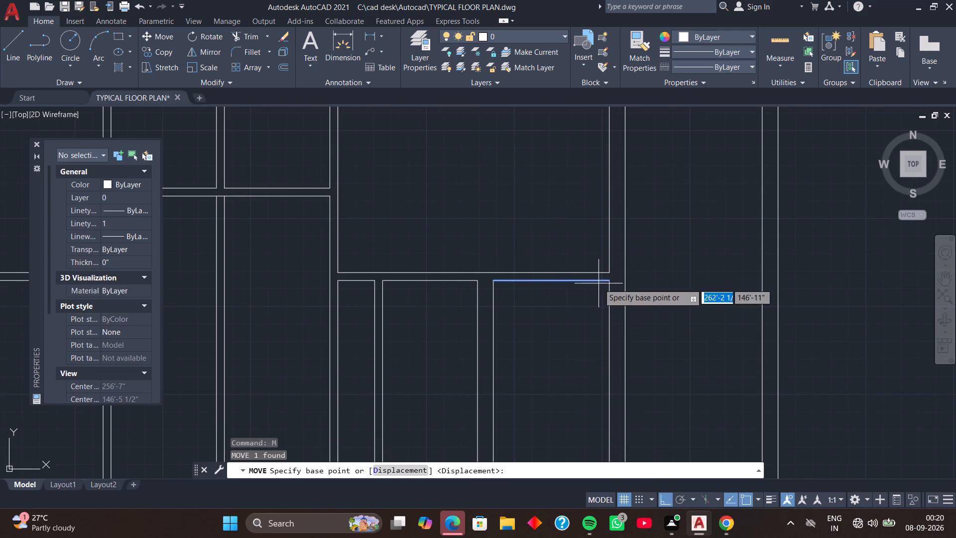
click(611, 279)
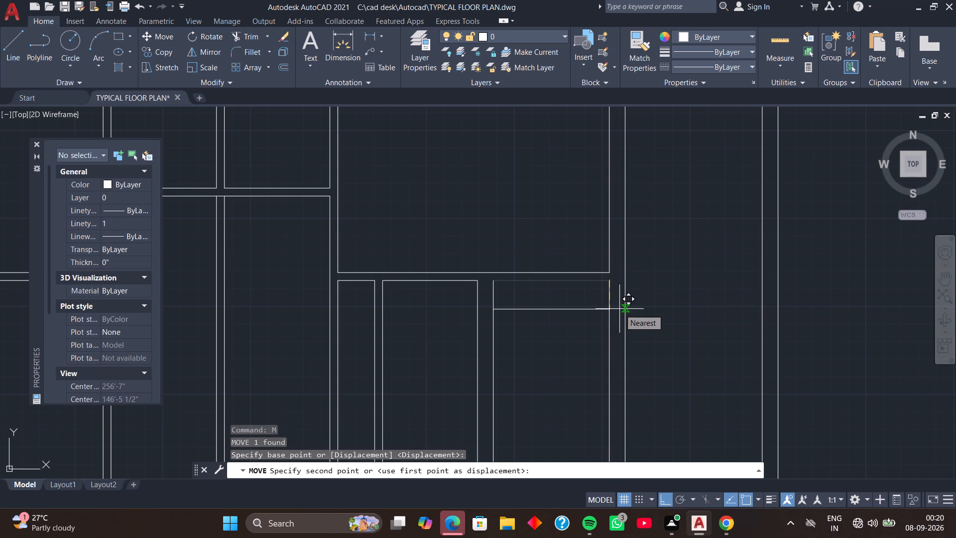
text(4.5)
key(Return)
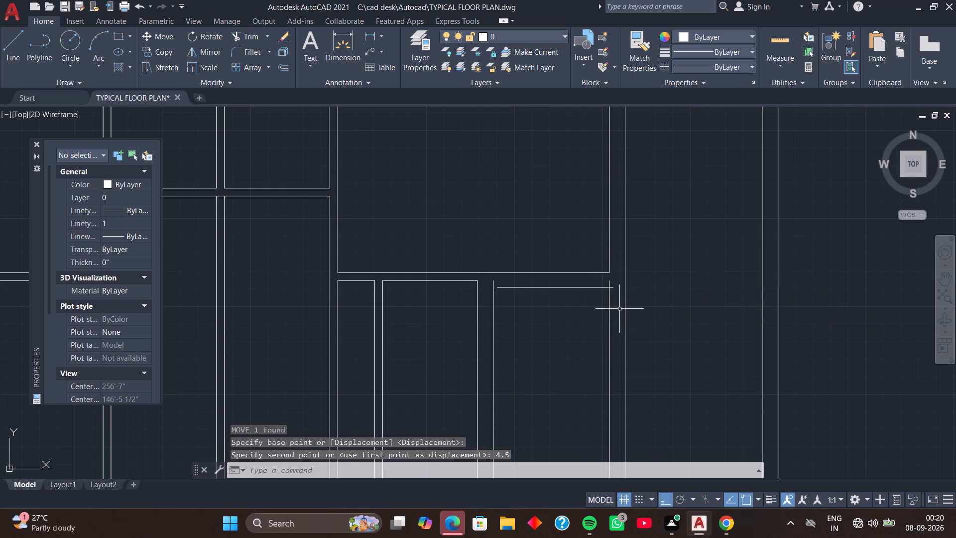
Move the lowered segment sideways so its left end meets the right face of the 9" wall.
click(575, 288)
scroll(534, 305, up, 2)
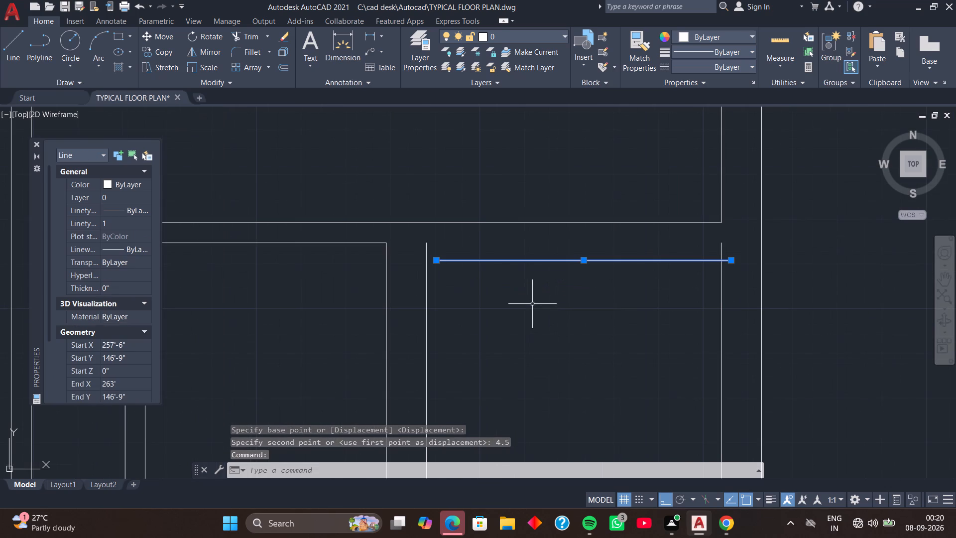
text(M)
key(space)
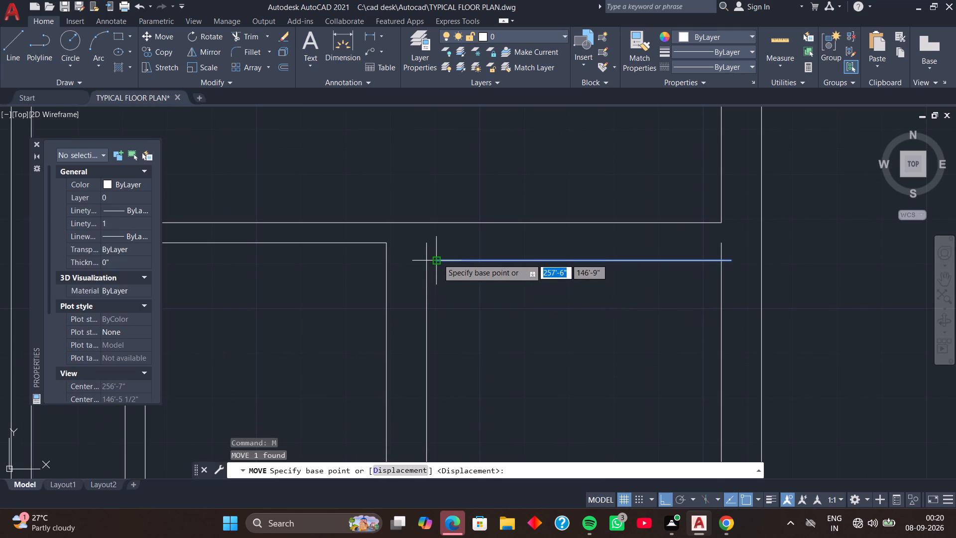
click(438, 259)
click(428, 259)
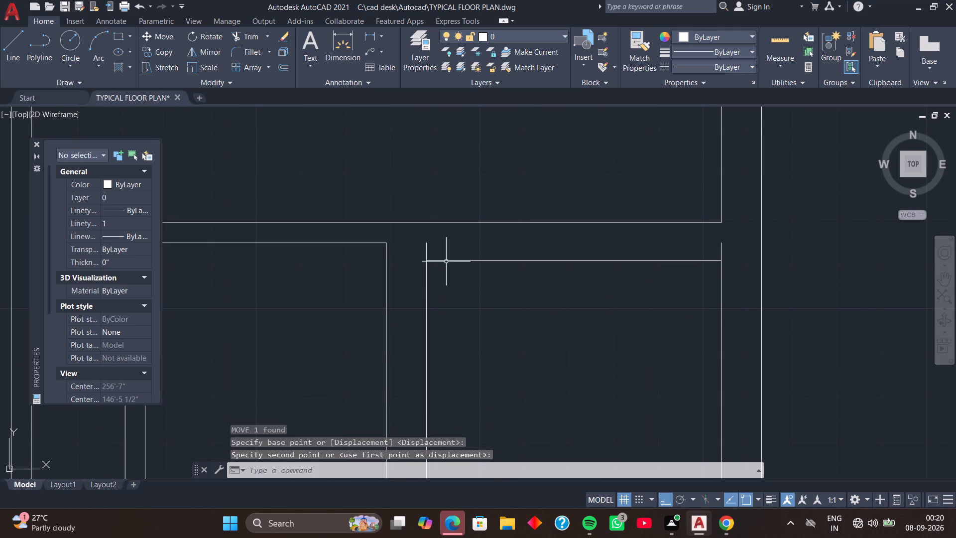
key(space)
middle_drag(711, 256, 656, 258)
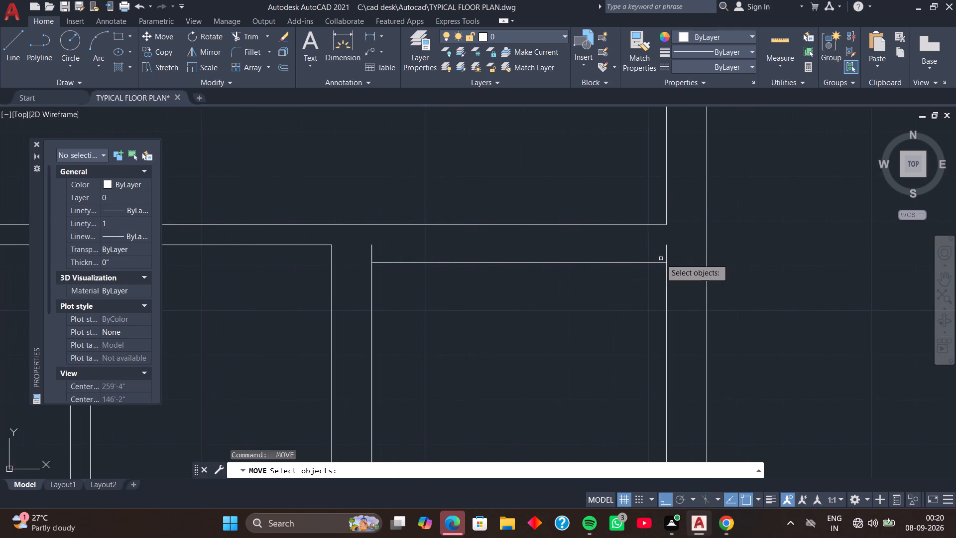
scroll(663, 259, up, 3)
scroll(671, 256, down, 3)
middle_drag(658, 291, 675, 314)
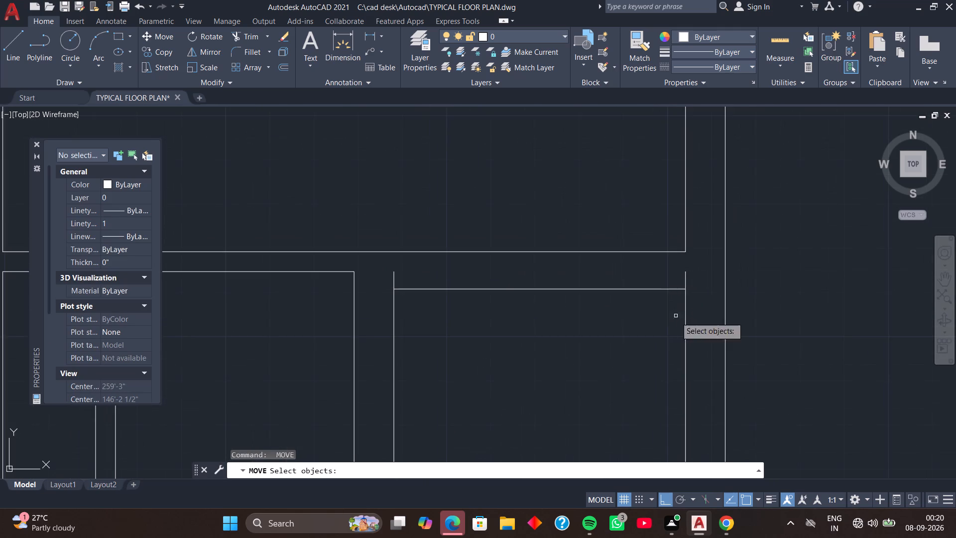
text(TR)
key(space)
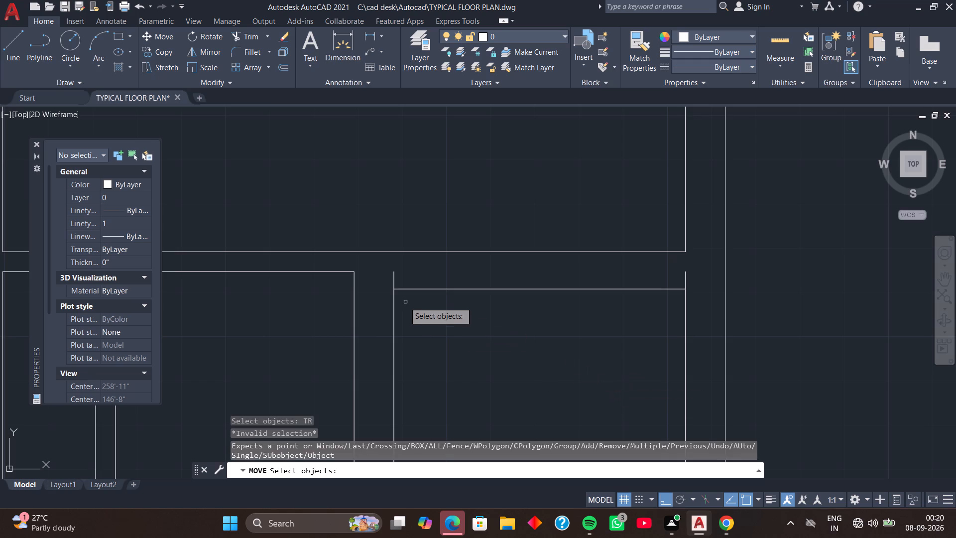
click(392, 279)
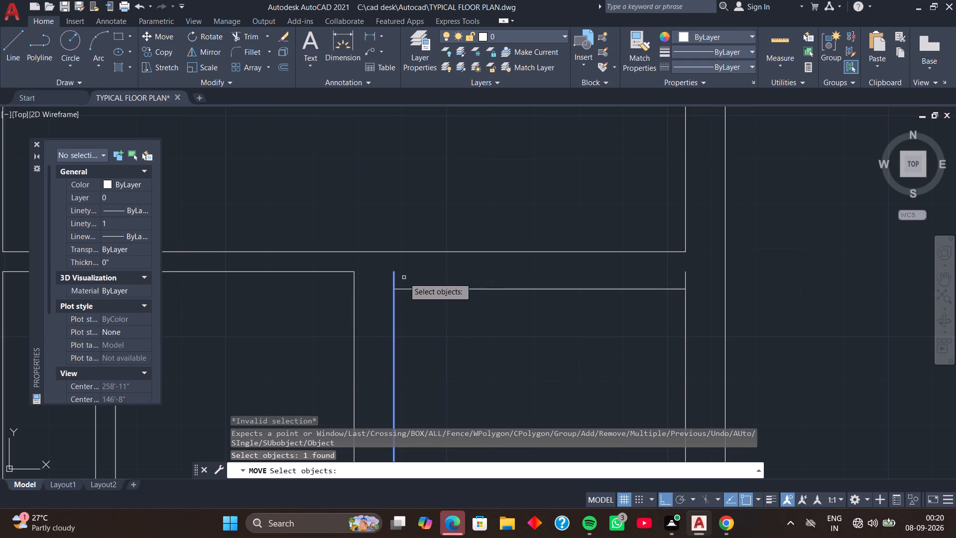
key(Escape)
Trim the vertical wall stubs projecting above both ends of the lowered segment.
text(TR)
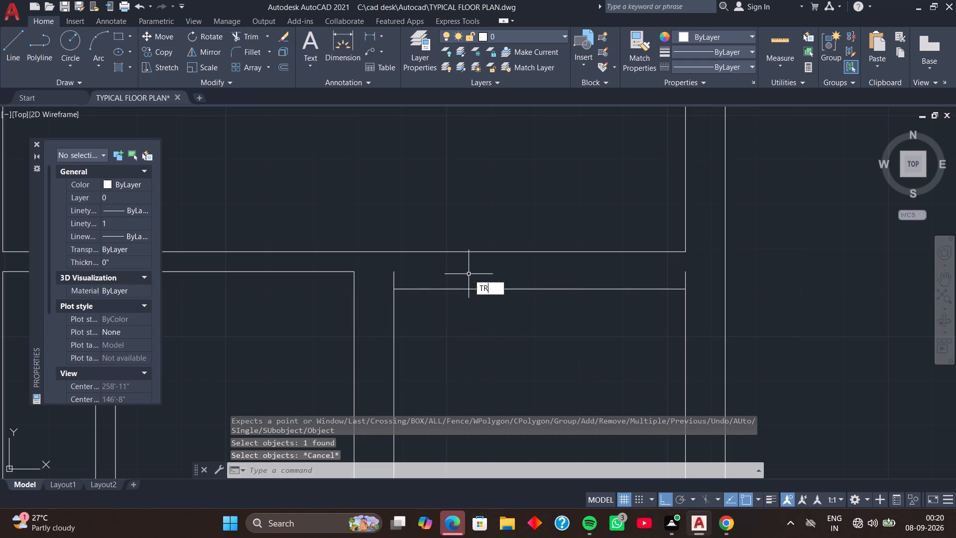
key(space)
click(395, 276)
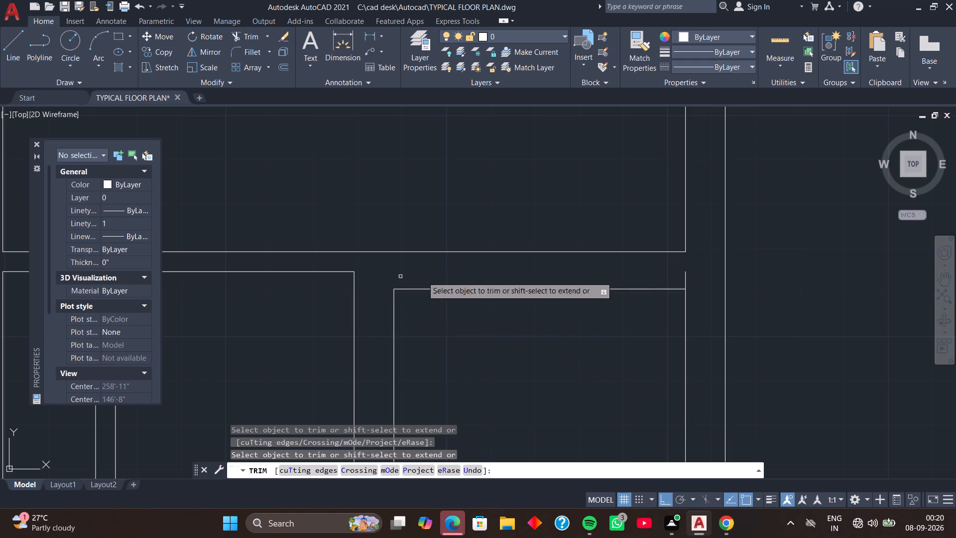
click(684, 276)
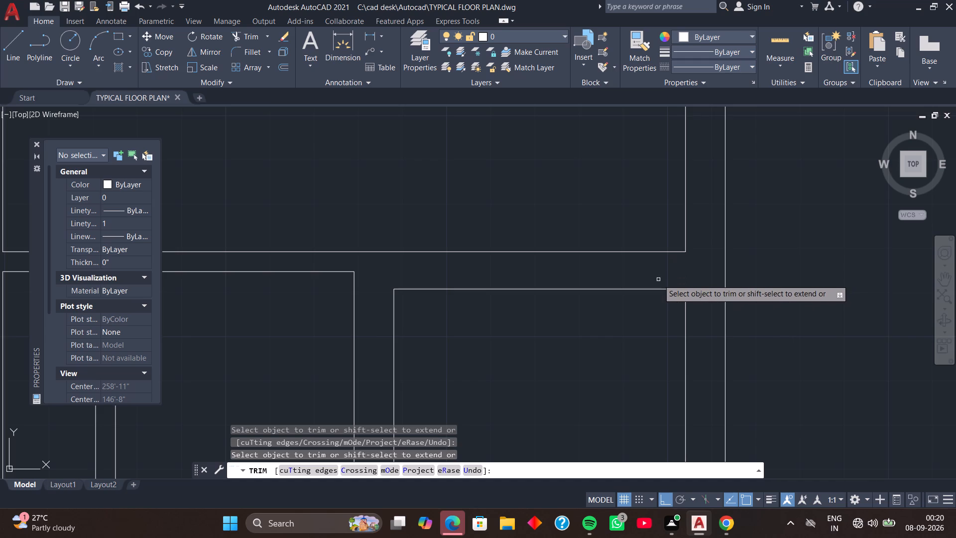
key(space)
Extend the top line of the narrow space beside the 4.5" partition left to the far face of the adjoining partition.
scroll(652, 289, down, 4)
middle_drag(645, 334, 630, 319)
middle_drag(583, 319, 598, 319)
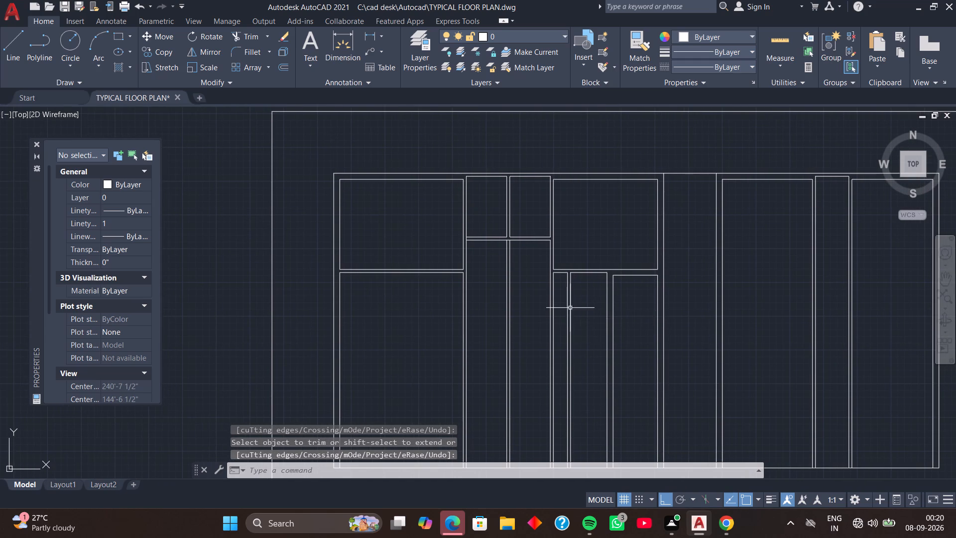
scroll(540, 332, up, 3)
middle_drag(527, 242, 512, 399)
middle_drag(517, 313, 444, 371)
scroll(466, 345, up, 1)
middle_drag(454, 331, 406, 359)
key(e)
text(X)
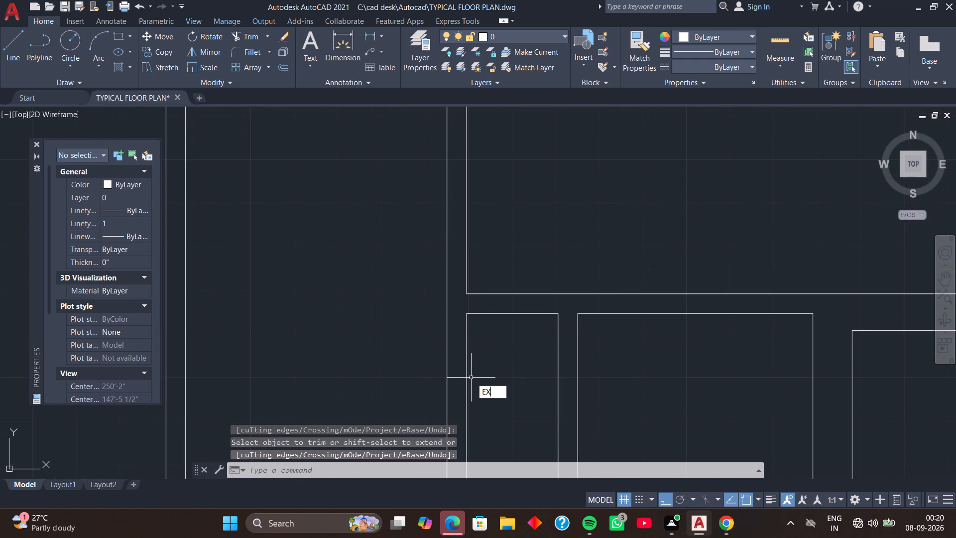
key(space)
click(479, 312)
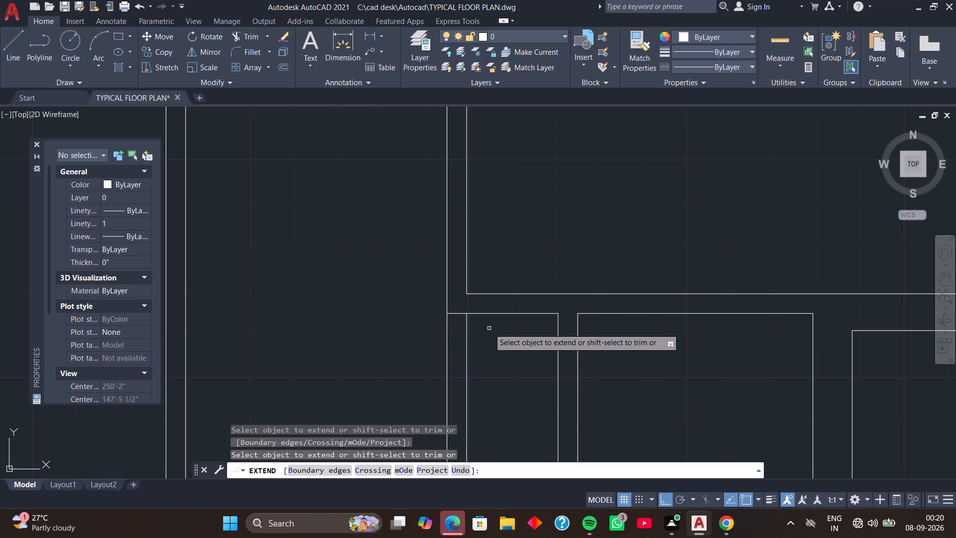
Trim away both faces of the vertical partition below the newly extended top line.
key(space)
scroll(496, 342, down, 2)
key(t)
text(R)
key(space)
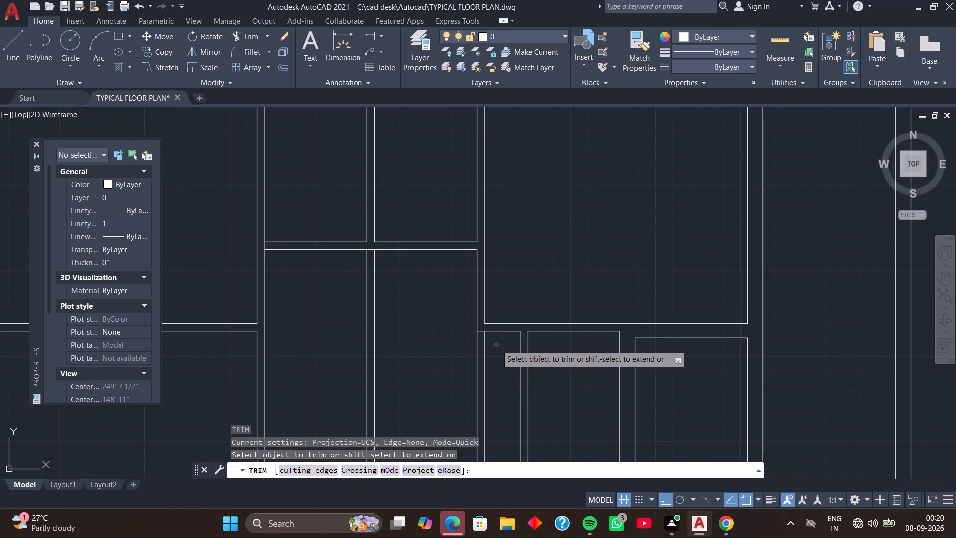
drag(496, 345, 470, 362)
scroll(488, 349, down, 1)
middle_drag(494, 362, 461, 329)
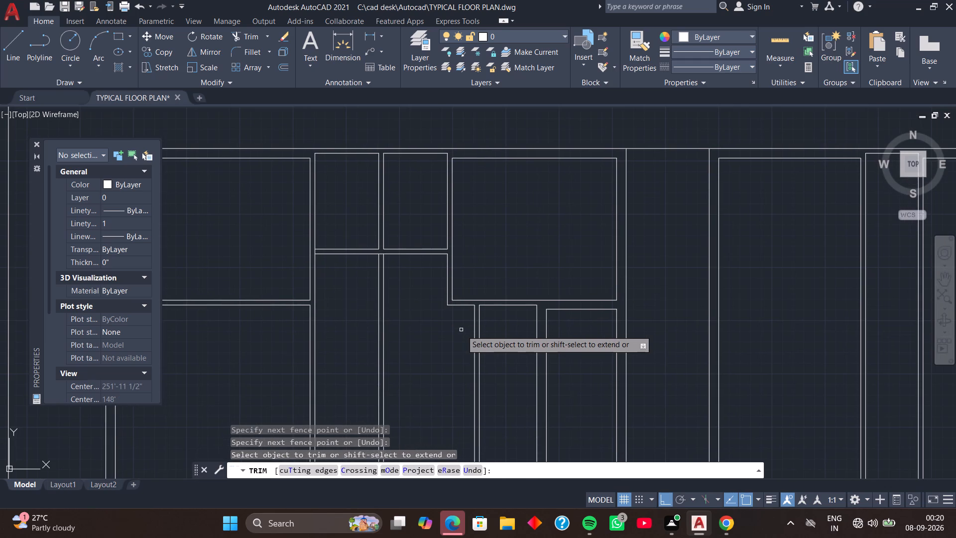
Offset the top line of the room right of the 9" wall downward by 5'9".
scroll(462, 330, down, 1)
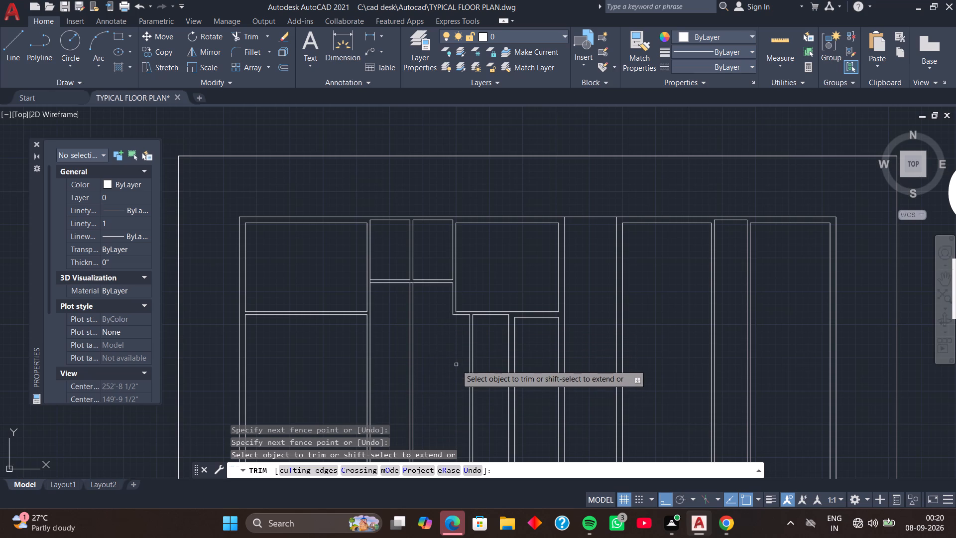
middle_drag(455, 364, 430, 362)
scroll(497, 337, up, 2)
middle_drag(511, 324, 489, 335)
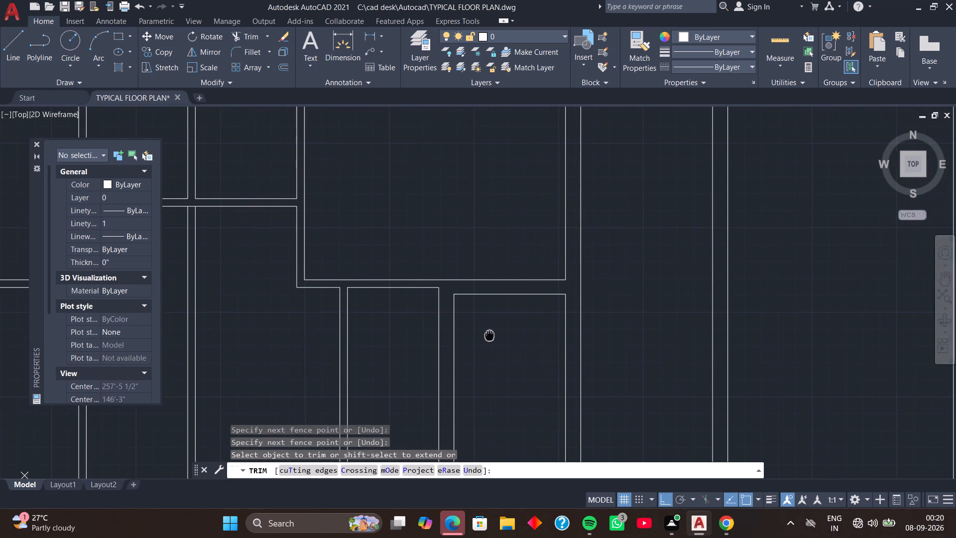
key(o)
key(Escape)
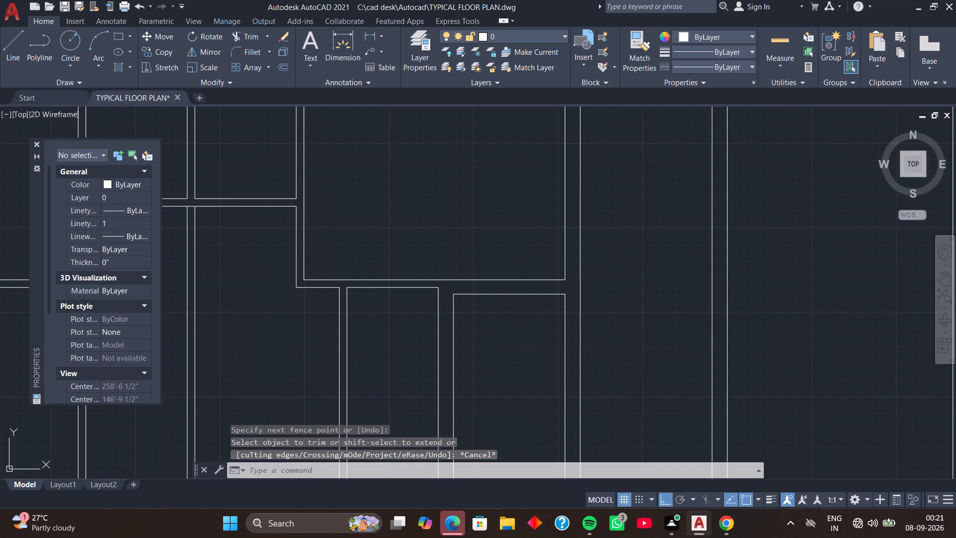
key(o)
key(space)
key(space)
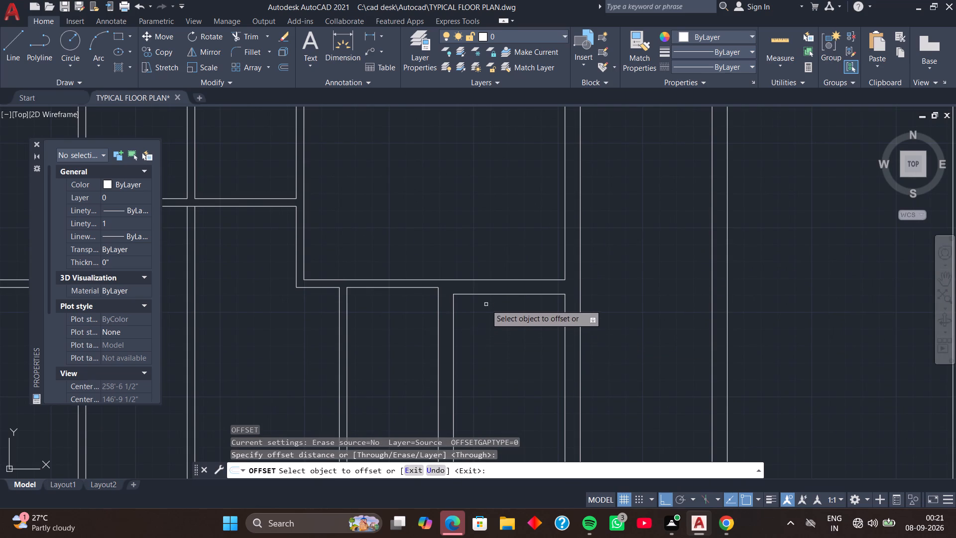
click(487, 294)
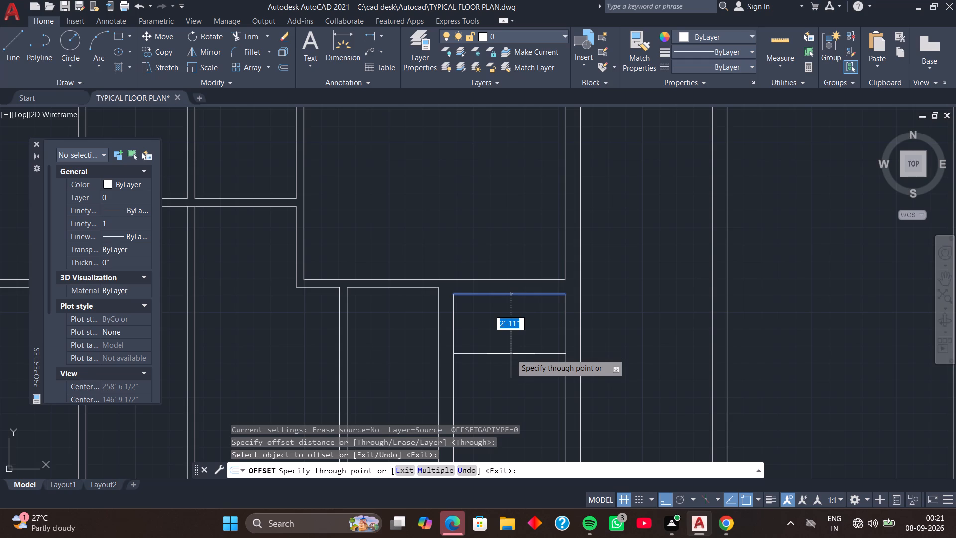
text(5'9)
key(Return)
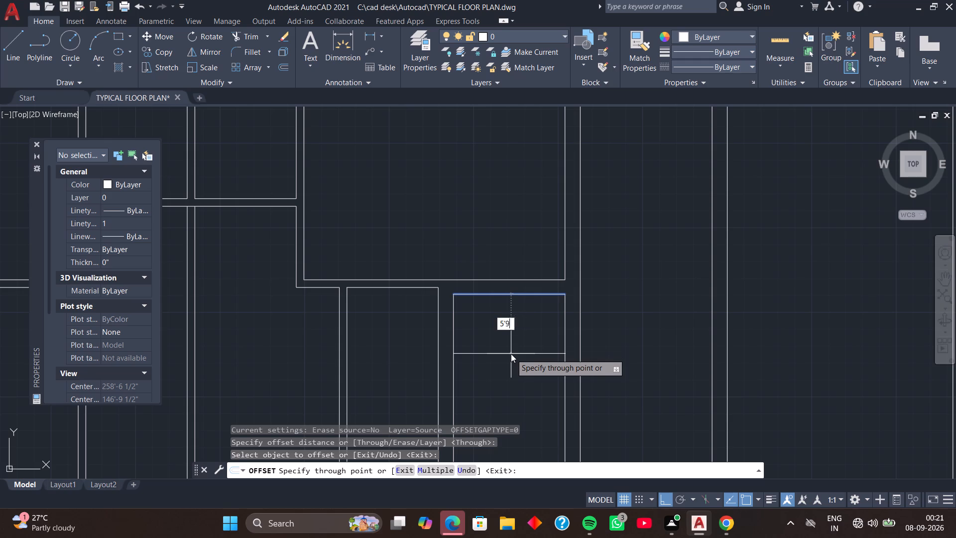
Offset the new cross line a further 9" downward to give the cross wall its second face.
scroll(517, 345, down, 1)
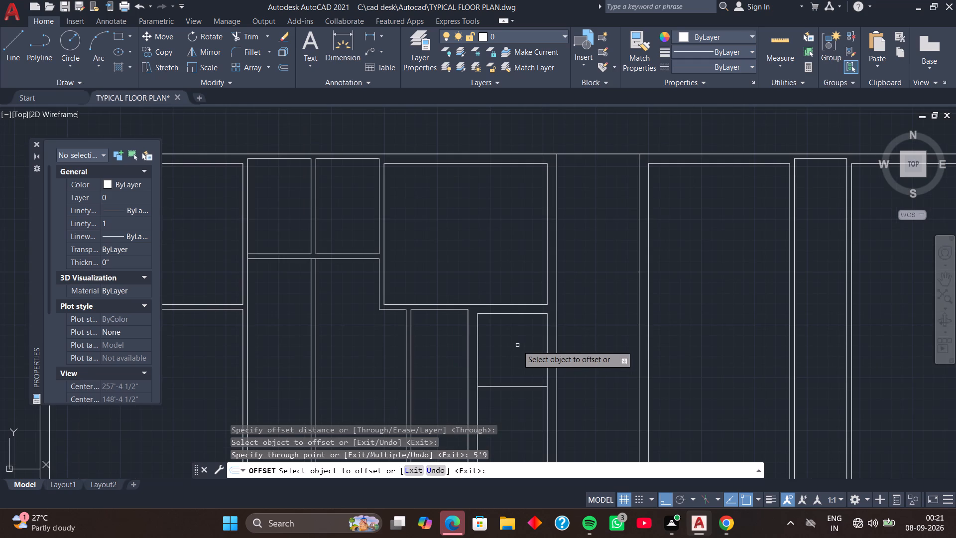
middle_drag(517, 345, 504, 276)
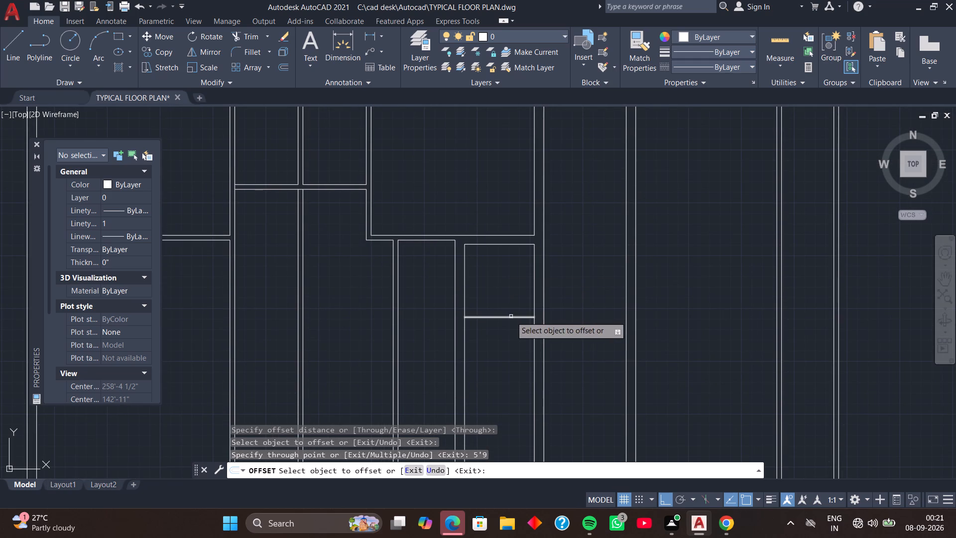
click(511, 316)
key(9)
key(Return)
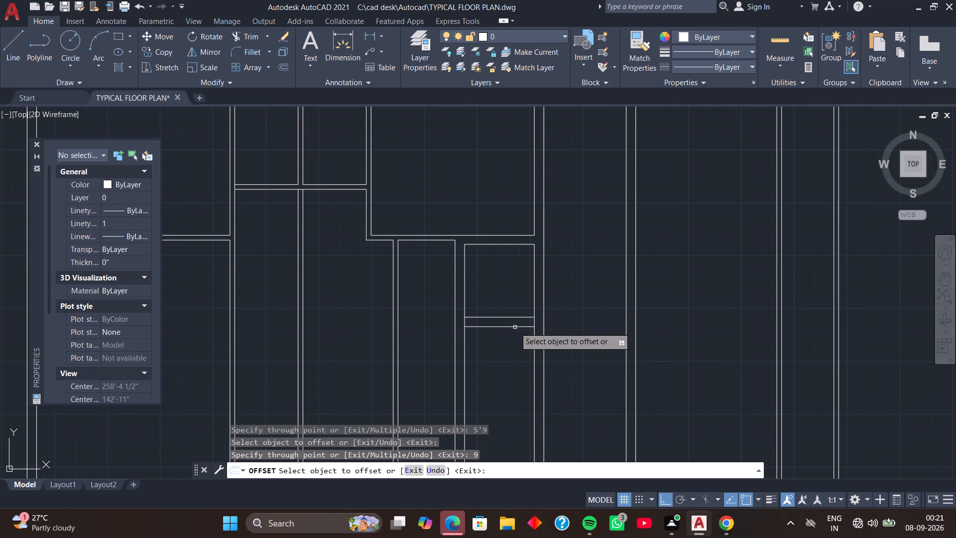
scroll(525, 329, up, 2)
middle_drag(528, 341, 499, 352)
key(space)
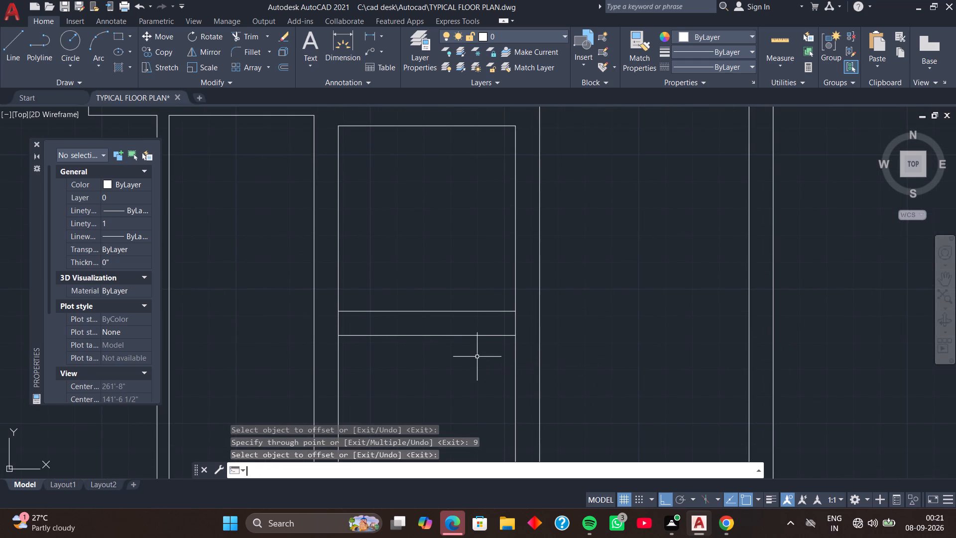
Trim the room's two vertical side lines between the faces of the new 9" cross wall.
key(t)
text(R)
key(space)
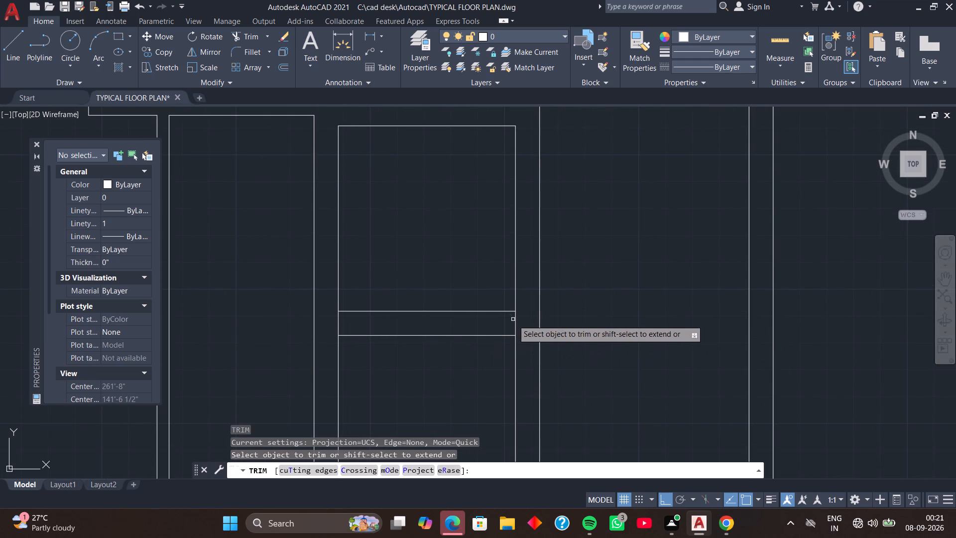
click(514, 320)
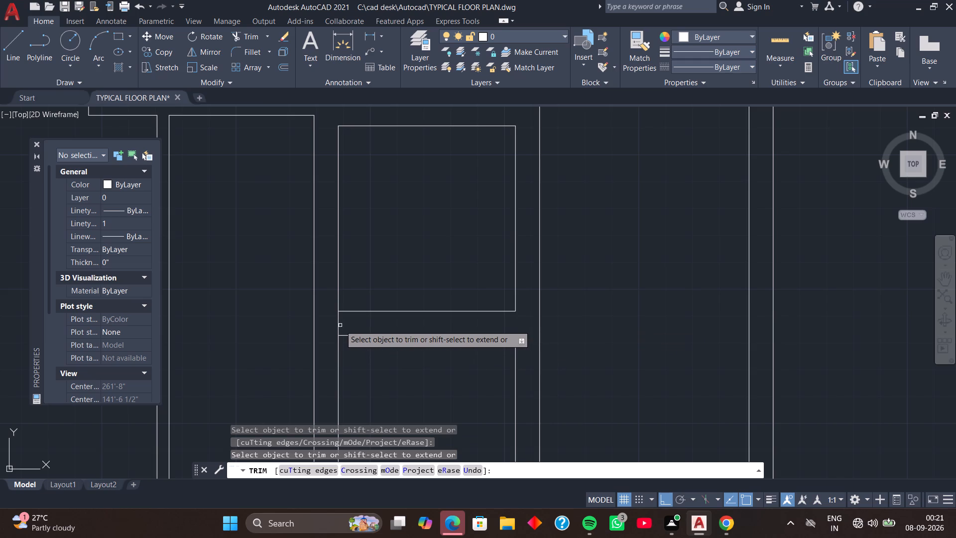
click(339, 325)
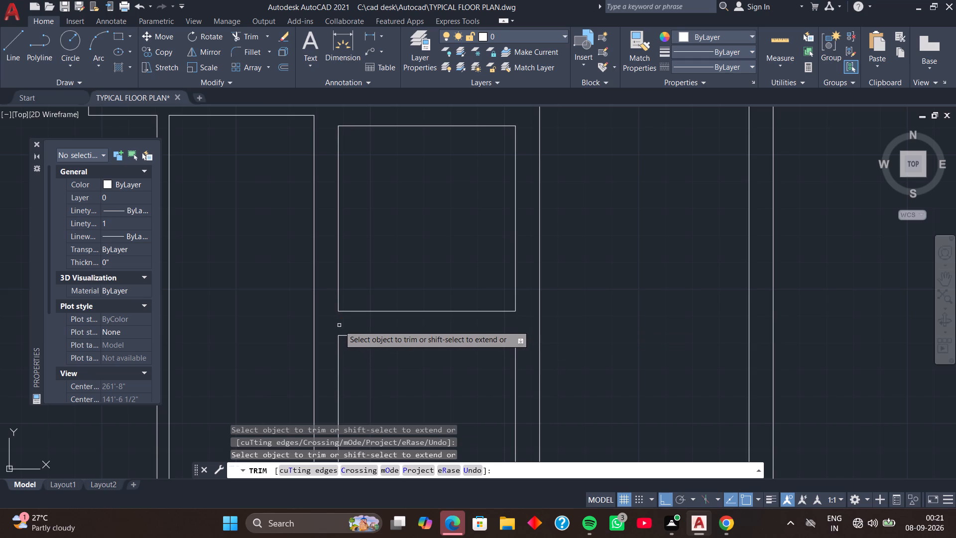
key(space)
Extend the cross wall's lower face left to the far face of the adjoining 9" vertical wall.
key(e)
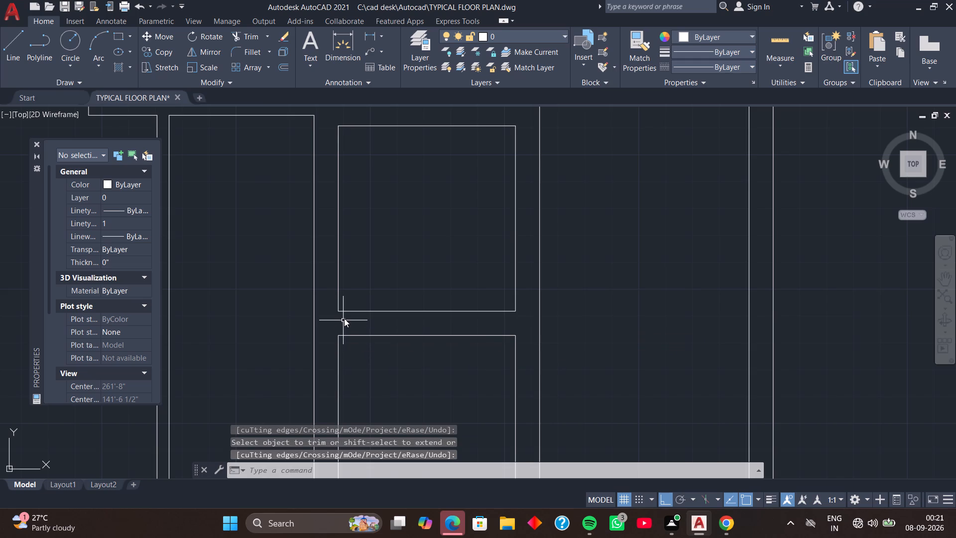
text(X)
key(space)
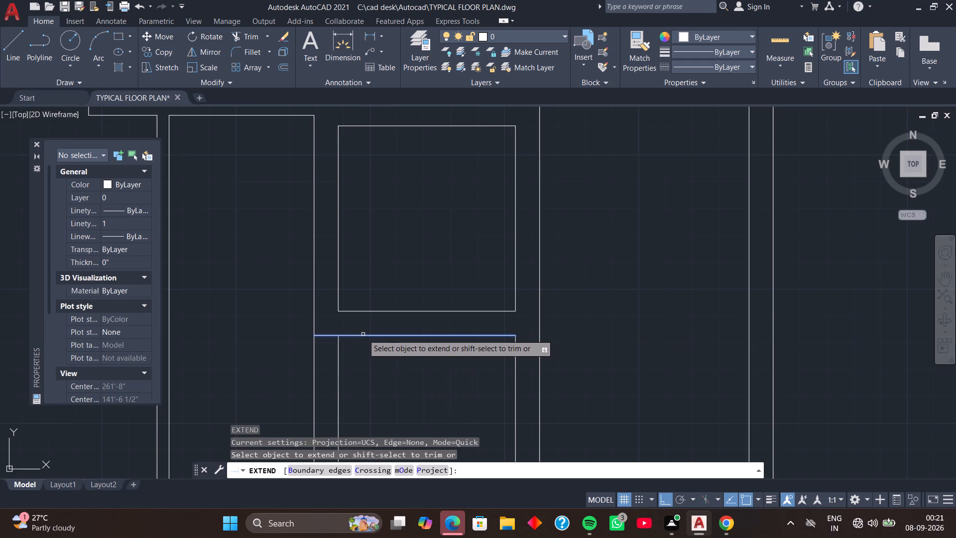
click(363, 335)
key(3)
scroll(279, 335, down, 1)
middle_drag(267, 319, 318, 363)
key(space)
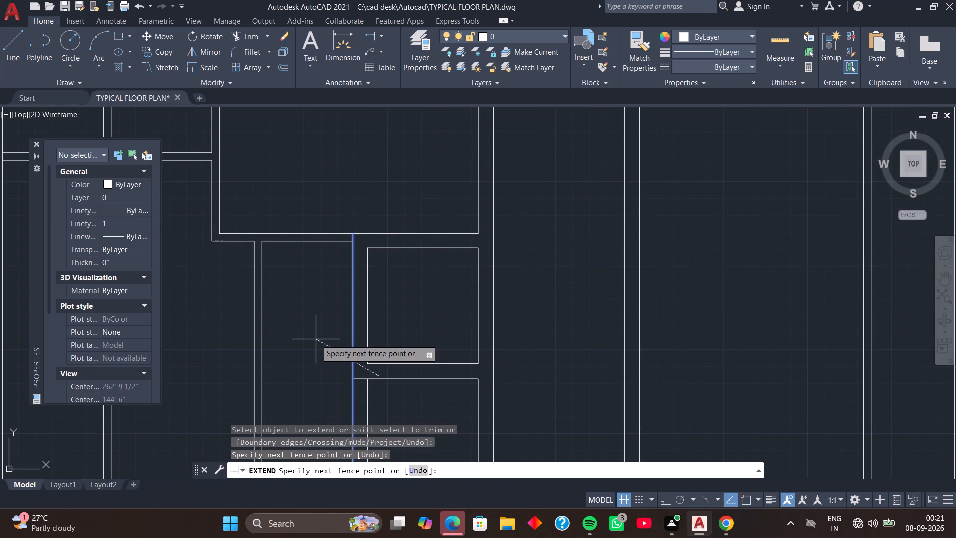
key(Escape)
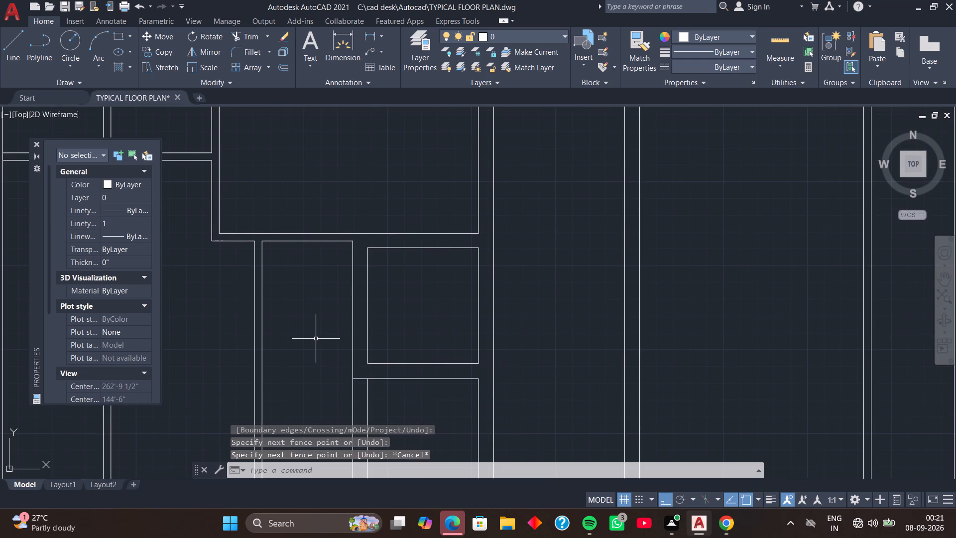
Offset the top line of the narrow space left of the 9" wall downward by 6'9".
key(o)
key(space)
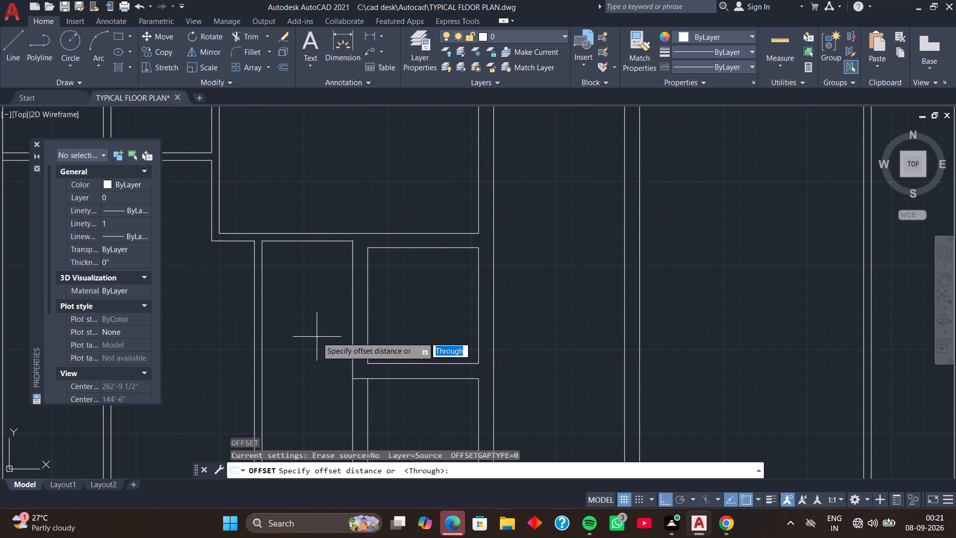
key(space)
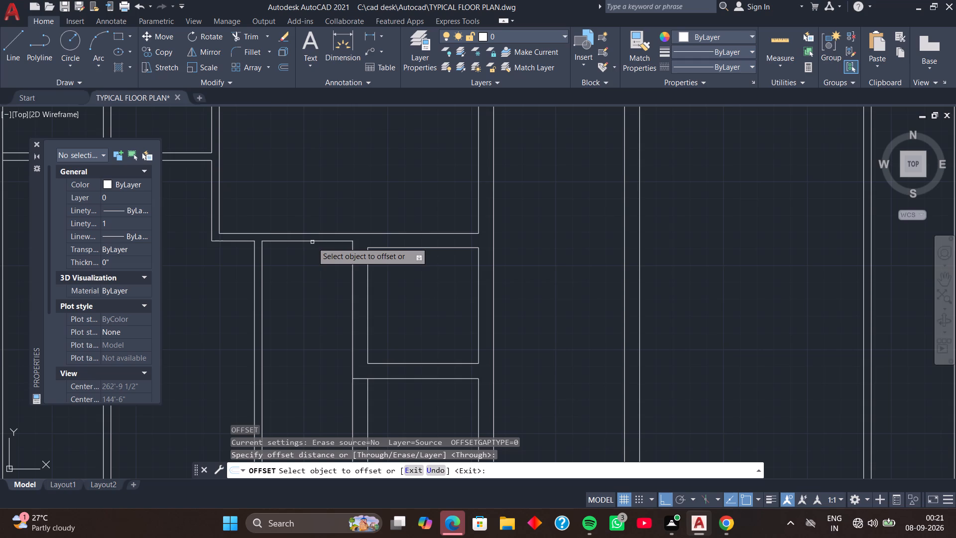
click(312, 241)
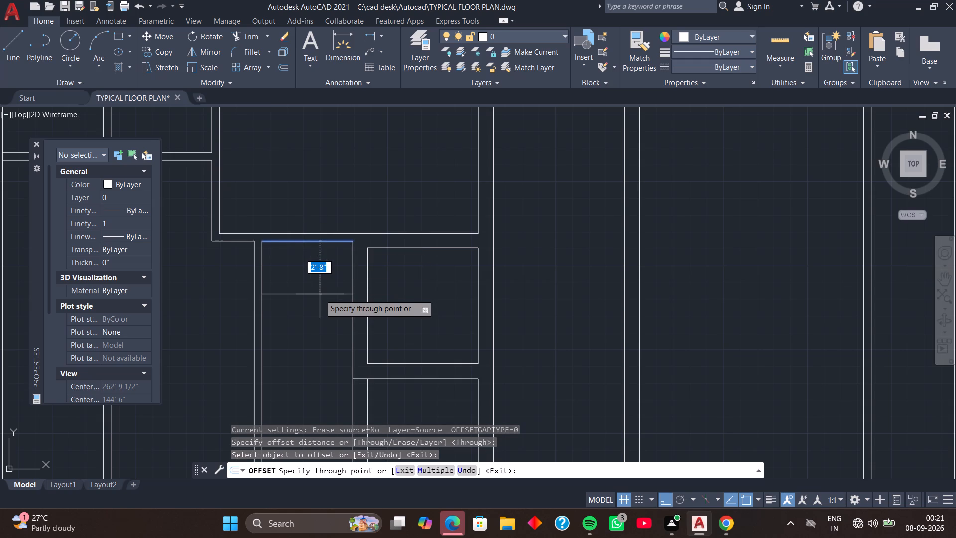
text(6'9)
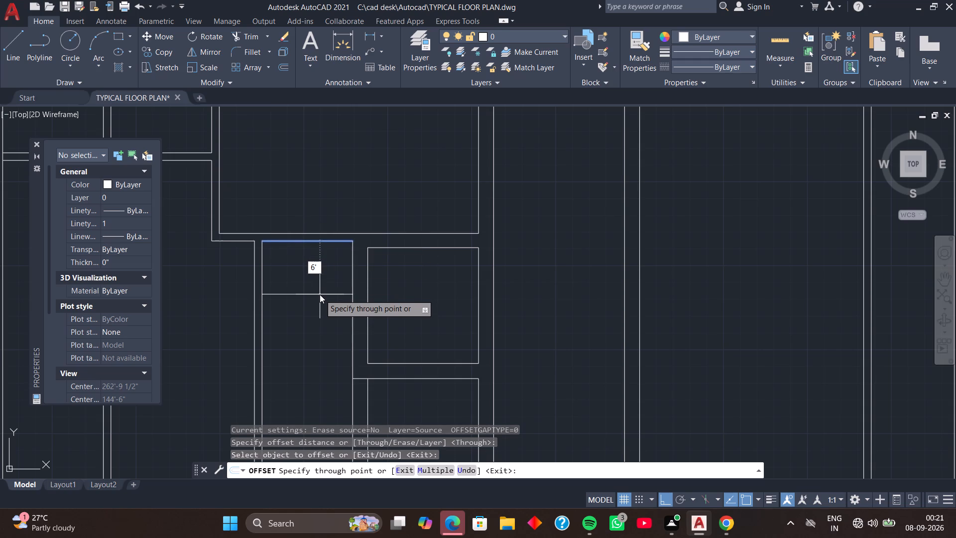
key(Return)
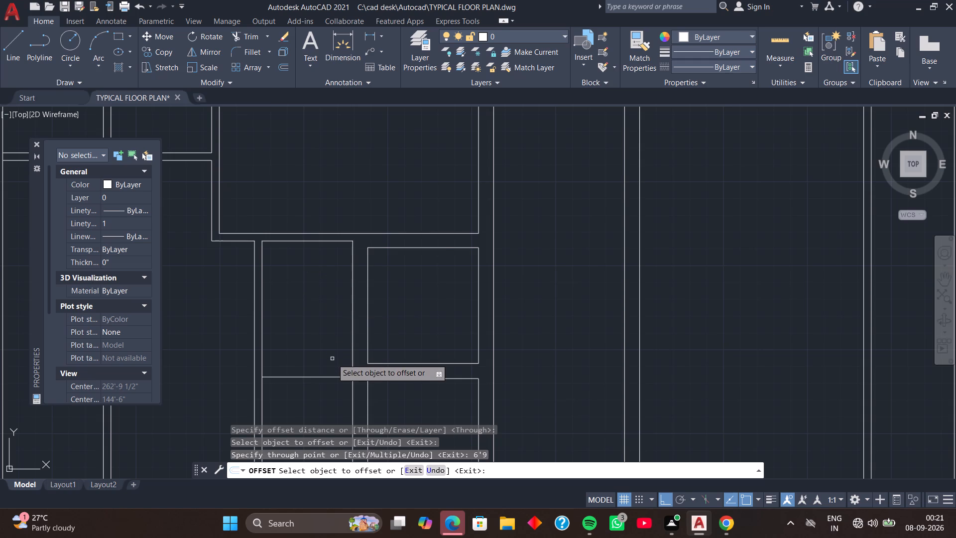
Measure the width and depth of the narrow space above the new offset line.
scroll(333, 359, up, 2)
middle_drag(341, 373, 332, 279)
scroll(332, 277, down, 2)
middle_drag(323, 249, 325, 277)
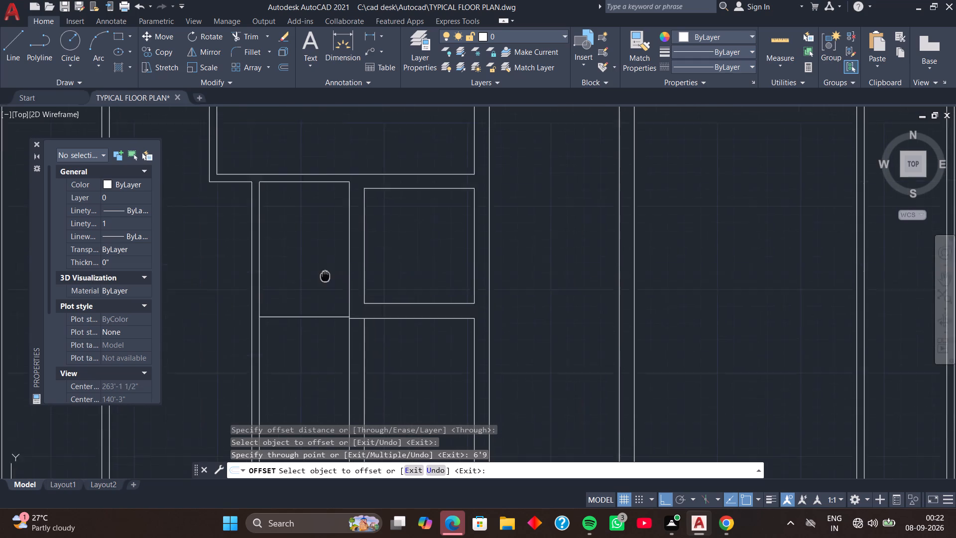
middle_drag(325, 277, 326, 315)
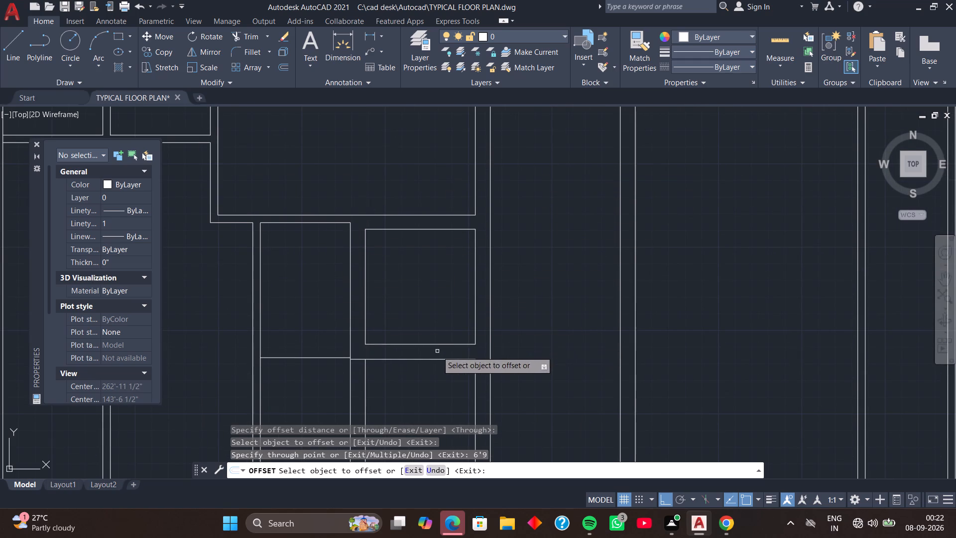
click(785, 37)
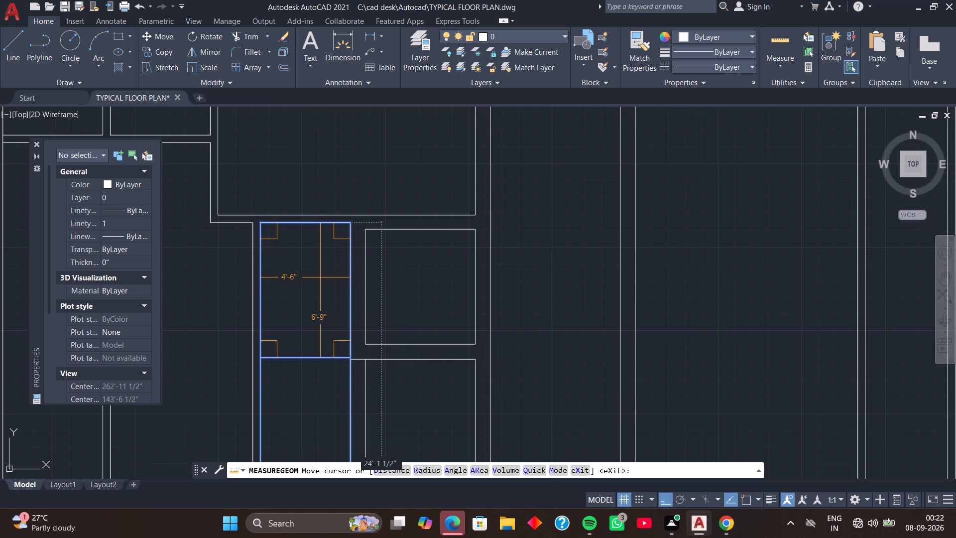
key(Escape)
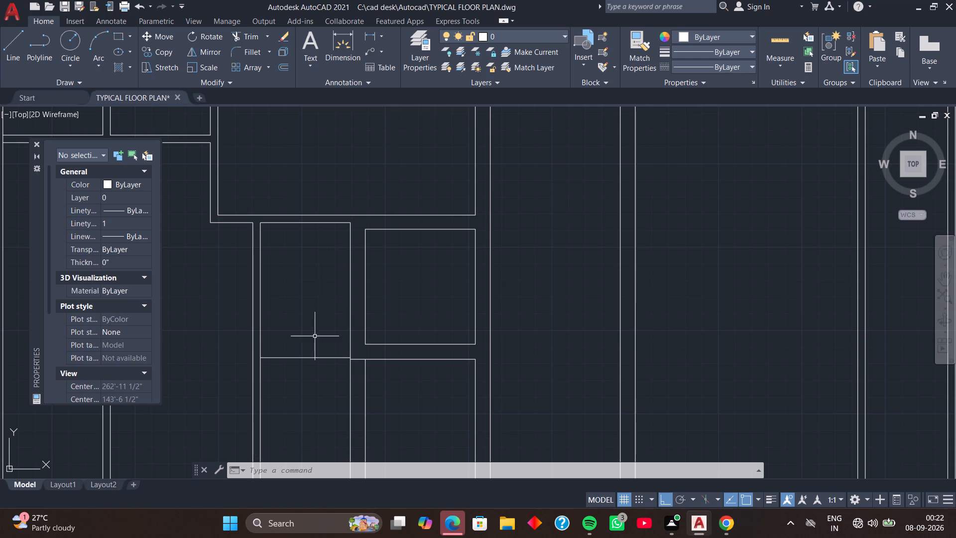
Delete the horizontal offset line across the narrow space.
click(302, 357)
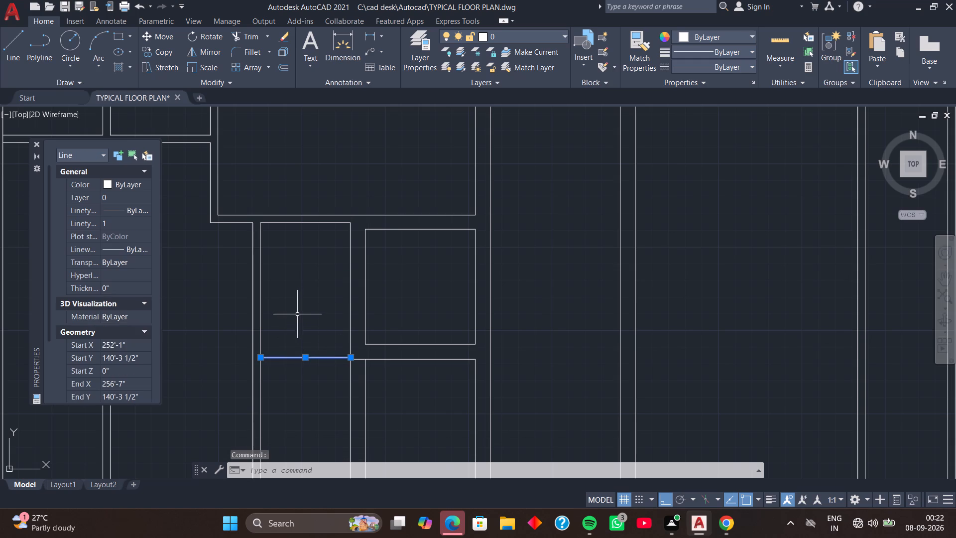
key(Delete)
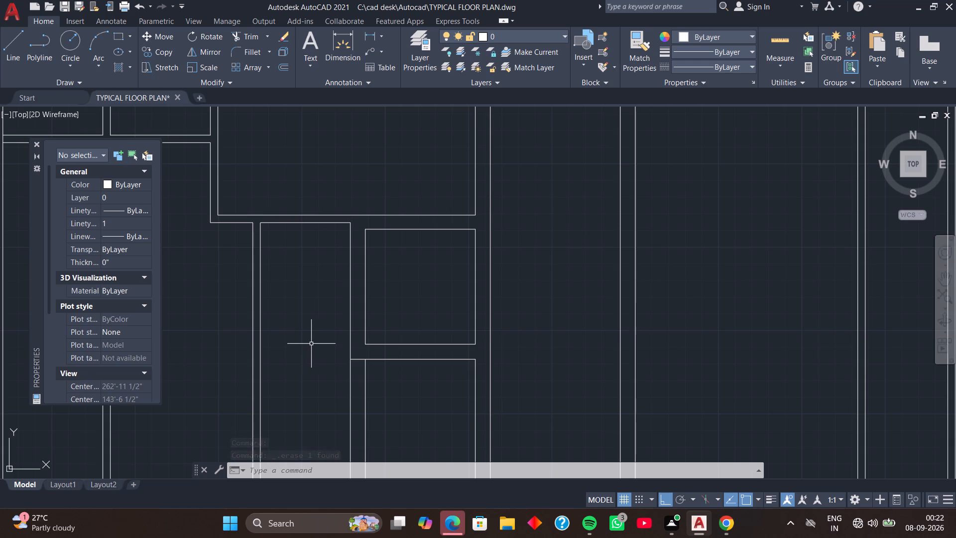
Trim away both faces of the 9" vertical wall below the cross wall's extended lower face.
scroll(322, 358, down, 1)
middle_drag(324, 372, 311, 321)
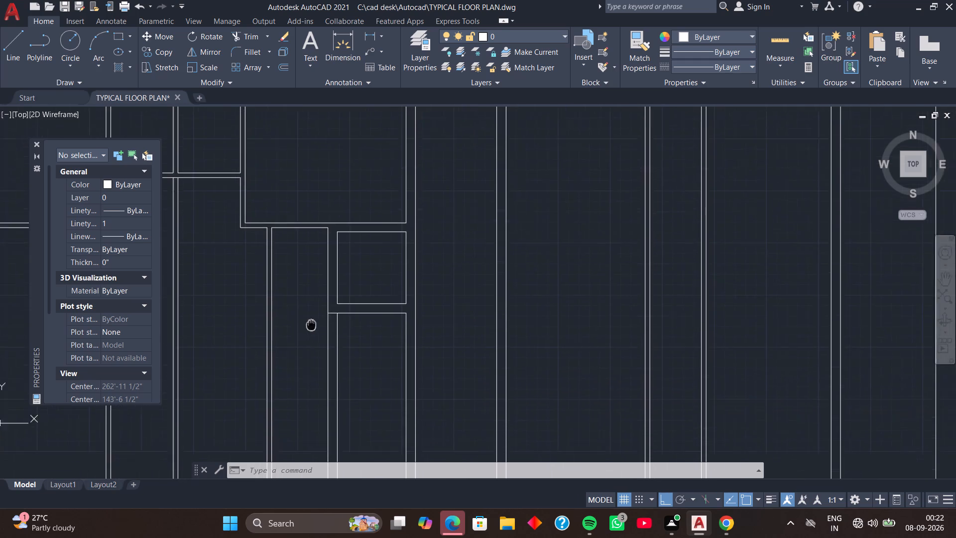
middle_drag(311, 321, 306, 304)
text(TR)
key(space)
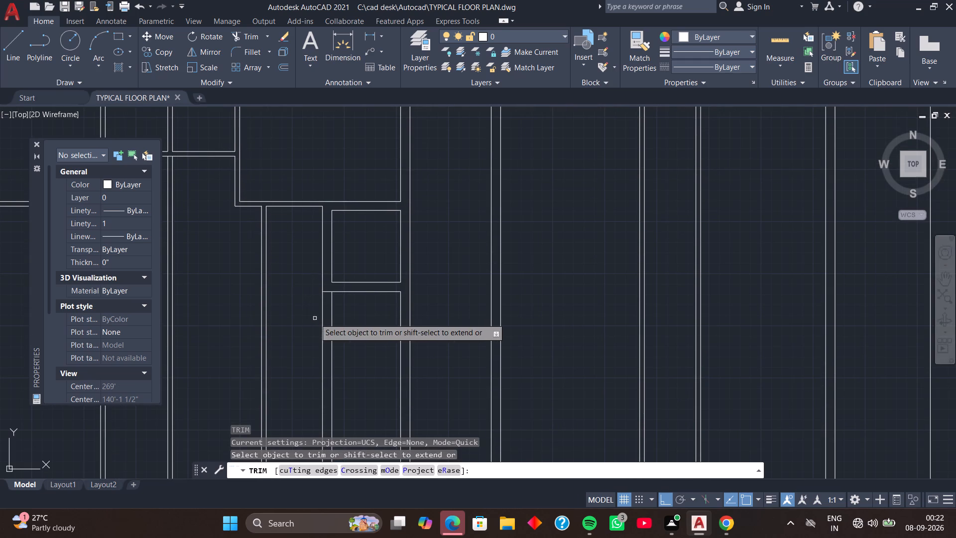
drag(315, 318, 366, 316)
middle_drag(349, 311, 343, 344)
middle_drag(331, 344, 330, 369)
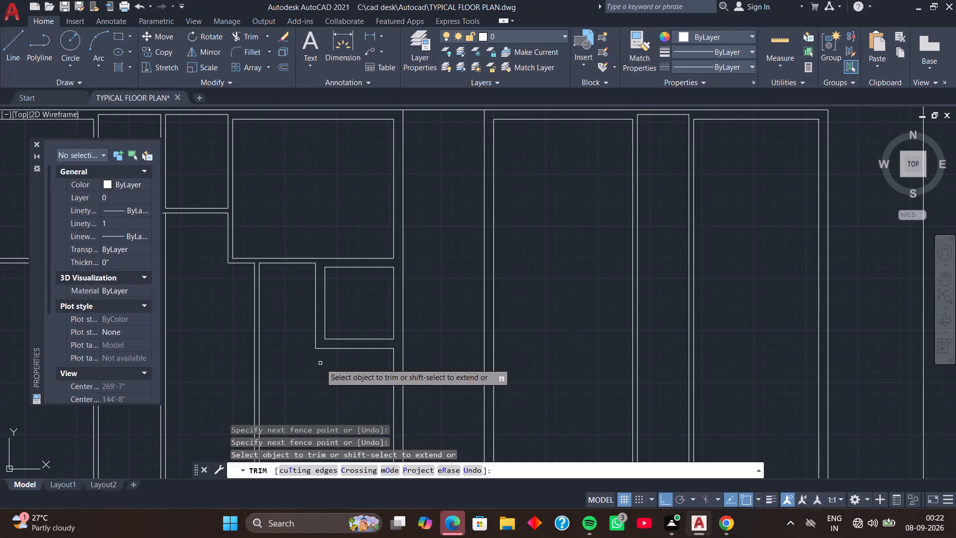
key(space)
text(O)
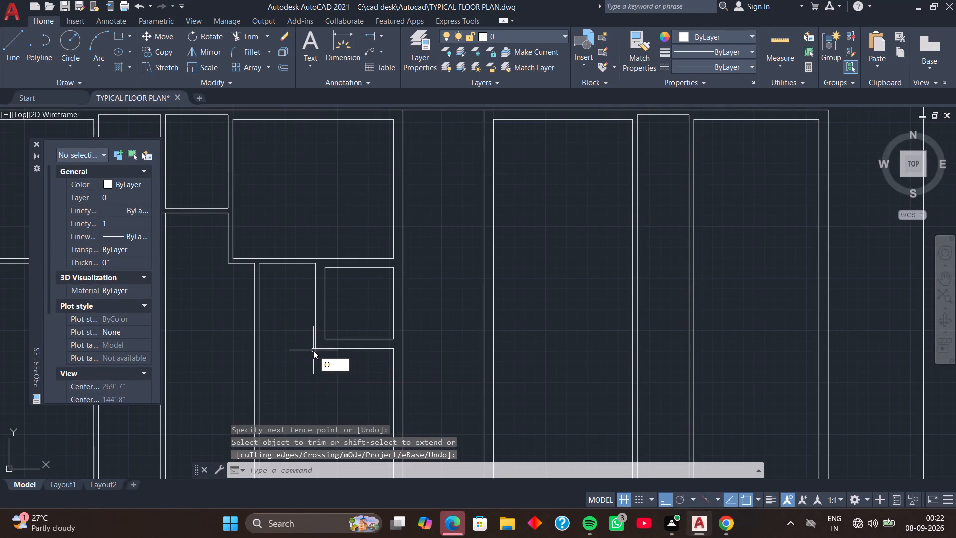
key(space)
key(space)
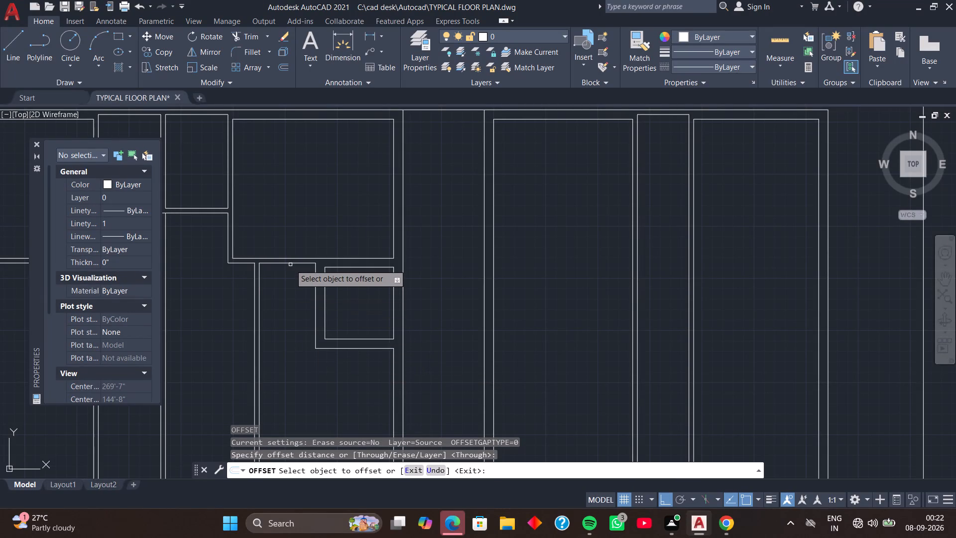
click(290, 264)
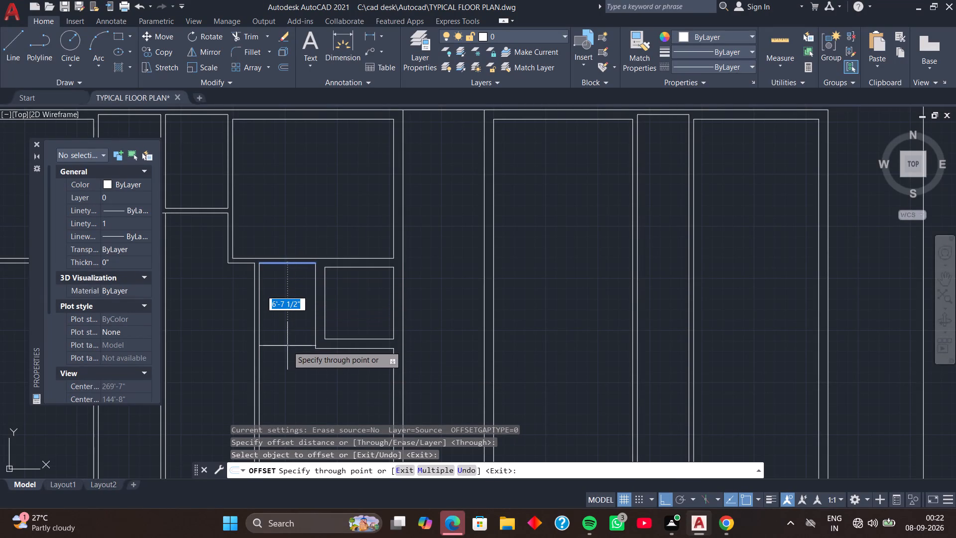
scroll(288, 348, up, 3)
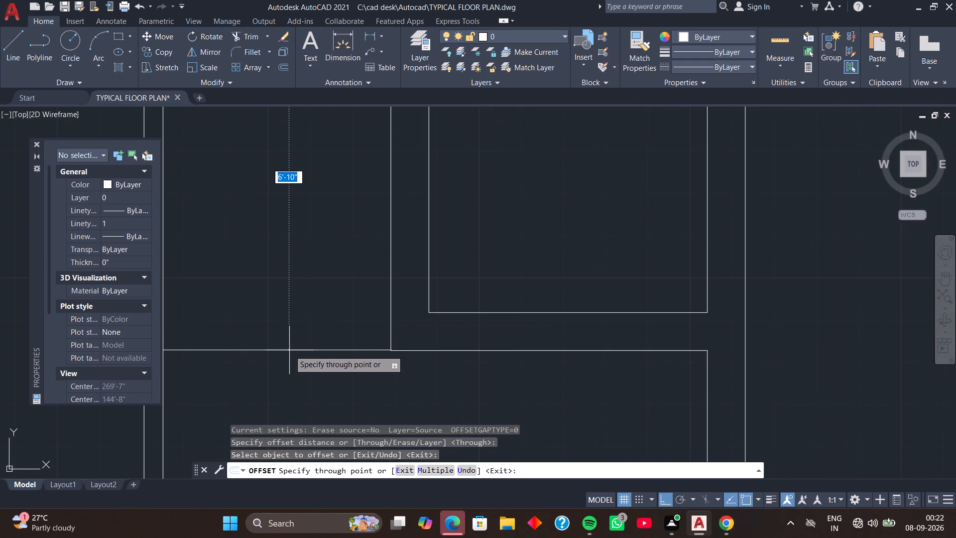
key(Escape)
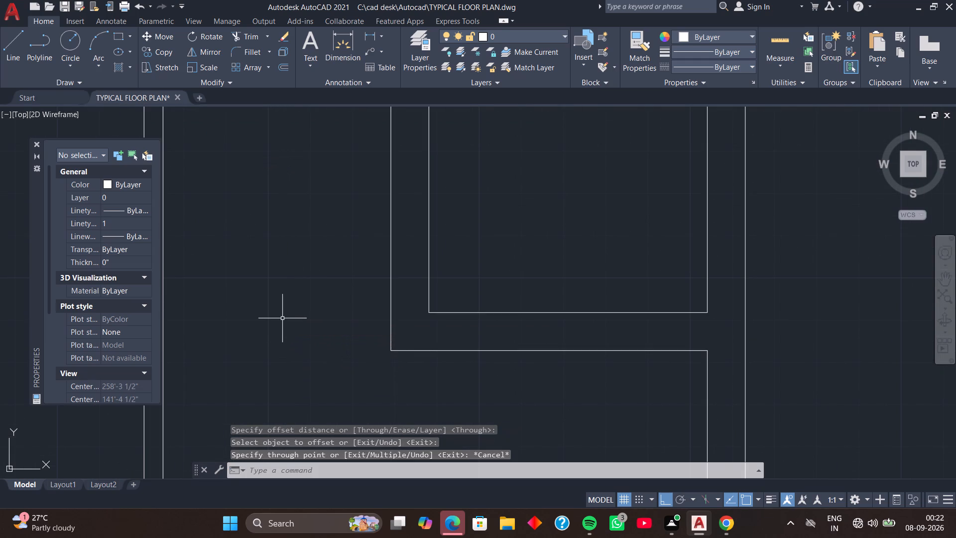
Extend the cross wall's lower face leftward across the narrow space to the outer face of the 4.5" partition.
key(e)
text(X)
key(space)
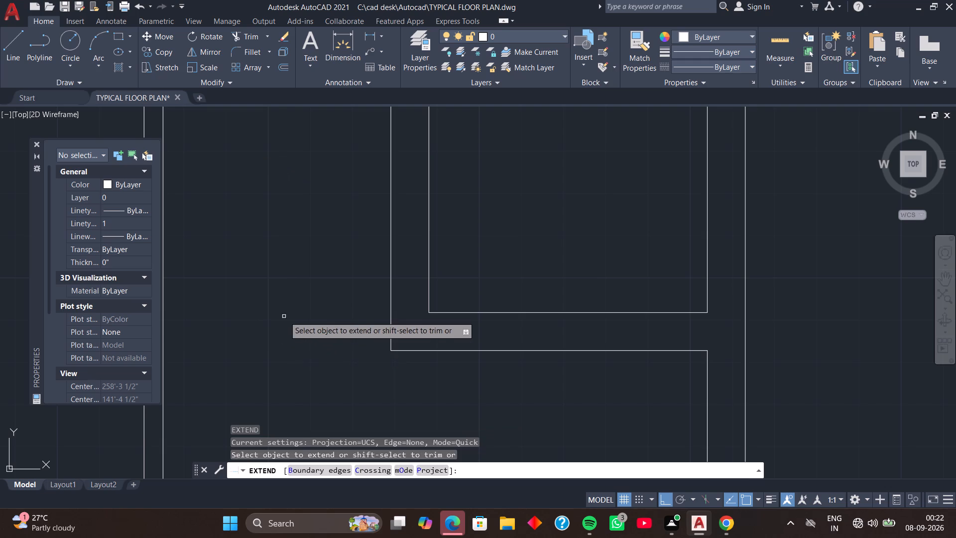
scroll(303, 323, down, 3)
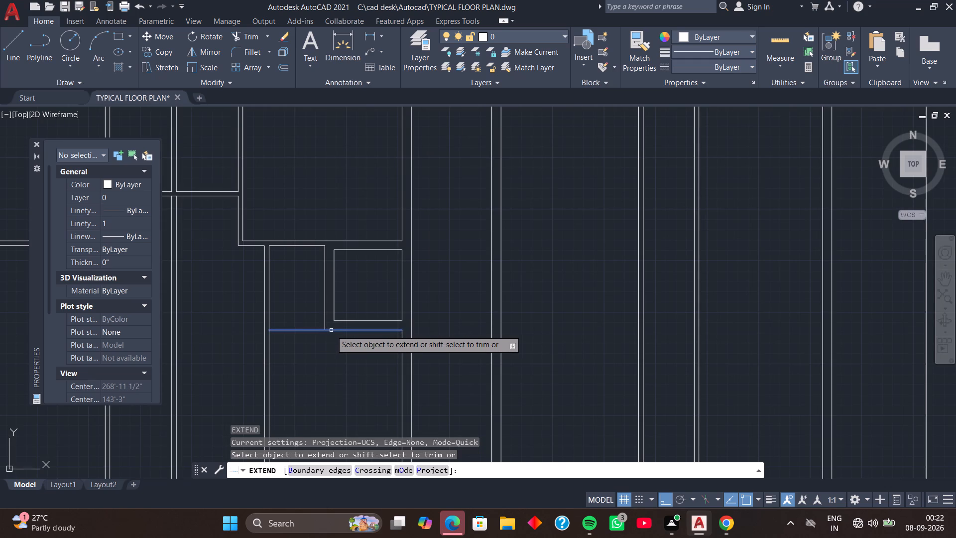
click(331, 330)
click(305, 331)
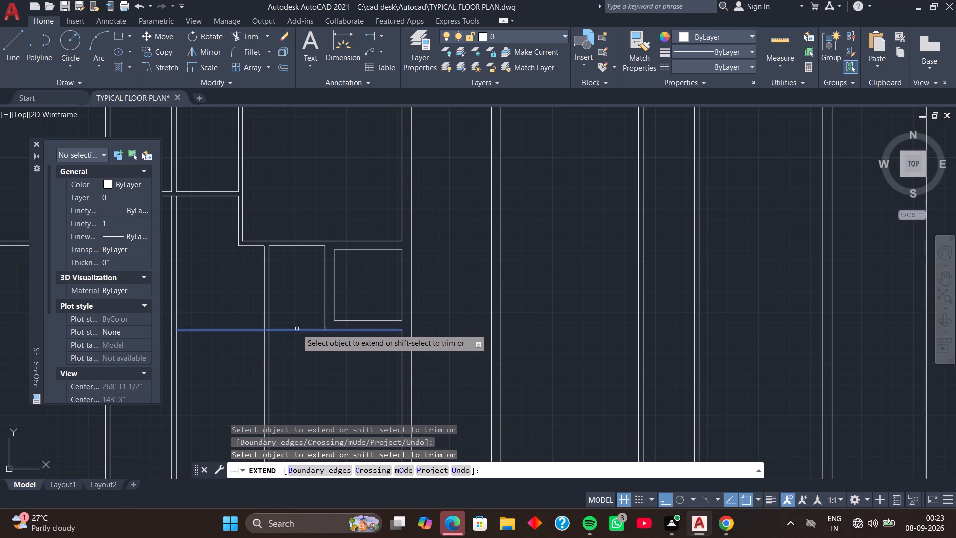
key(Escape)
Offset the extended lower face upward by 4.5" for the wall closing off the narrow space.
key(o)
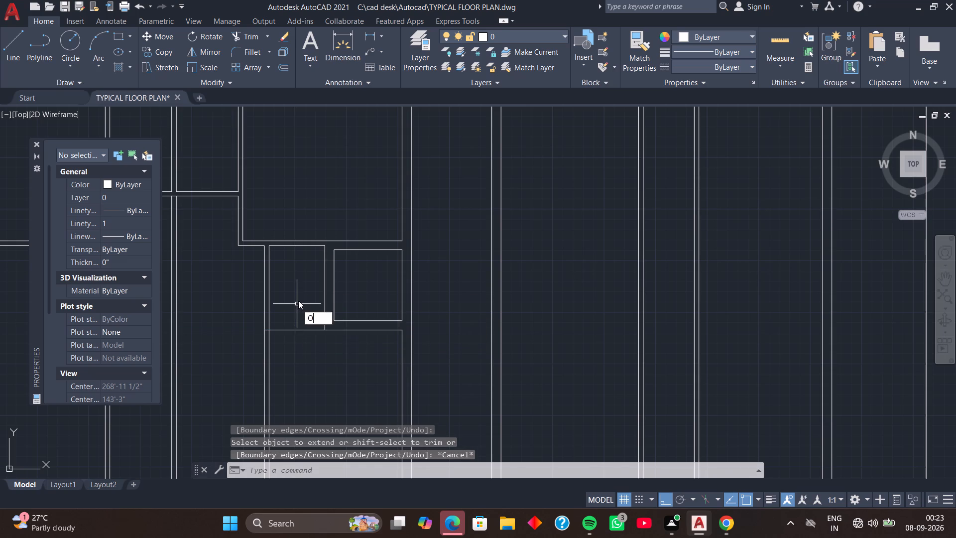
key(space)
key(space)
click(303, 329)
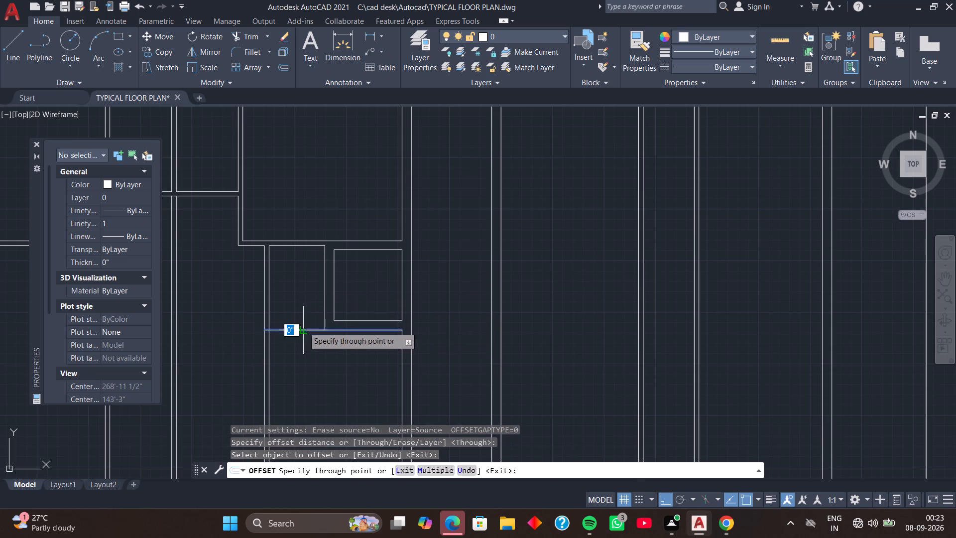
text(4.5)
key(Return)
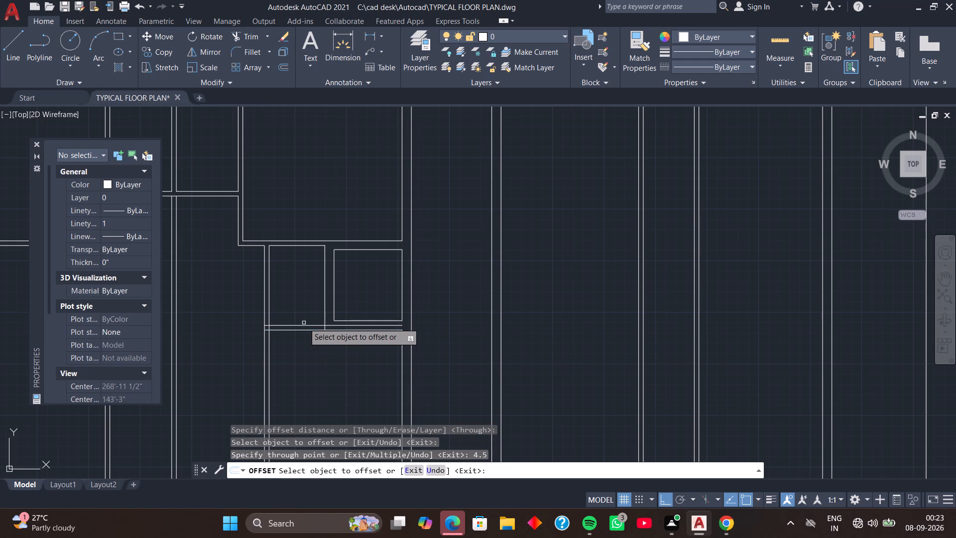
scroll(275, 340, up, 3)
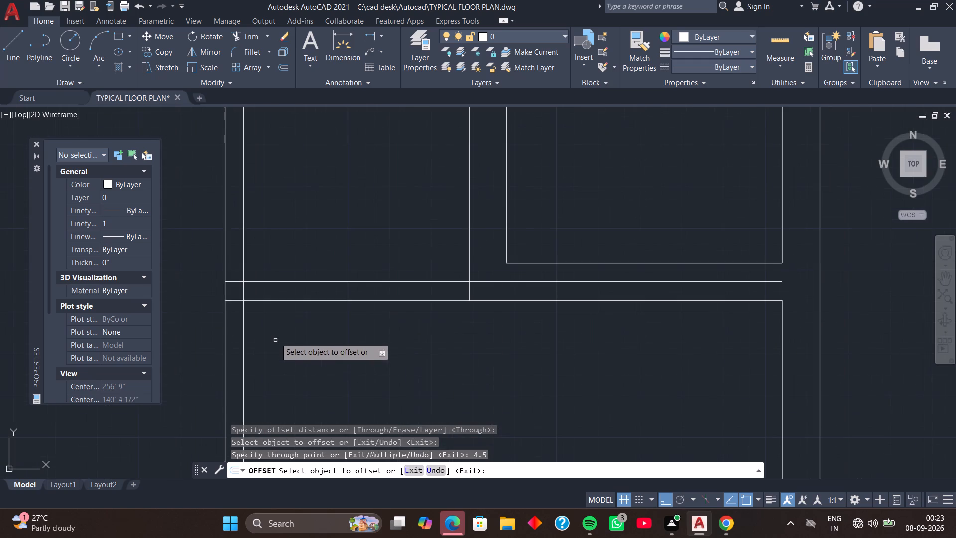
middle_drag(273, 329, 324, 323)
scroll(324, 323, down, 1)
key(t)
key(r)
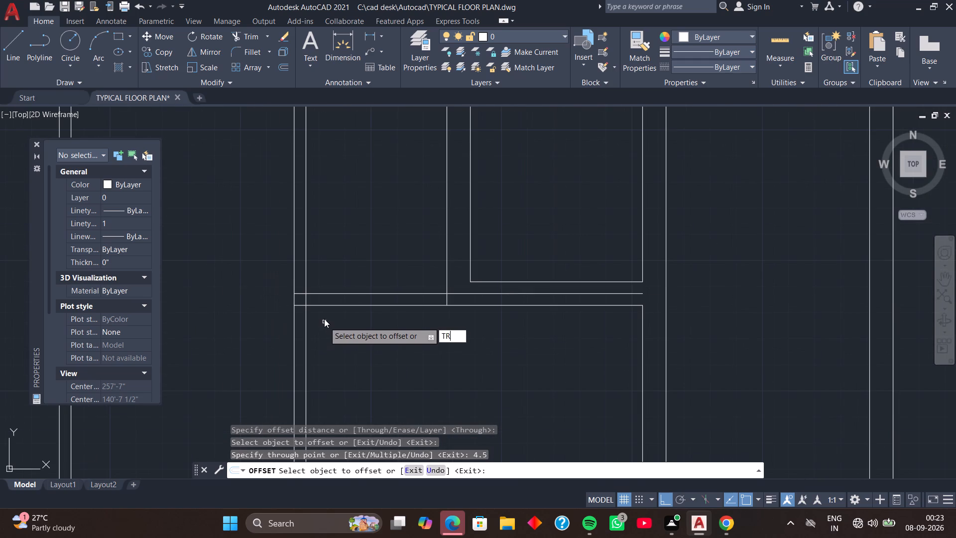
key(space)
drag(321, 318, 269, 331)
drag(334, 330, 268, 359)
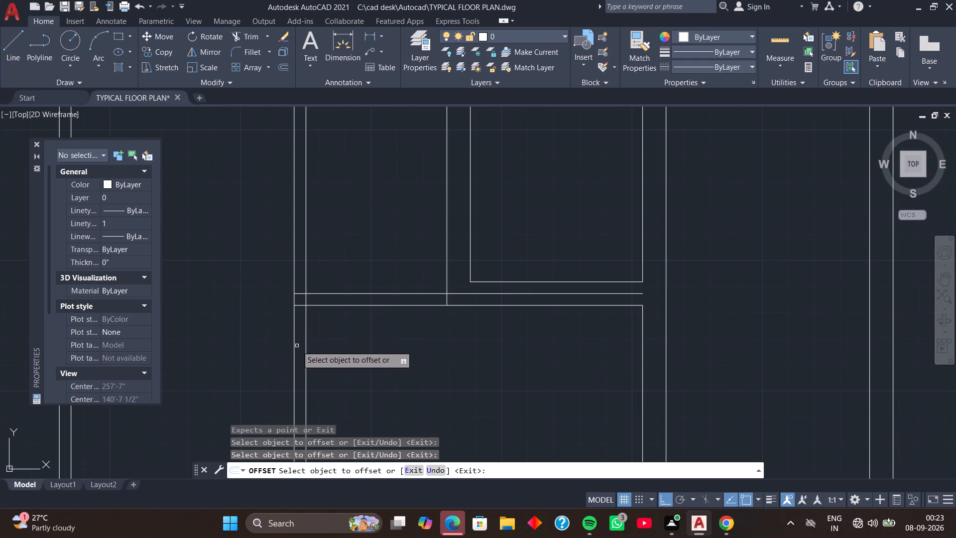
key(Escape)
Trim the 4.5" partition's faces below the new cross wall and clean up the overlapping lines at their corner.
key(t)
key(r)
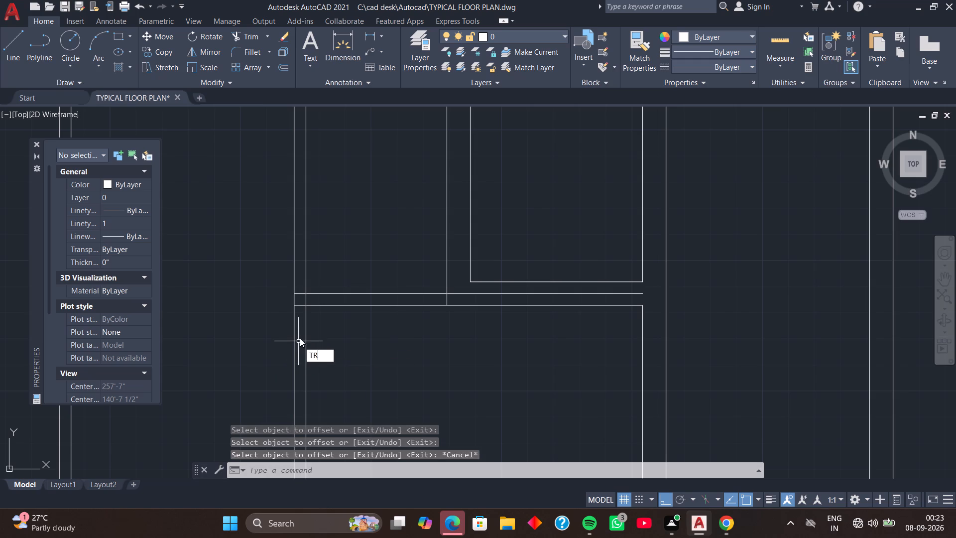
key(space)
drag(323, 326, 248, 344)
scroll(288, 297, up, 3)
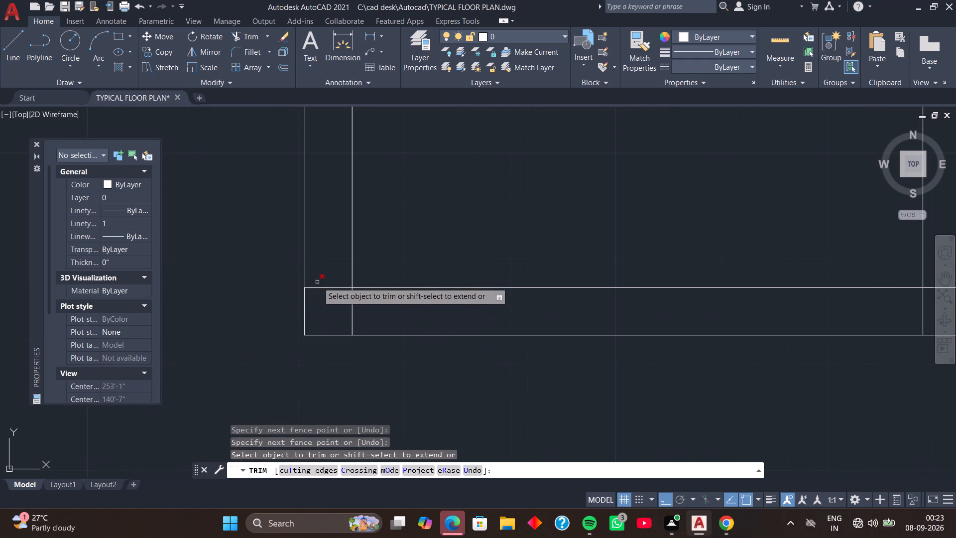
drag(323, 277, 370, 305)
scroll(370, 305, down, 2)
middle_drag(399, 308, 223, 325)
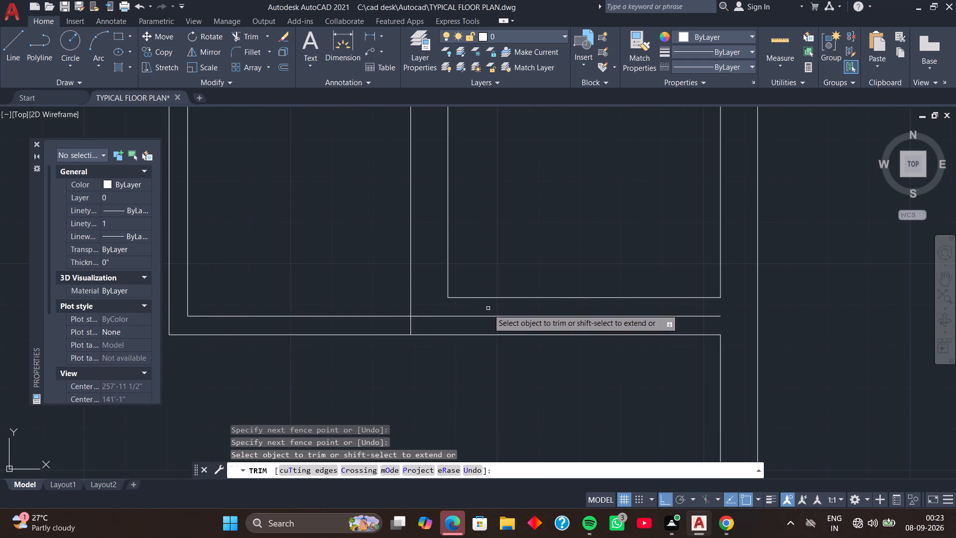
Trim the new upper face line right of the narrow space and the 9" wall's stub between the two faces.
click(487, 316)
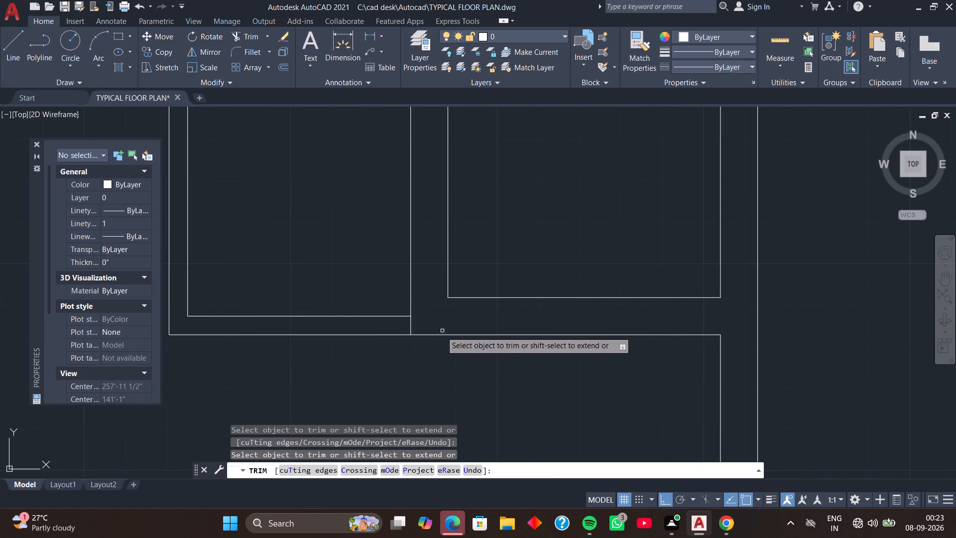
click(409, 325)
scroll(434, 323, down, 3)
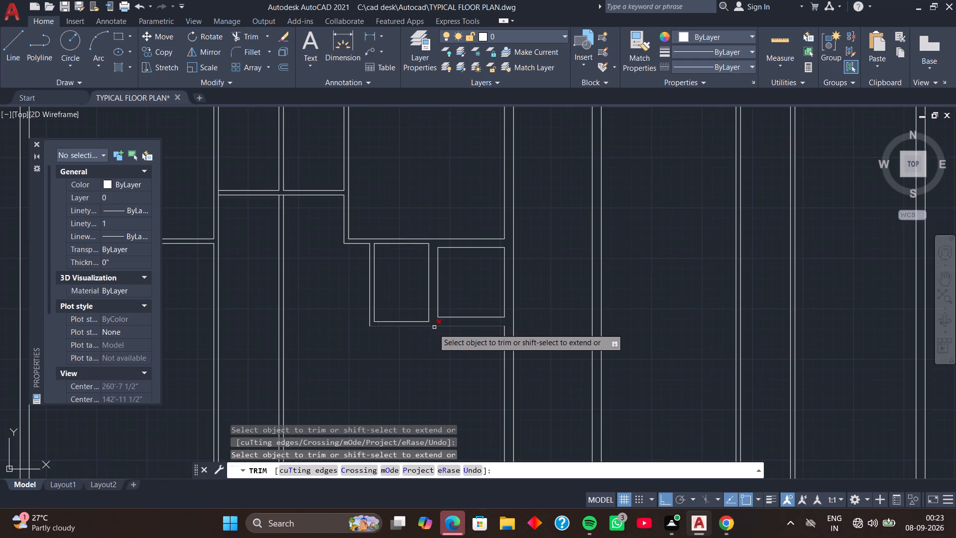
middle_drag(396, 258, 396, 297)
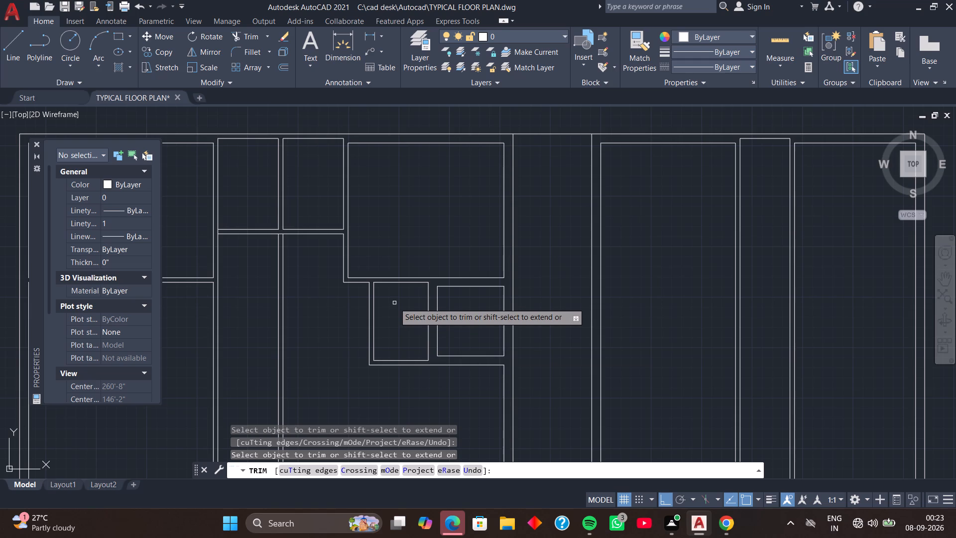
middle_drag(394, 315, 433, 282)
middle_drag(388, 299, 403, 296)
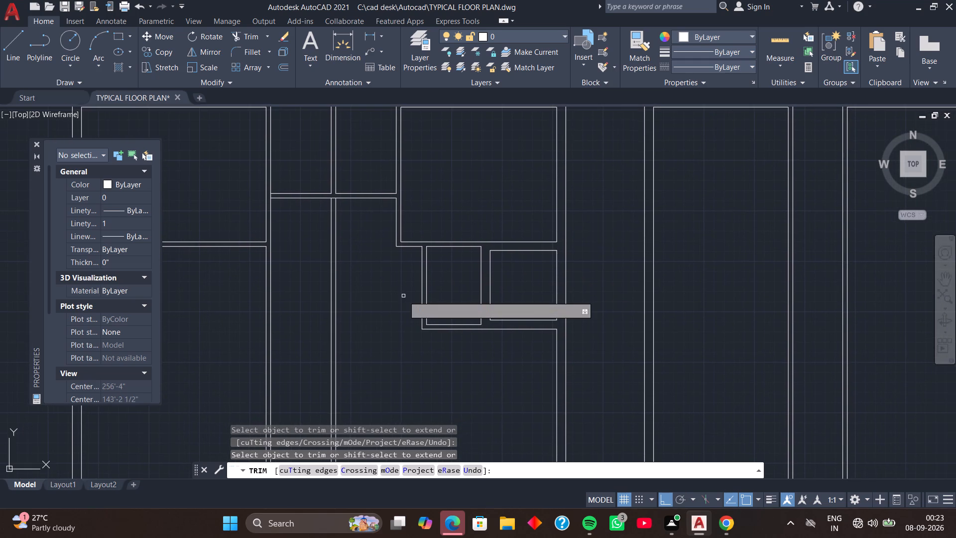
key(space)
Extend both faces of the new 4.5" cross wall leftward to the next vertical partition.
middle_drag(405, 312, 398, 294)
scroll(397, 299, up, 1)
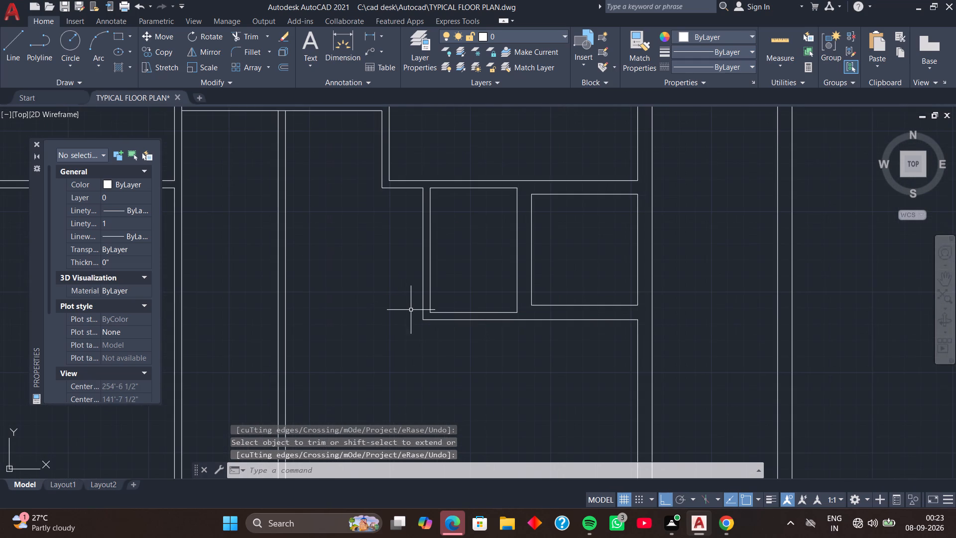
scroll(410, 311, down, 1)
middle_drag(413, 323, 381, 306)
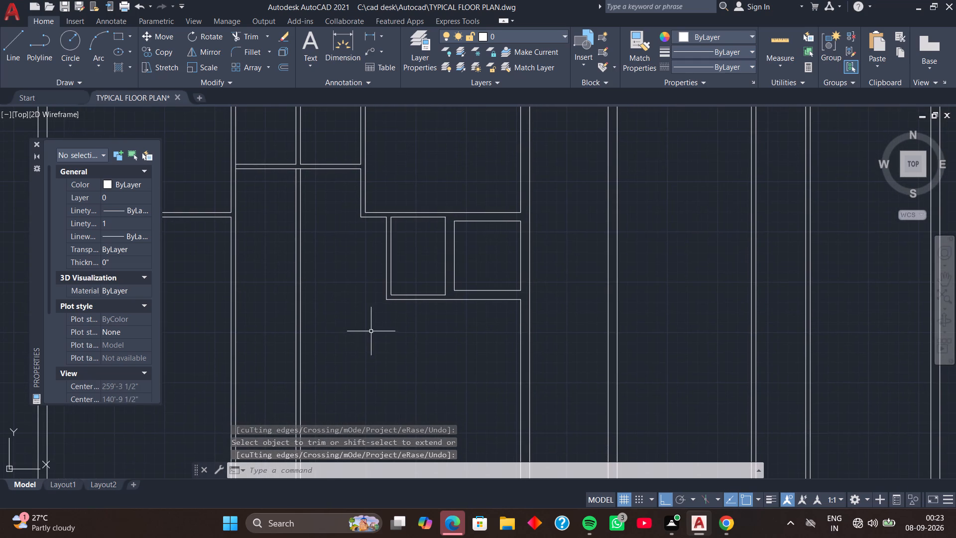
text(EX)
key(space)
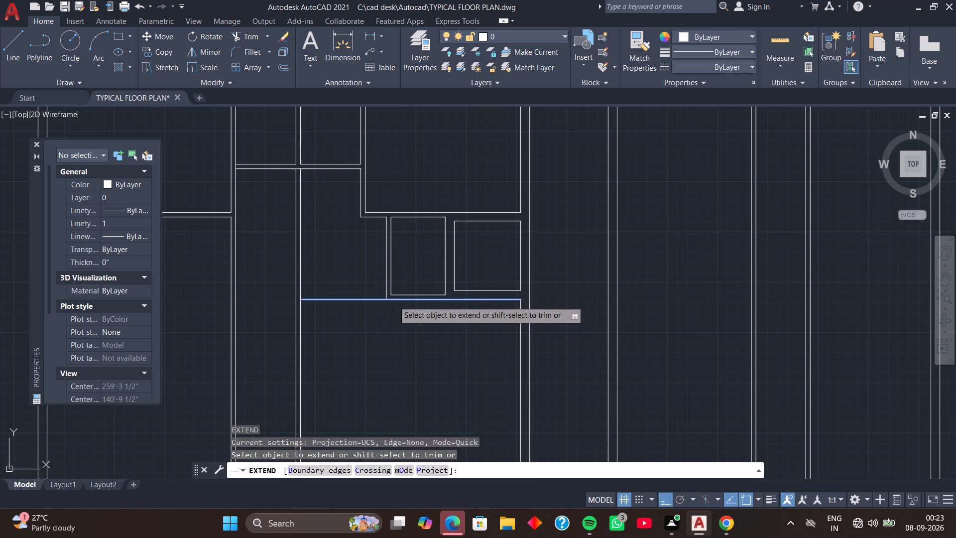
click(393, 301)
click(396, 295)
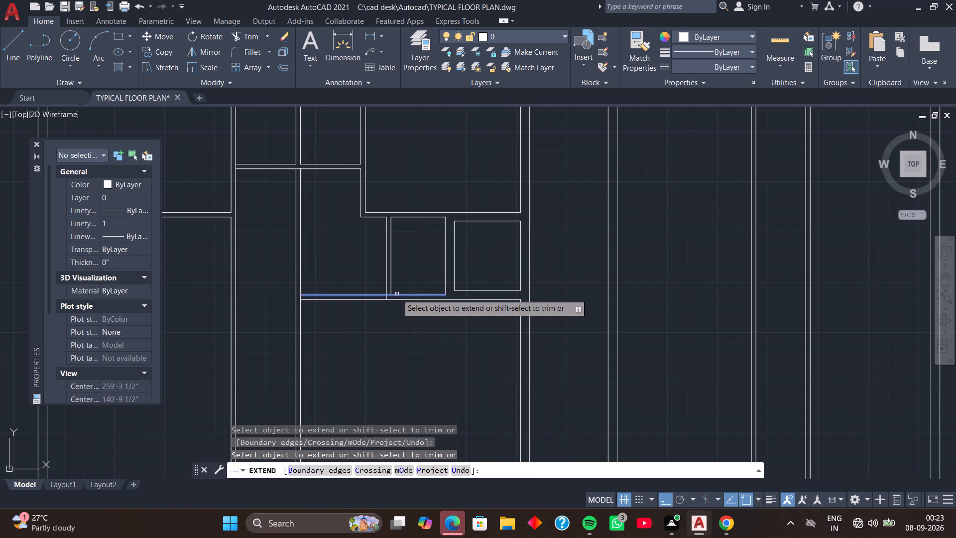
click(397, 294)
key(space)
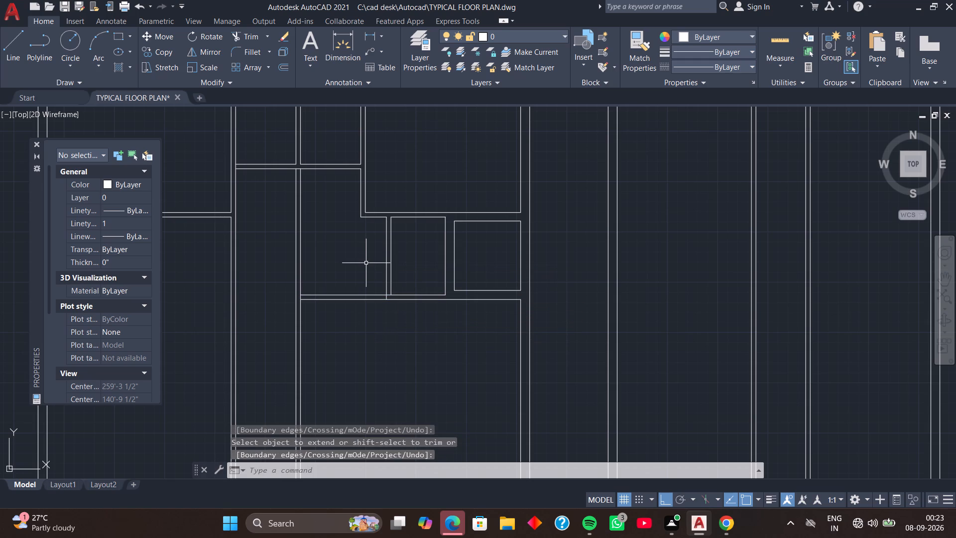
Draw a short vertical line across both extended wall faces, aligned with the upper room's outer left corner.
text(L)
key(space)
scroll(362, 238, up, 2)
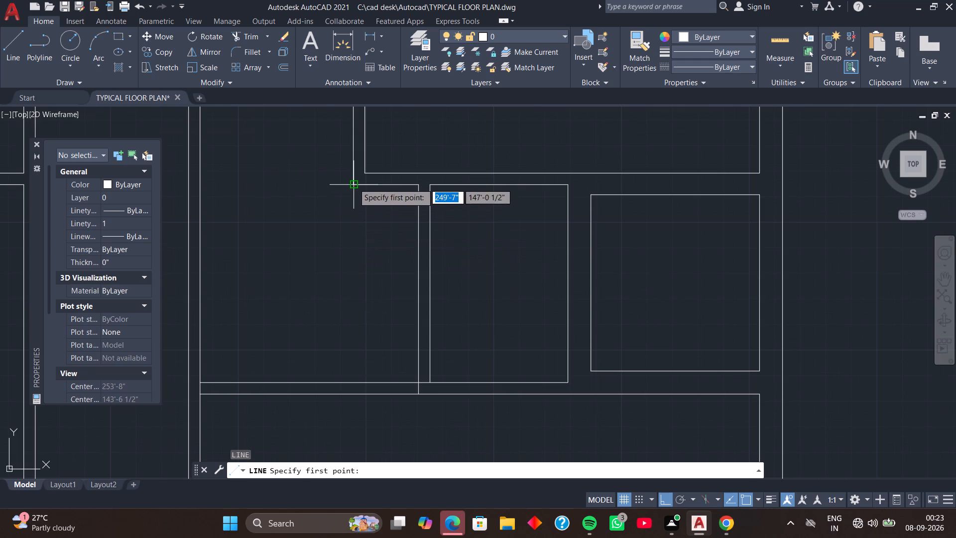
click(354, 381)
click(355, 391)
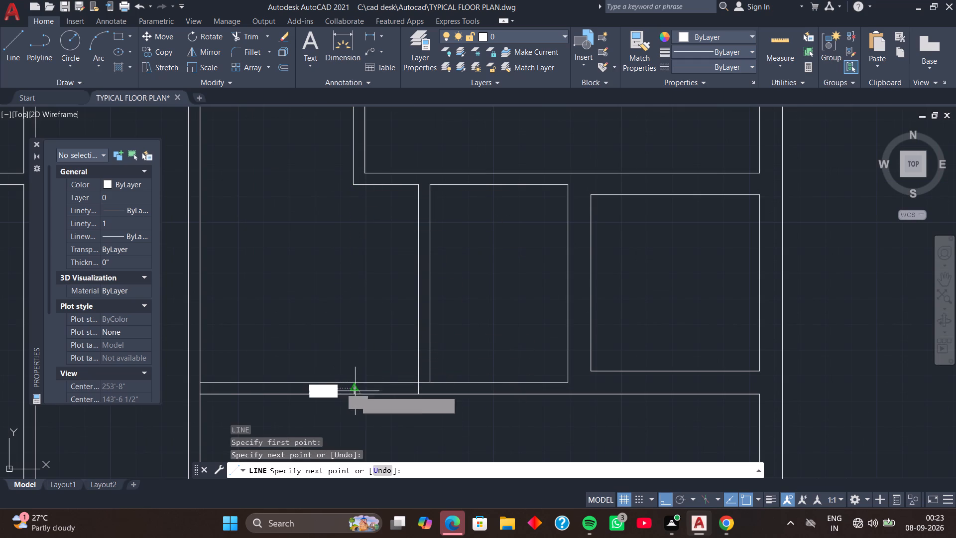
key(space)
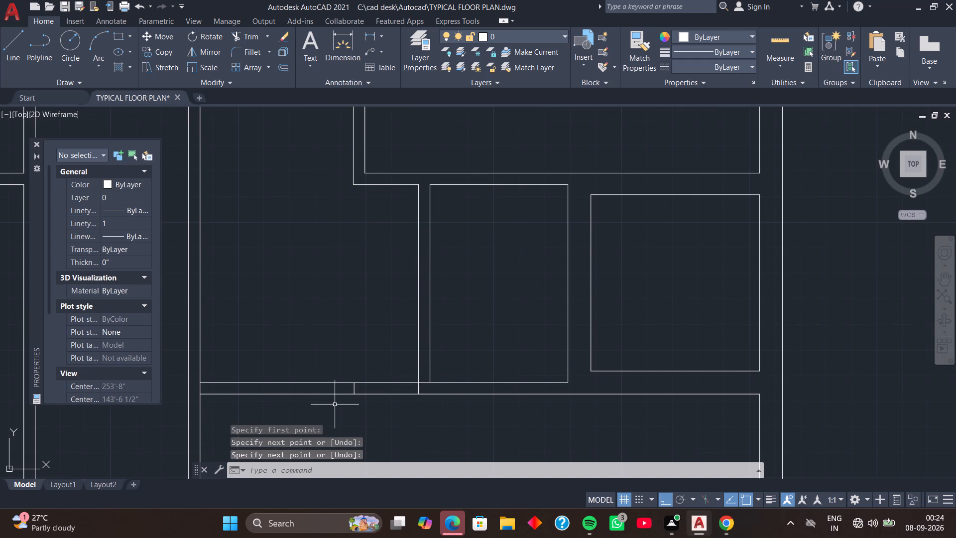
Trim both cross wall faces left of the short closing line.
key(t)
key(r)
key(space)
drag(330, 360, 337, 415)
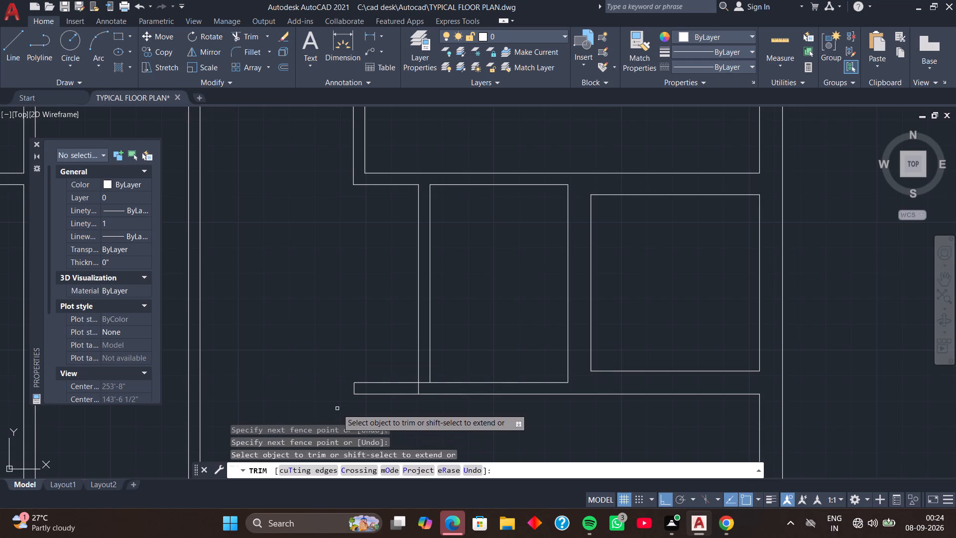
Trim the lines crossing the junction where the vertical 4.5" partition meets the extended cross wall.
scroll(342, 406, up, 1)
middle_drag(354, 408, 328, 396)
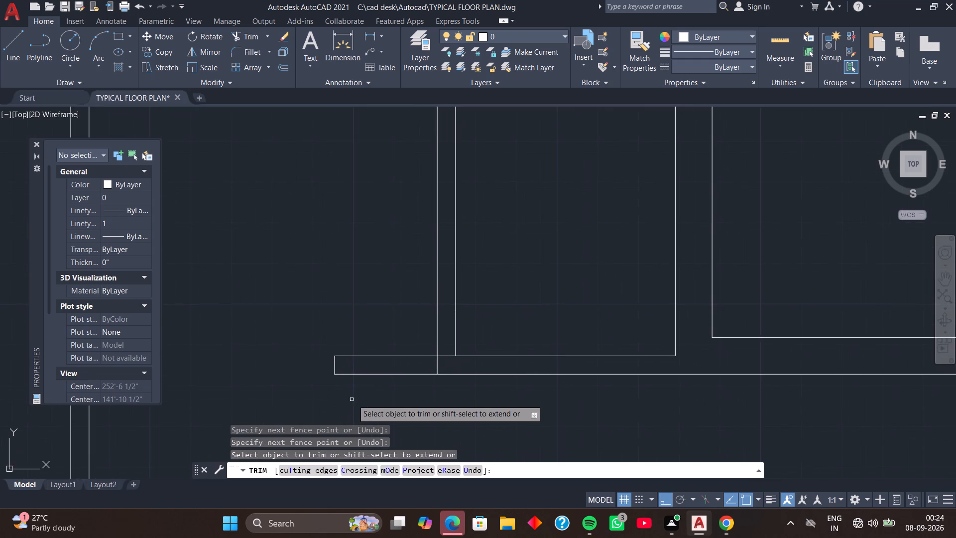
middle_drag(366, 399, 323, 394)
click(394, 360)
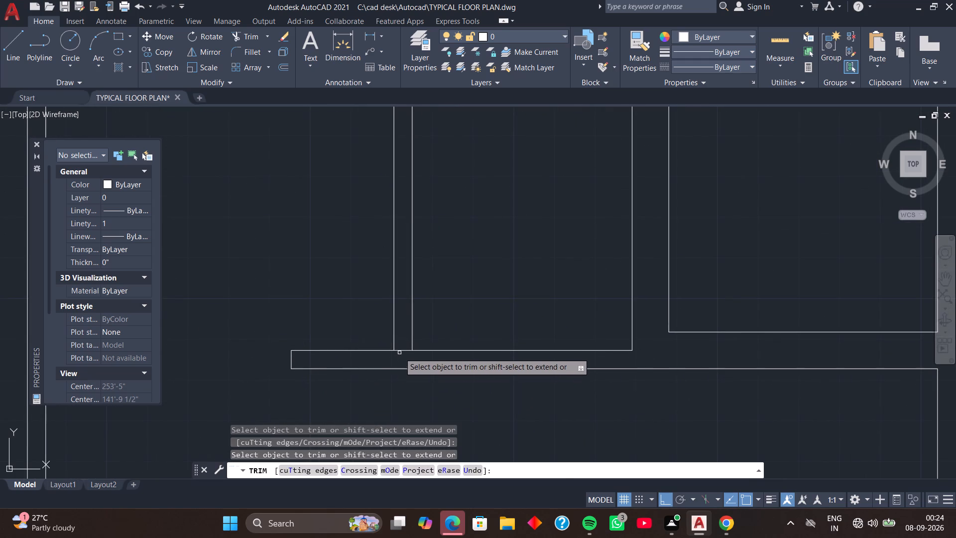
click(401, 349)
scroll(426, 369, down, 2)
middle_drag(452, 391, 435, 329)
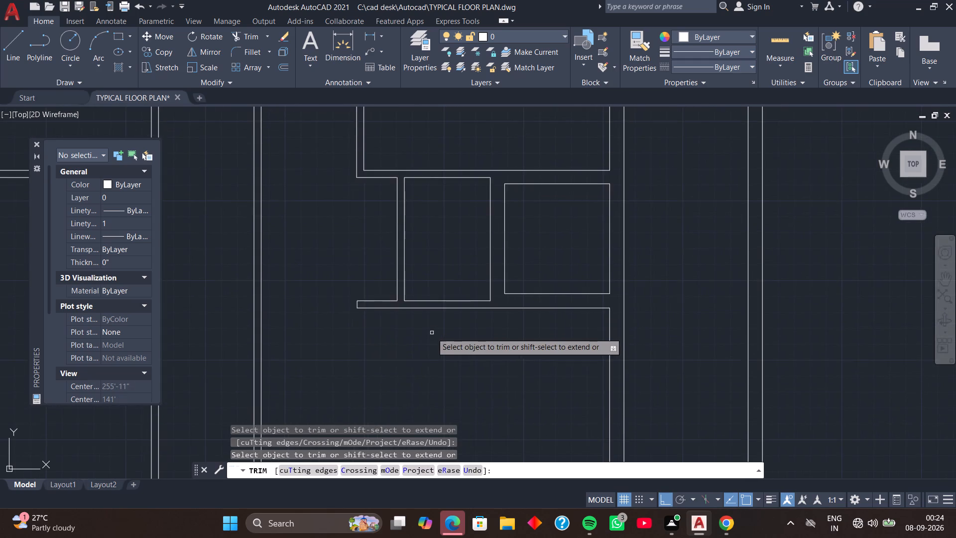
scroll(432, 333, down, 1)
middle_drag(427, 342, 460, 347)
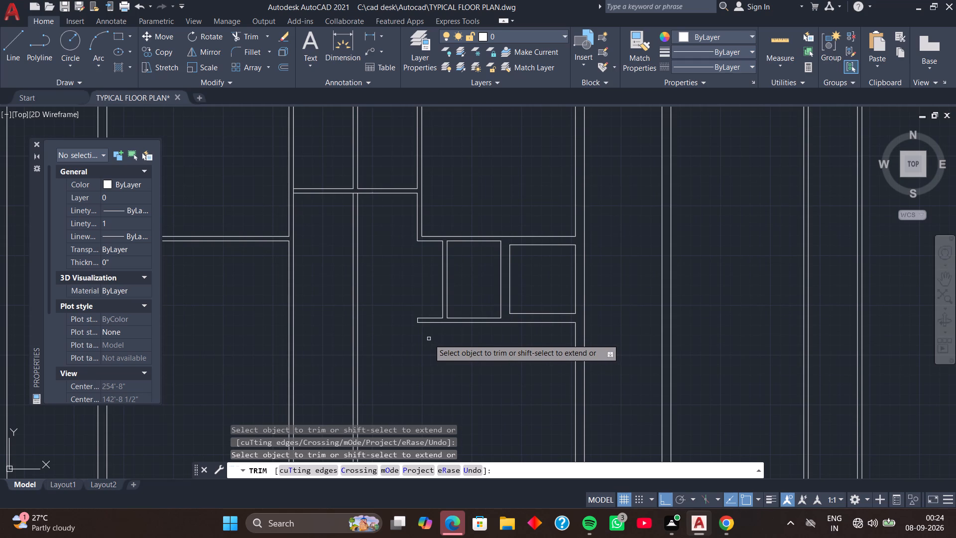
key(space)
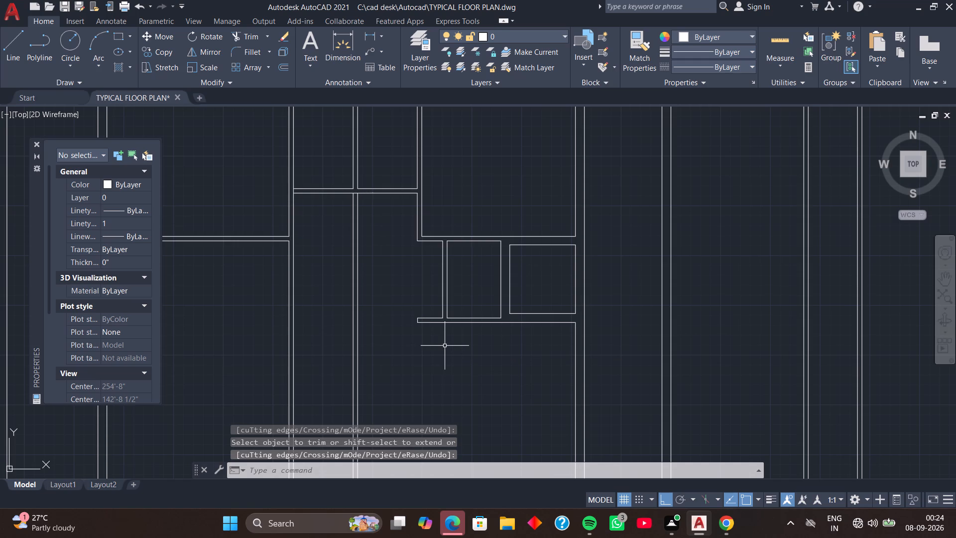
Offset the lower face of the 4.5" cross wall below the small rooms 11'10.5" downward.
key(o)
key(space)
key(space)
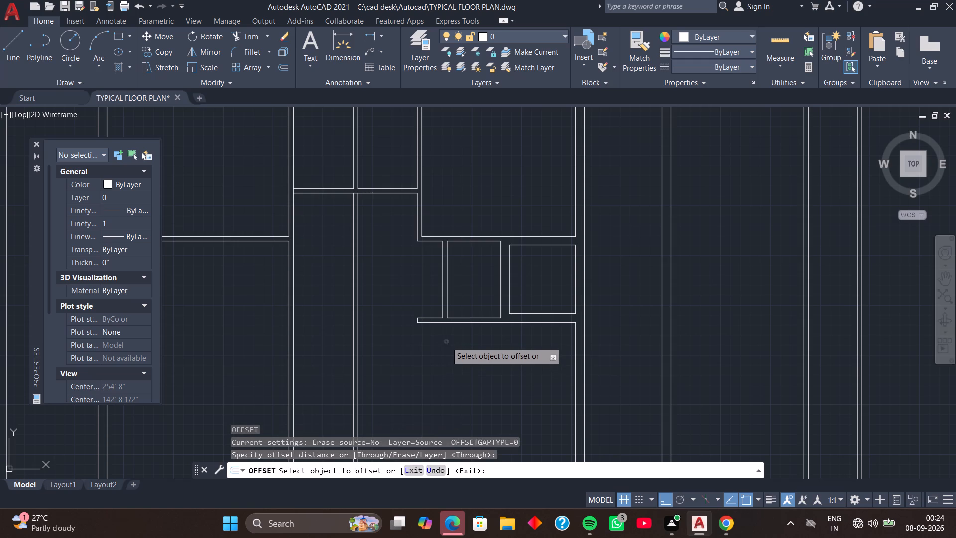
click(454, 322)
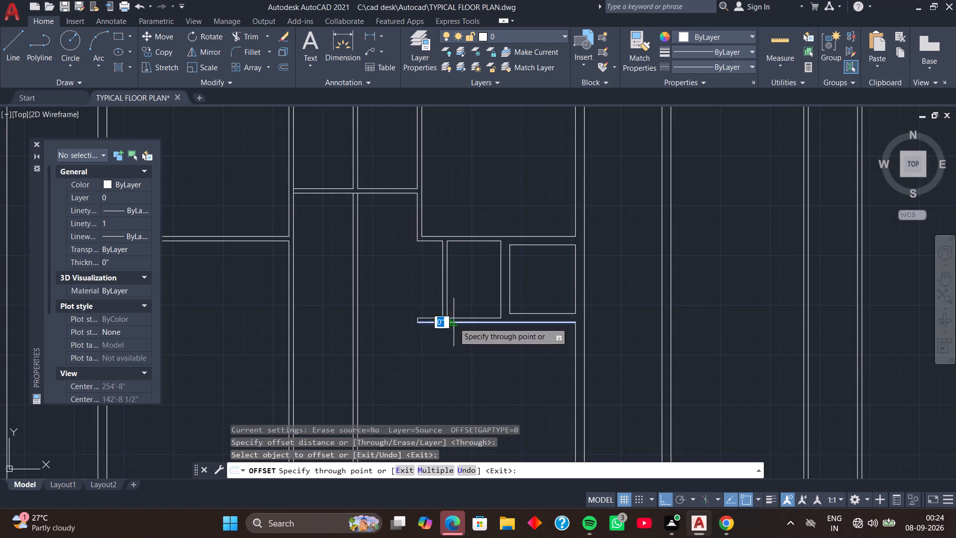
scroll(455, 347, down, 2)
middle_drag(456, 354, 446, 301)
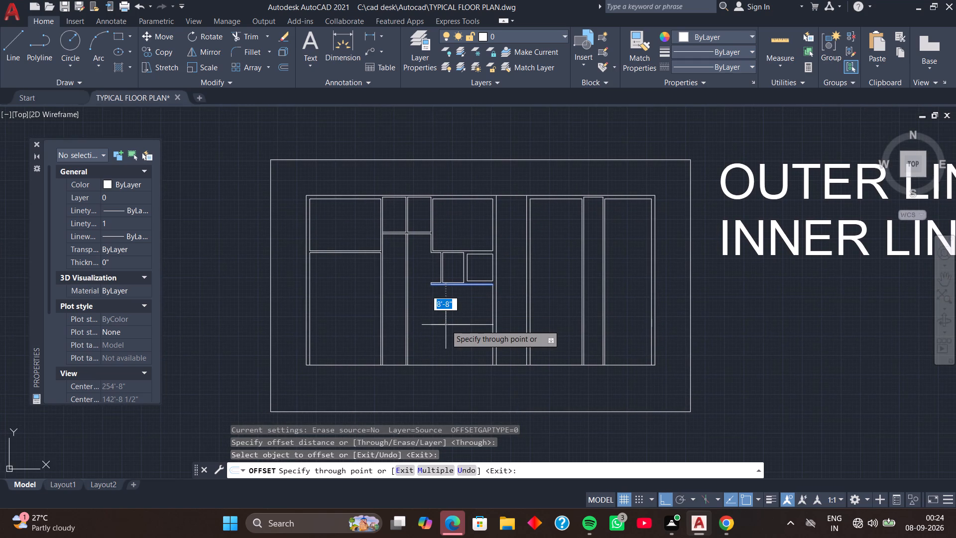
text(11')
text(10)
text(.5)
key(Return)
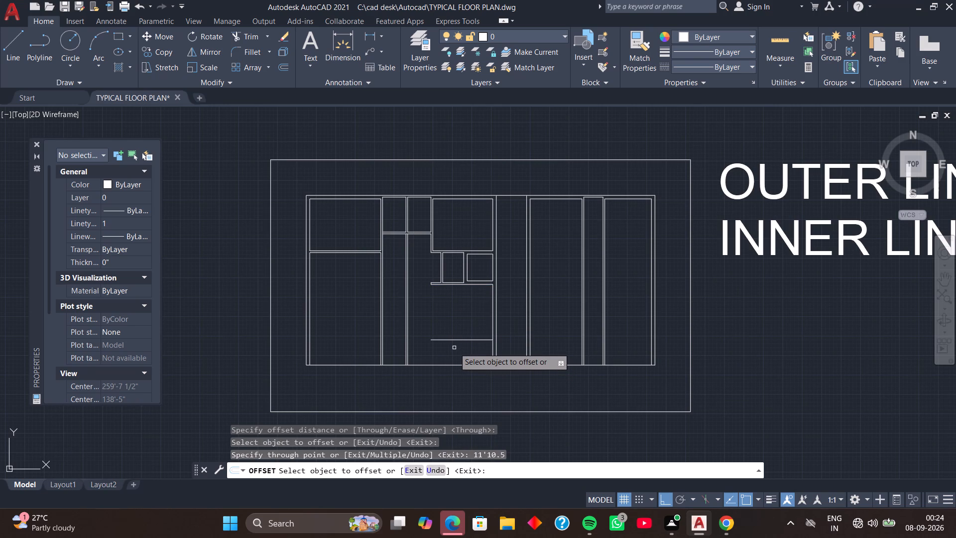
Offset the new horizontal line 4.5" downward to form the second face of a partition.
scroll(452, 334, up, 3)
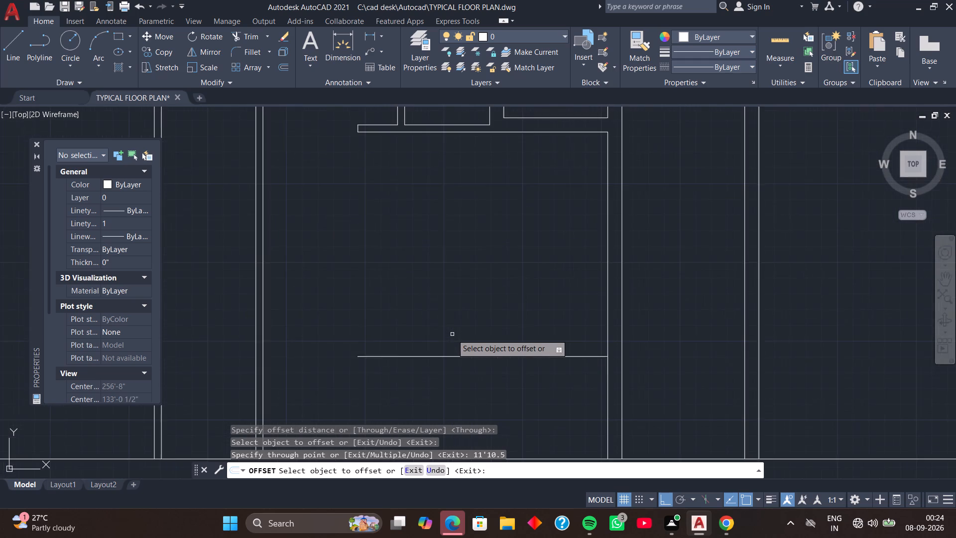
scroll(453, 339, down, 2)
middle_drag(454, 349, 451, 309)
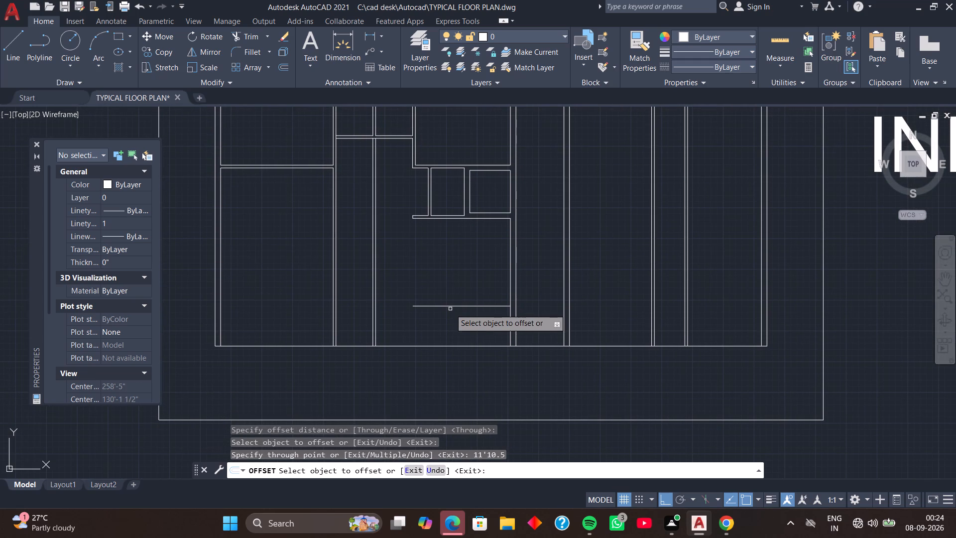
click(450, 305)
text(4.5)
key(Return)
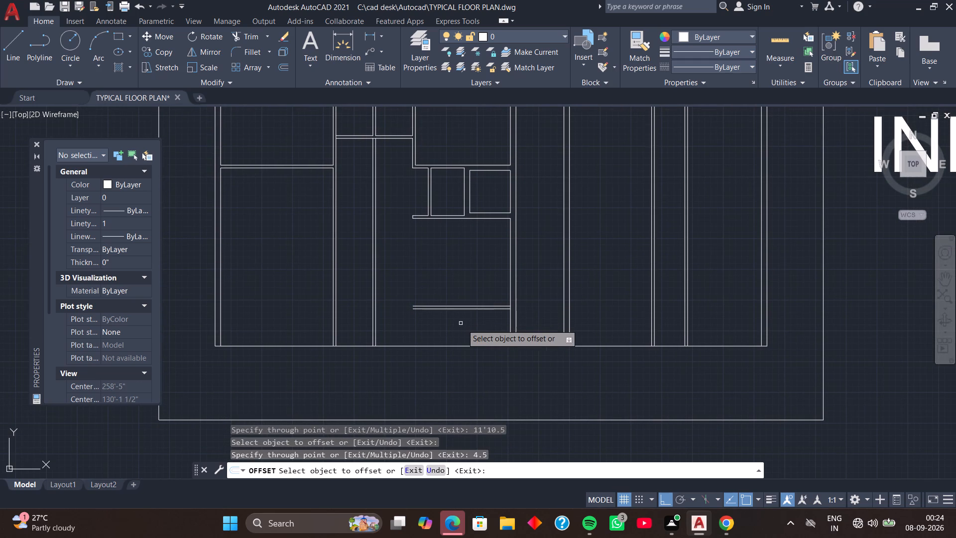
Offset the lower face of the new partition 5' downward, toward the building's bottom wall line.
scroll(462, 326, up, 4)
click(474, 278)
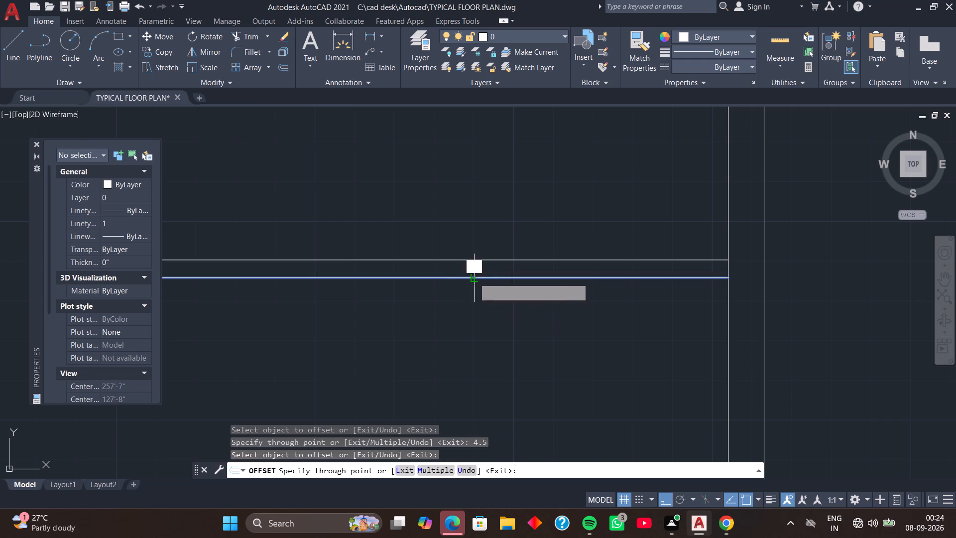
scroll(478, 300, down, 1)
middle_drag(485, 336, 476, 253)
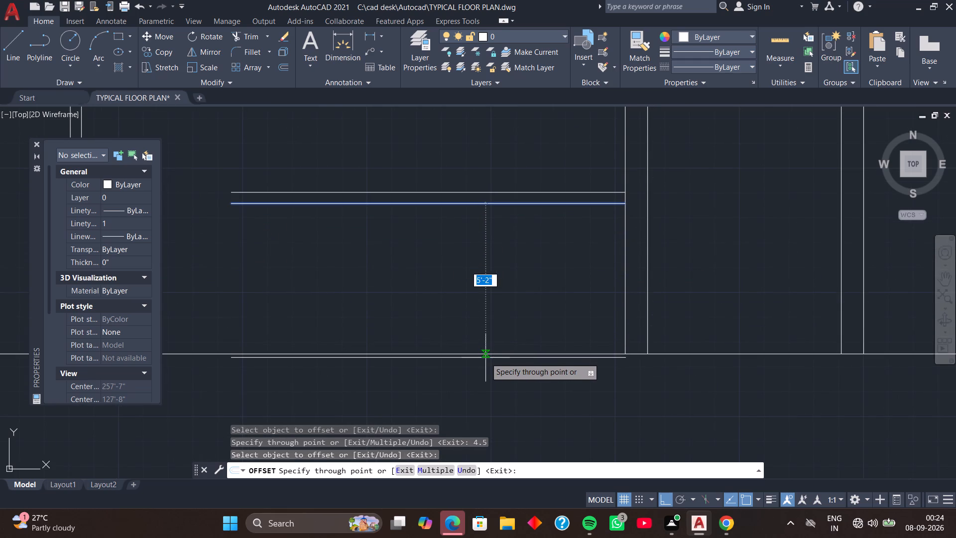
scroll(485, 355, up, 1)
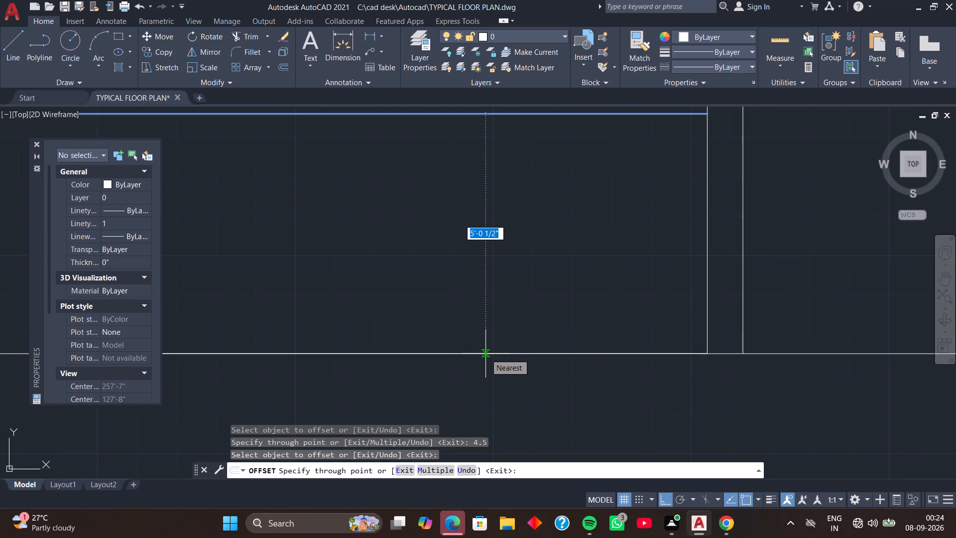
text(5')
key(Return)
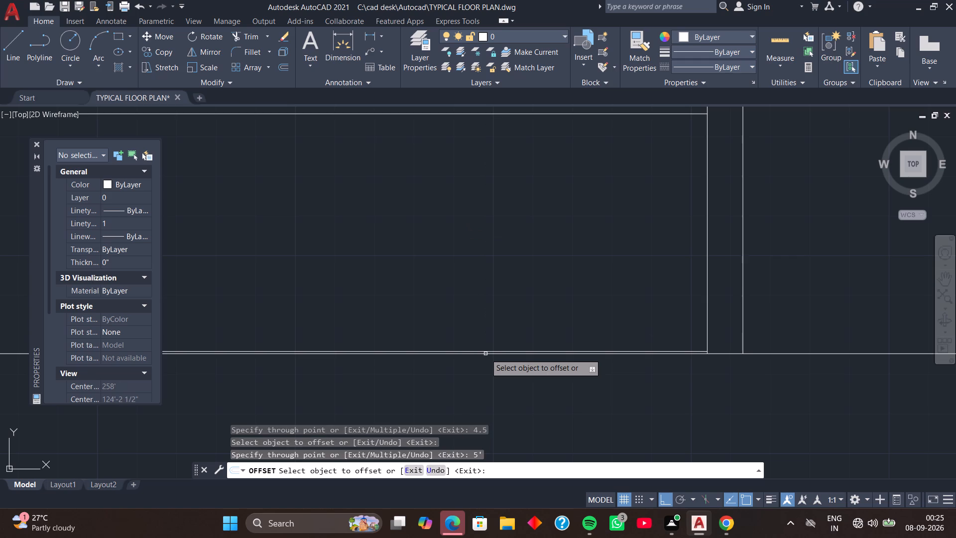
Dimension the vertical gap between the 5' offset line and the building's bottom wall line at the 9" vertical wall.
scroll(714, 342, up, 3)
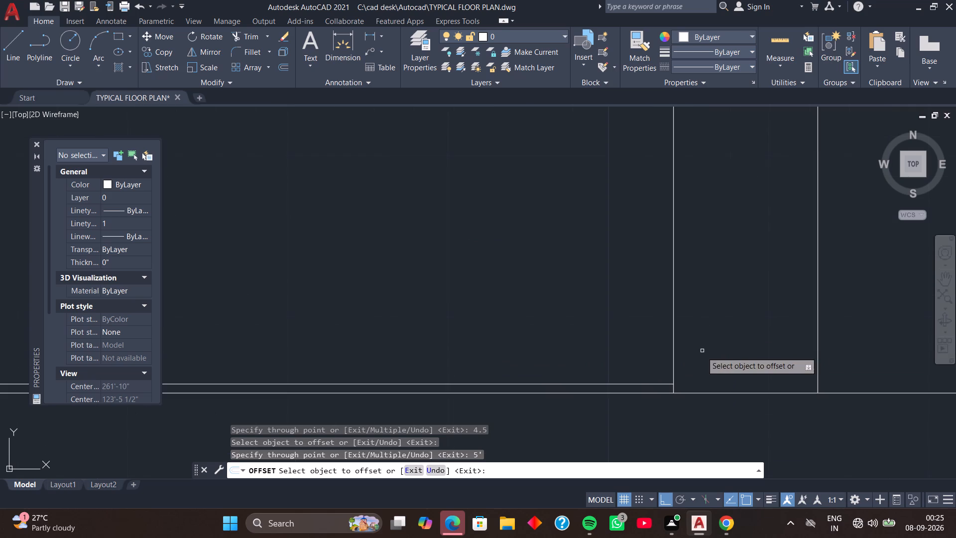
scroll(654, 322, down, 5)
scroll(229, 335, up, 2)
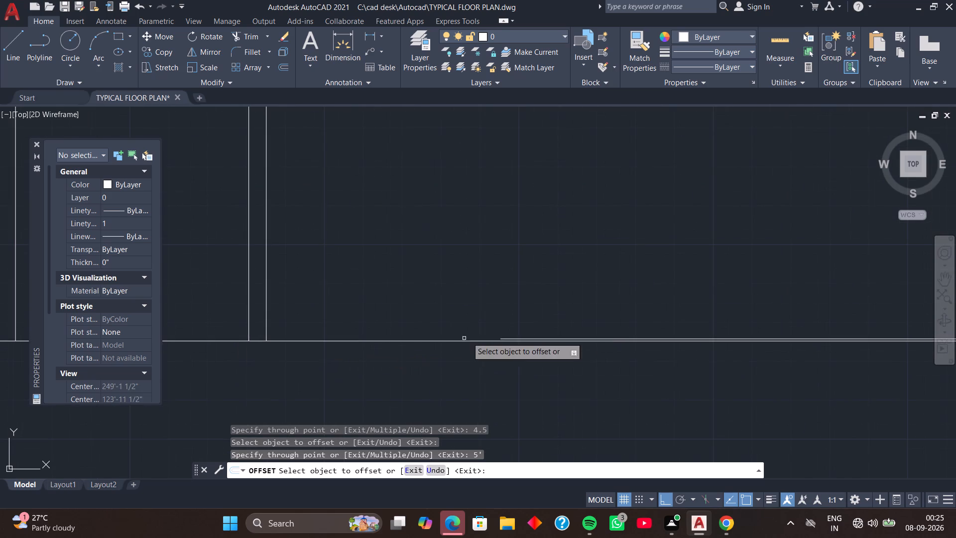
scroll(521, 332, up, 2)
scroll(527, 327, down, 3)
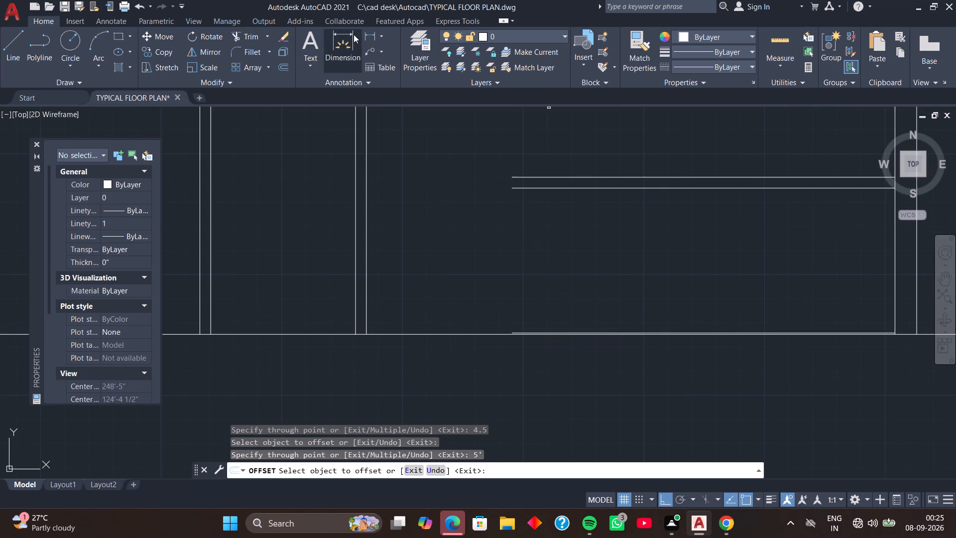
click(370, 36)
scroll(557, 245, down, 2)
middle_drag(598, 265, 358, 227)
scroll(478, 259, up, 2)
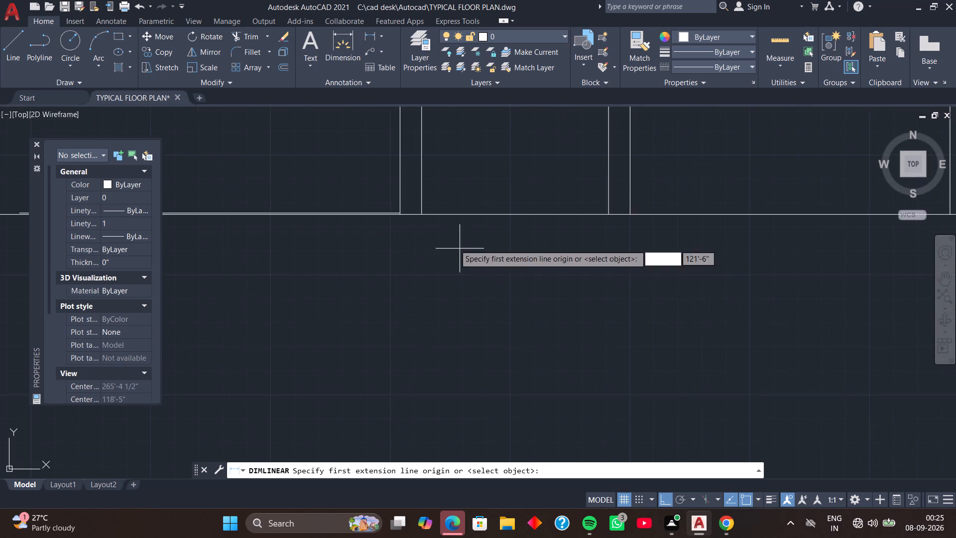
scroll(423, 228, up, 3)
middle_drag(375, 220, 537, 343)
scroll(486, 317, up, 4)
middle_drag(481, 297, 512, 353)
click(486, 237)
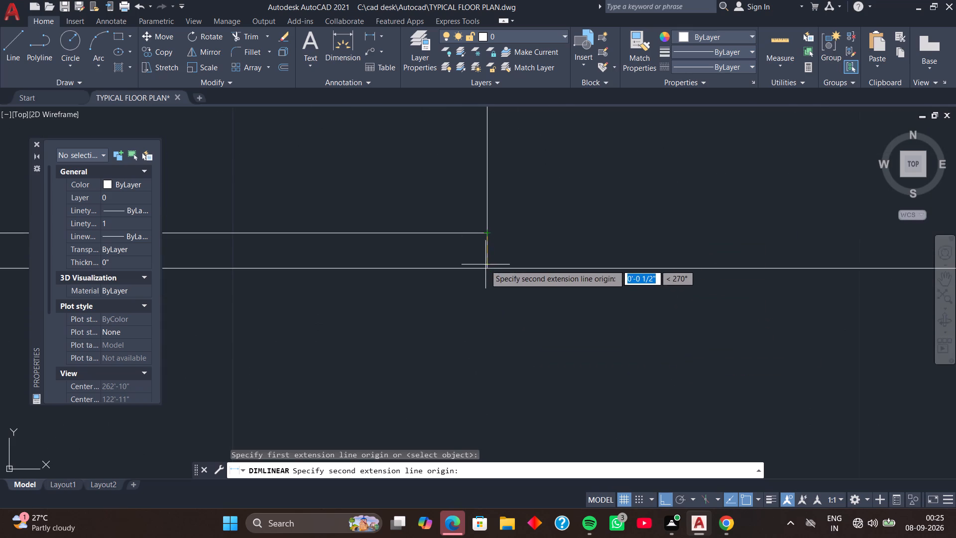
click(485, 267)
click(510, 265)
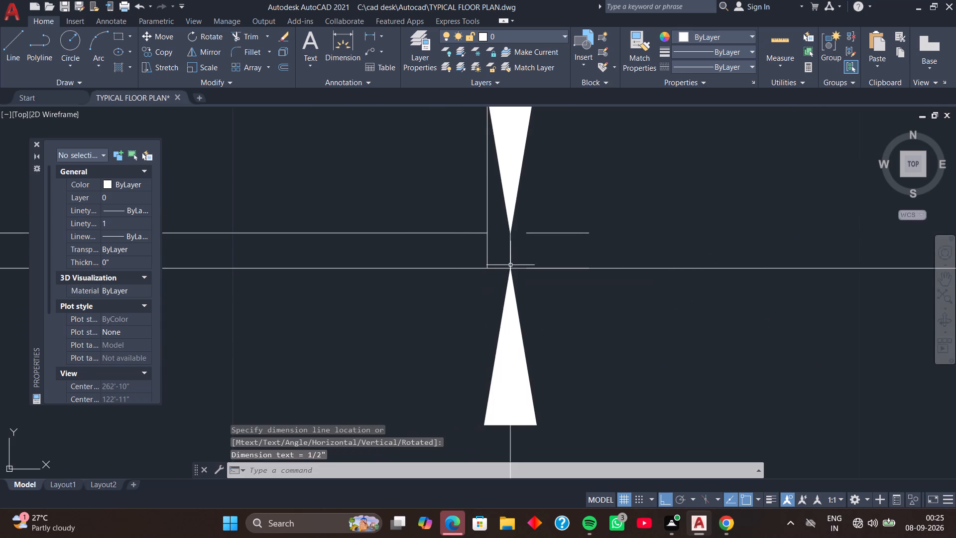
scroll(510, 265, down, 5)
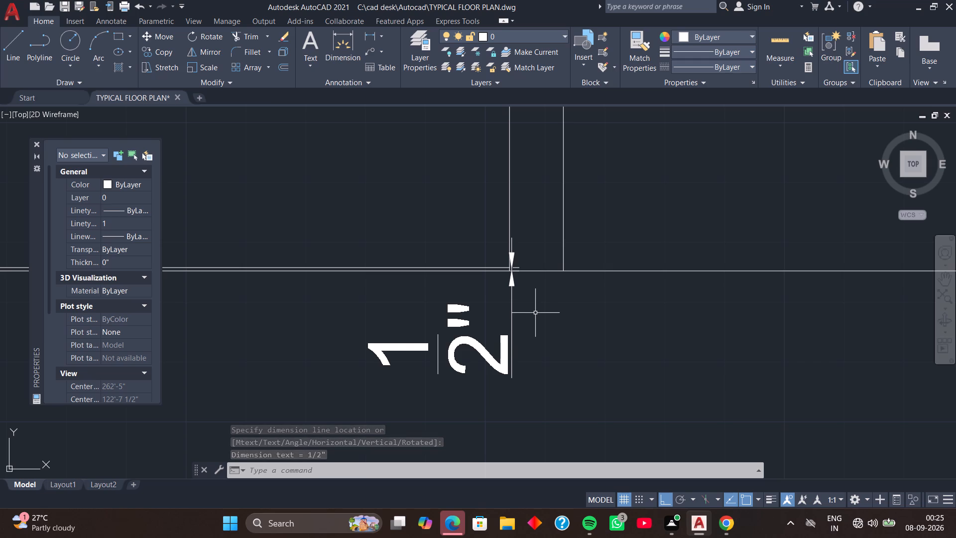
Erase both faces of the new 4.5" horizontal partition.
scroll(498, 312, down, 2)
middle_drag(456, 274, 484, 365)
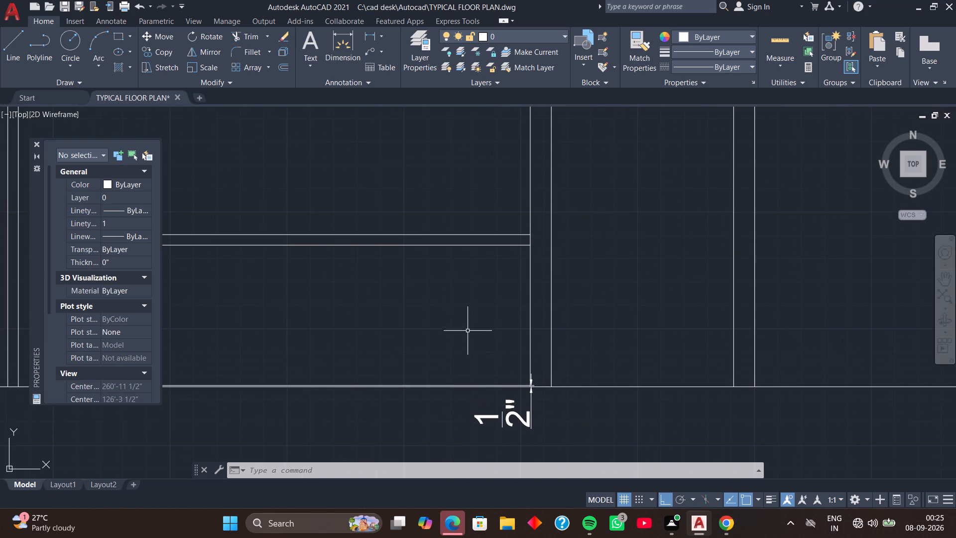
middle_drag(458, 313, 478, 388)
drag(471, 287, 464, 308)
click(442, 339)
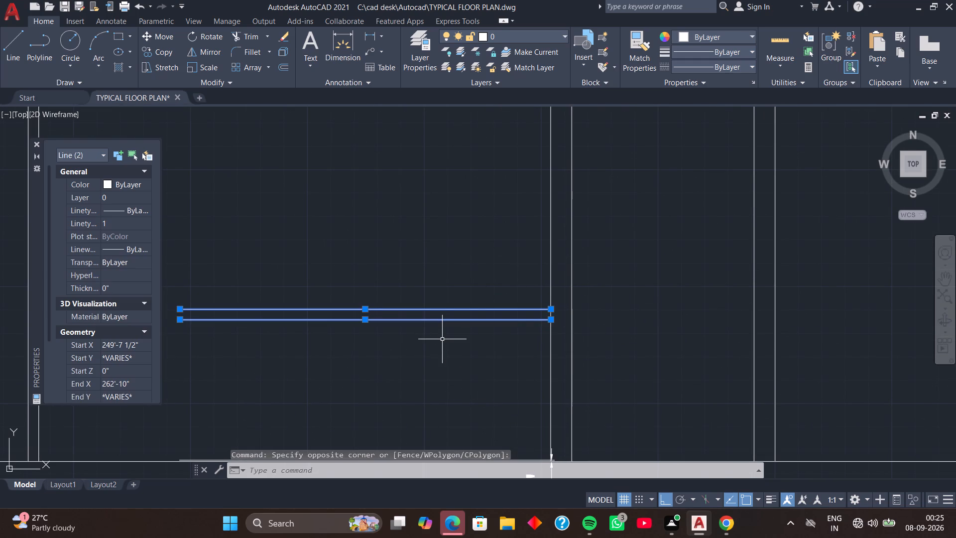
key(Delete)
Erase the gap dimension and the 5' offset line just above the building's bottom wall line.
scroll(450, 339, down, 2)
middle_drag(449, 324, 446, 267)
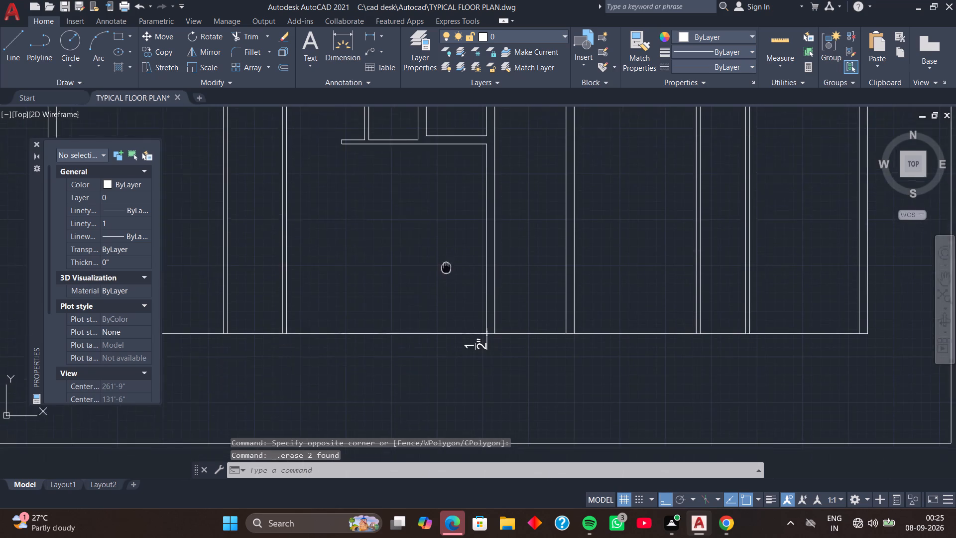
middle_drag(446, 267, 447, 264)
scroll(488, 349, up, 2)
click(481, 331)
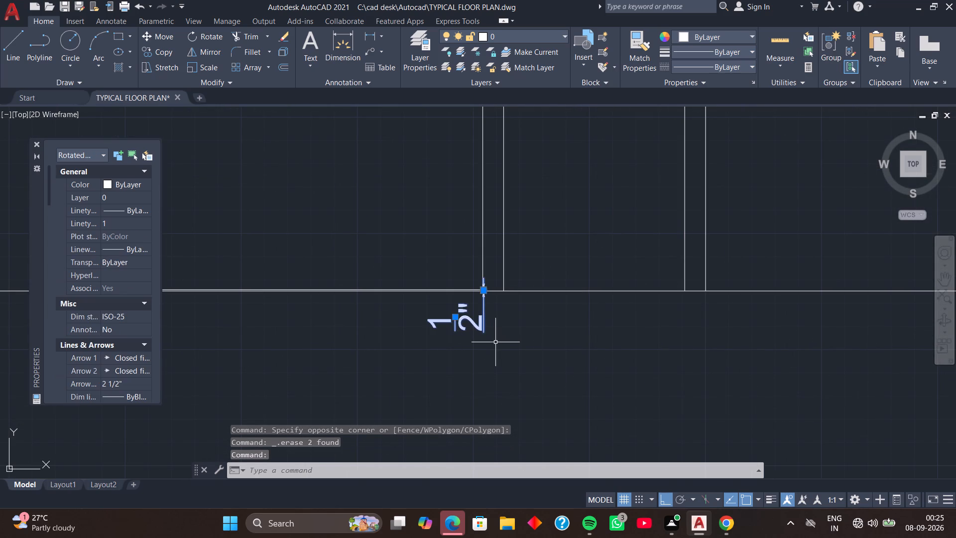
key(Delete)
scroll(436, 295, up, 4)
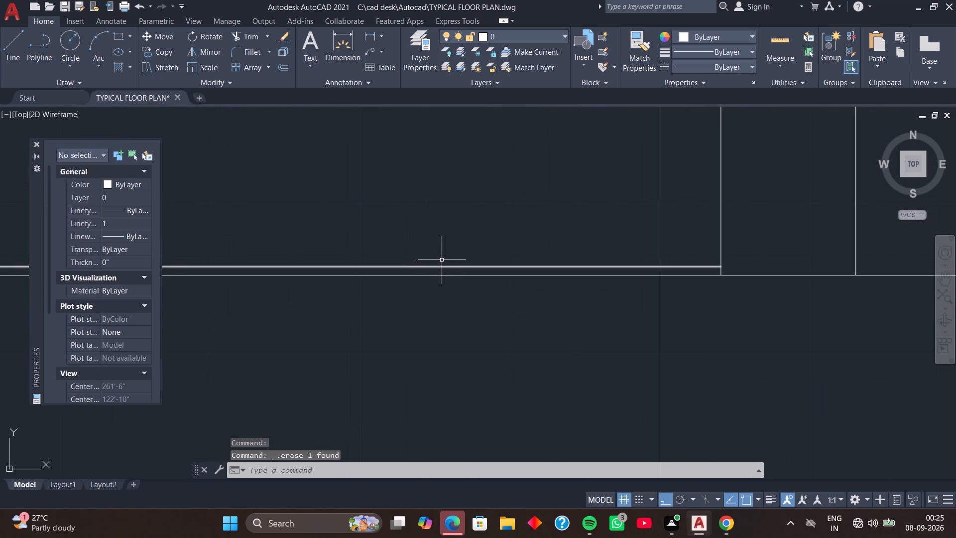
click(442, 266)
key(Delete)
Offset the lower face of the cross wall below the small rooms 11'11" downward.
scroll(442, 266, down, 4)
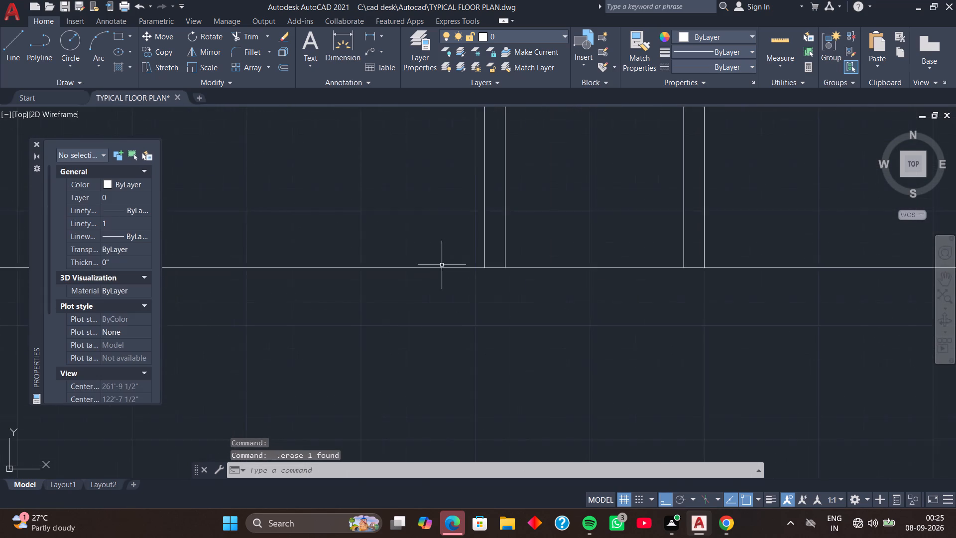
scroll(442, 265, down, 1)
middle_drag(451, 225, 470, 358)
scroll(454, 231, down, 1)
middle_drag(458, 294, 471, 386)
scroll(454, 346, up, 1)
middle_drag(442, 321, 442, 345)
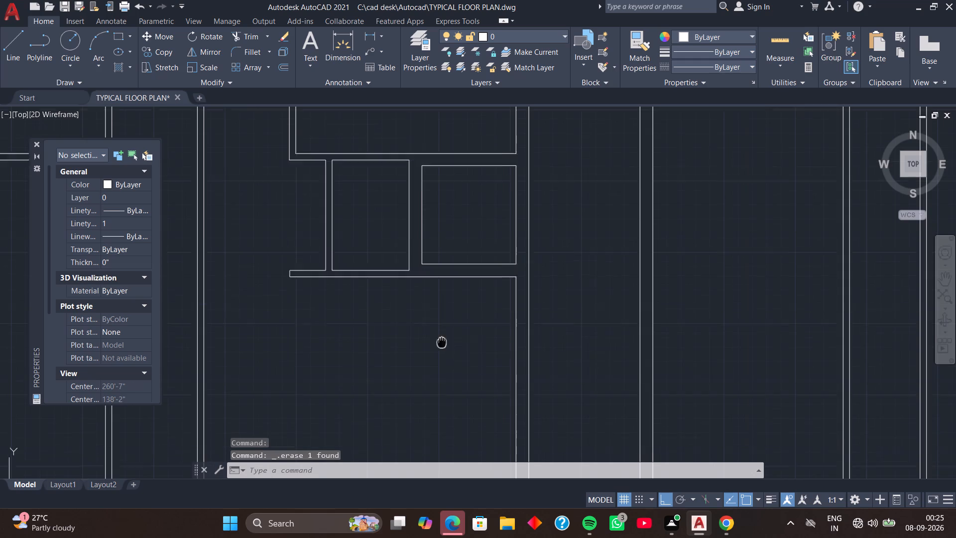
middle_drag(442, 345, 441, 378)
key(o)
key(space)
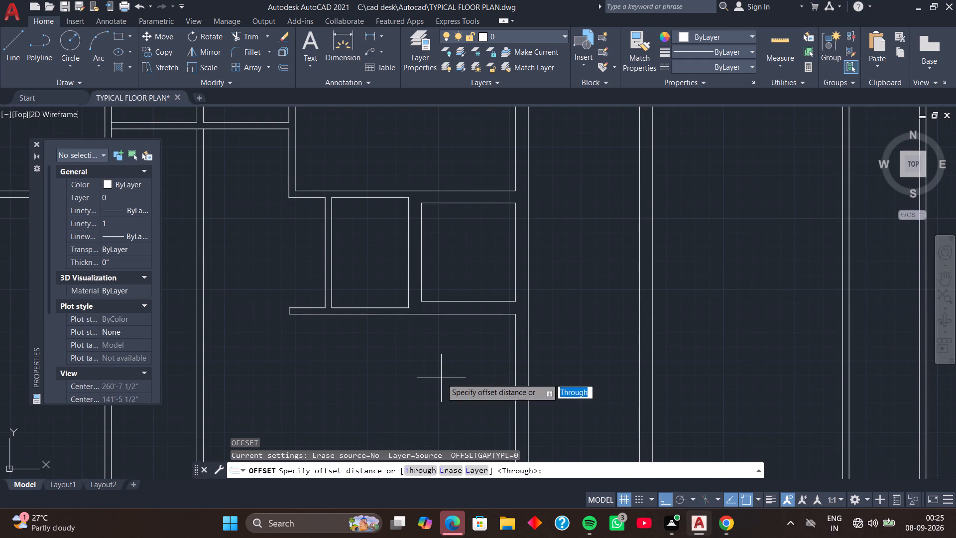
key(space)
click(449, 313)
scroll(449, 339, down, 2)
middle_drag(448, 350, 448, 351)
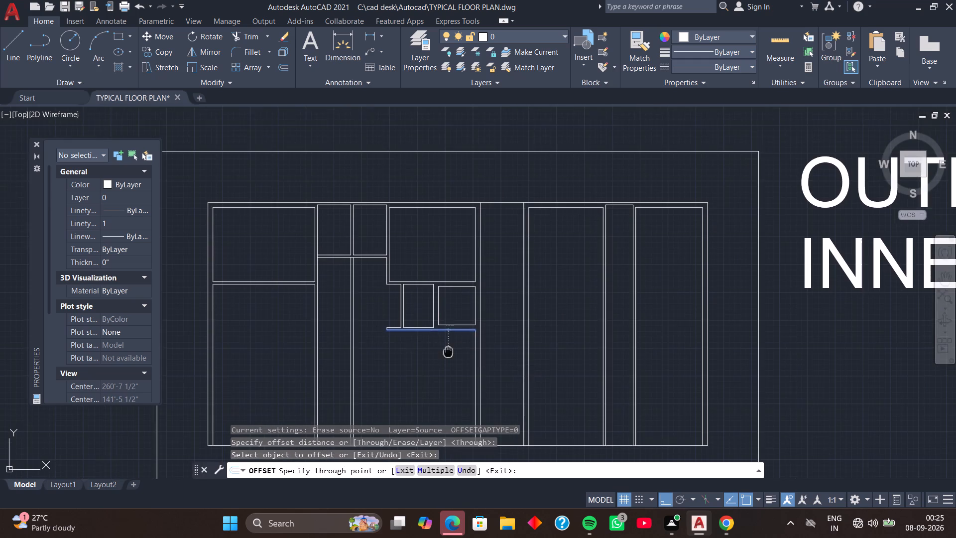
middle_drag(448, 351, 447, 364)
text(11)
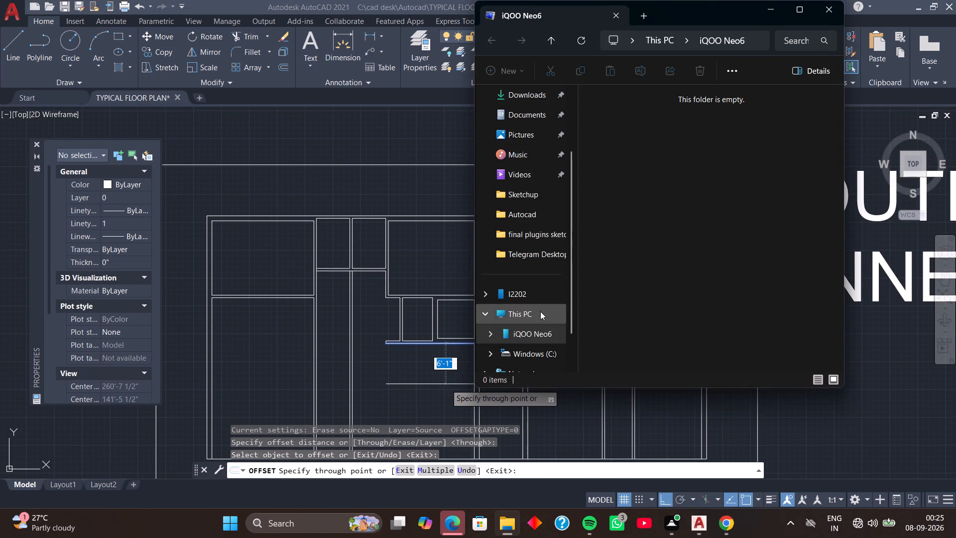
click(827, 9)
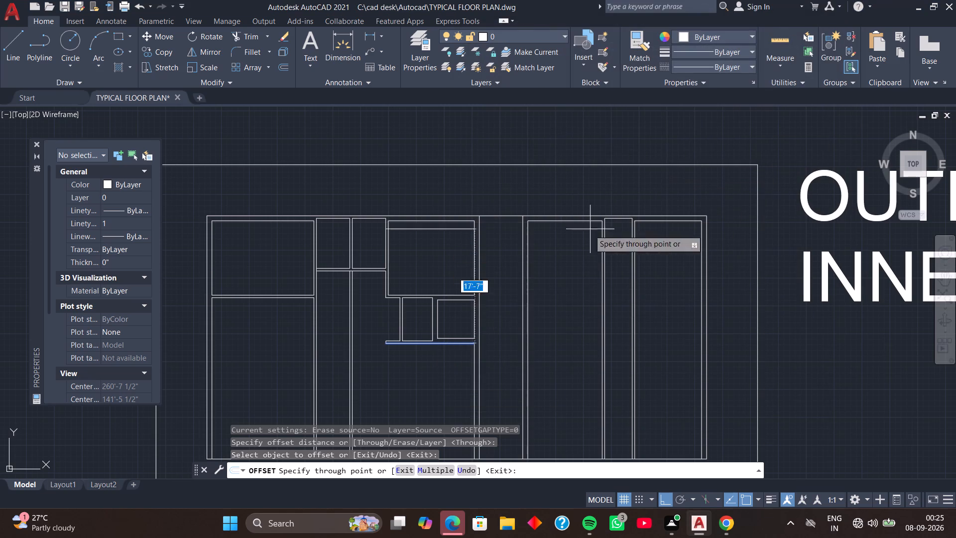
text(11')
text(11)
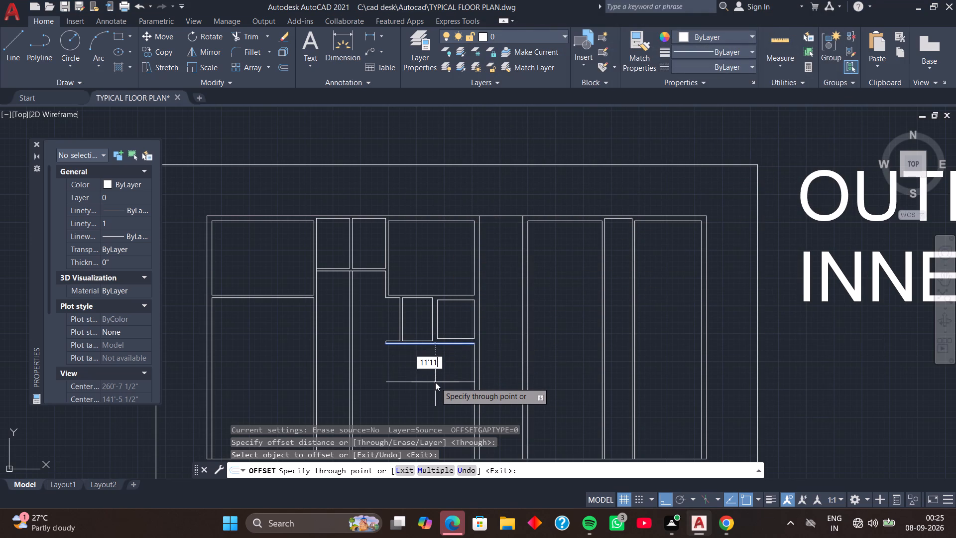
key(Return)
Offset the new horizontal line 4.5" downward to form the partition's second face.
scroll(415, 400, down, 1)
middle_drag(412, 373, 429, 314)
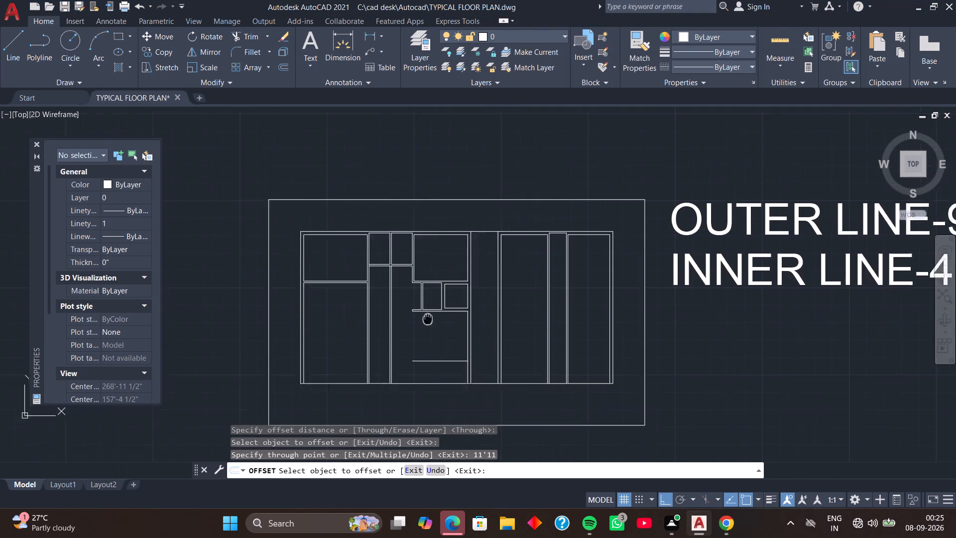
middle_drag(429, 314, 446, 244)
scroll(455, 283, up, 5)
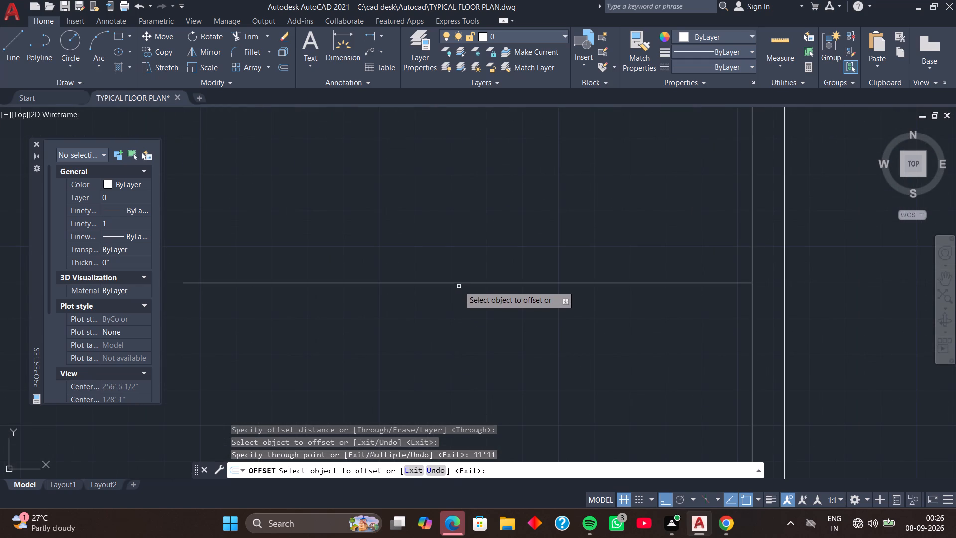
click(460, 284)
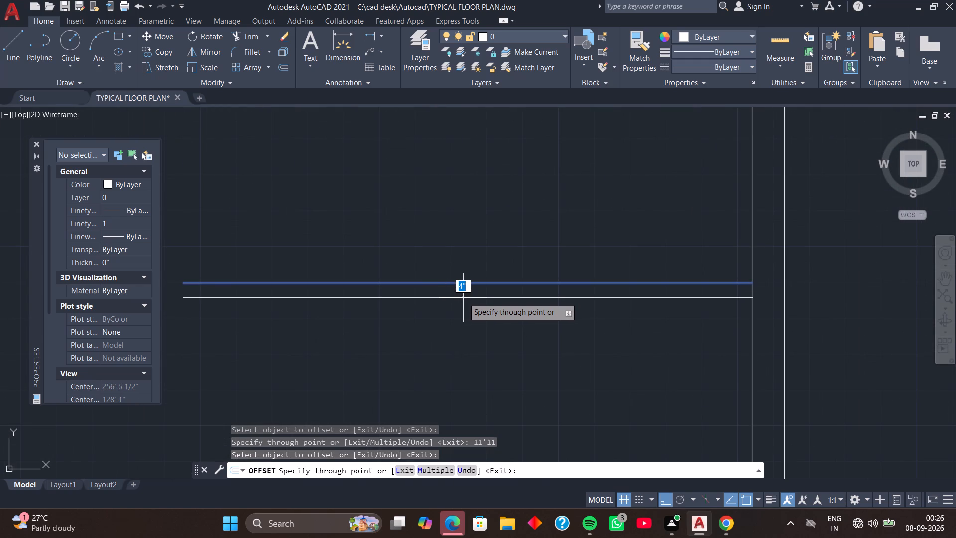
text(4.5)
key(Return)
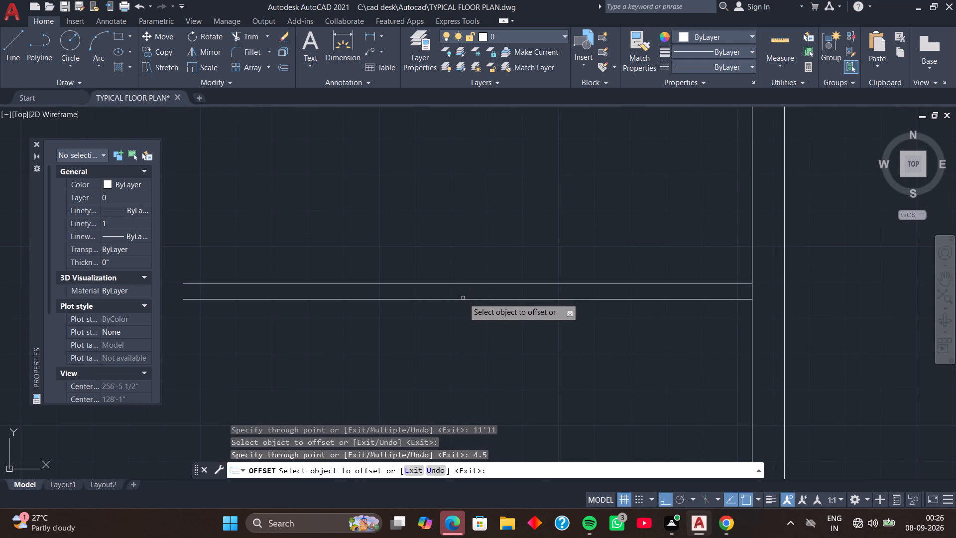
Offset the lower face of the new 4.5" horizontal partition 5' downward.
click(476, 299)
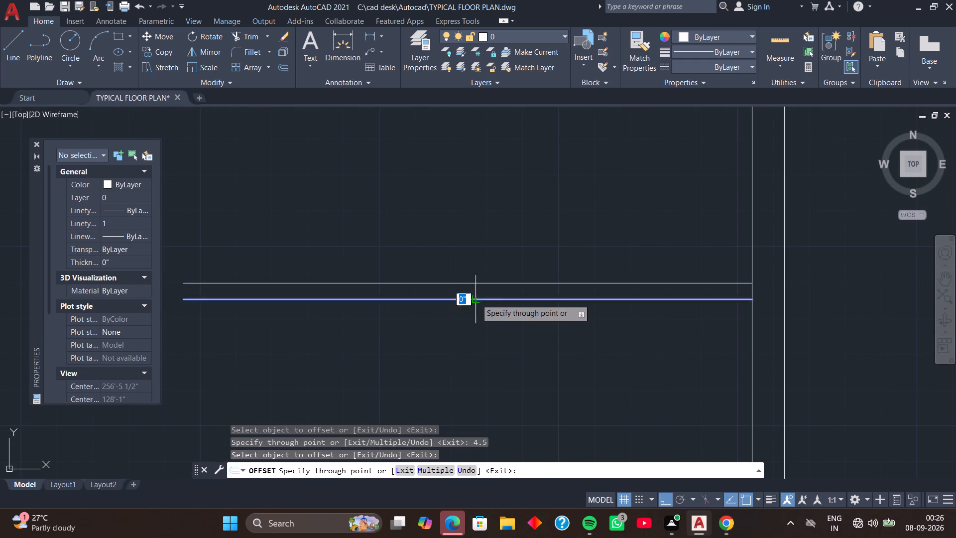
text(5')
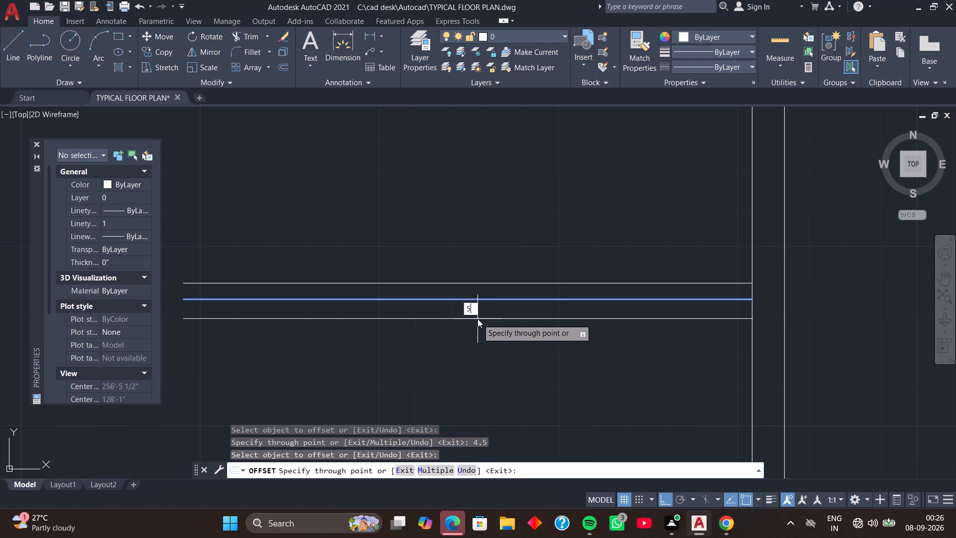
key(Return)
Examine how the 5' offset line sits against the building's bottom wall line, from its free end to the vertical wall.
scroll(541, 310, down, 4)
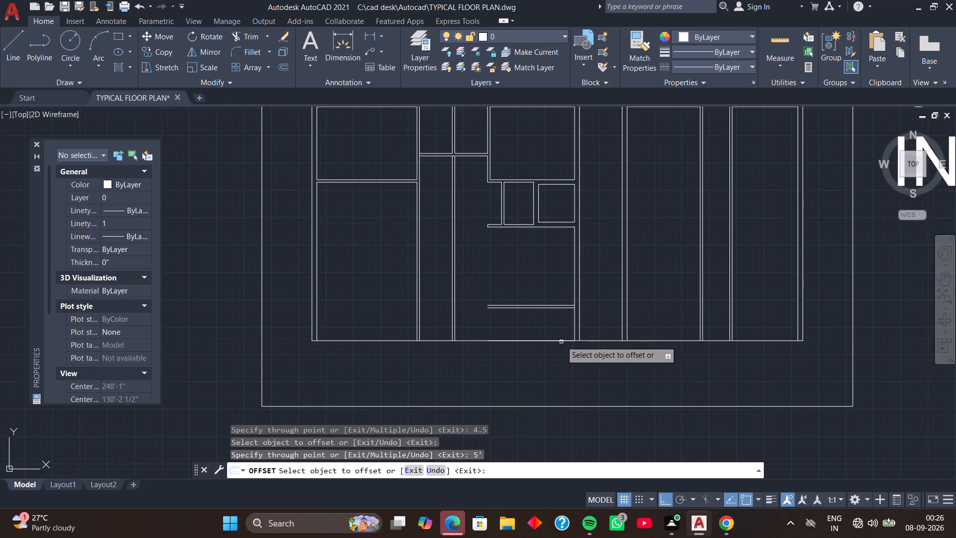
scroll(561, 341, up, 7)
scroll(811, 380, up, 3)
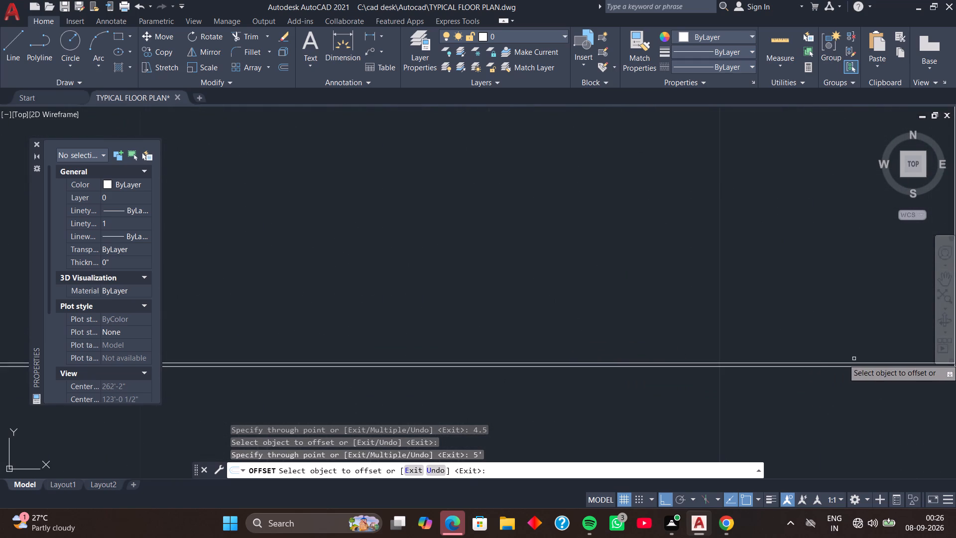
scroll(834, 348, up, 1)
middle_drag(831, 347, 559, 292)
scroll(736, 318, up, 3)
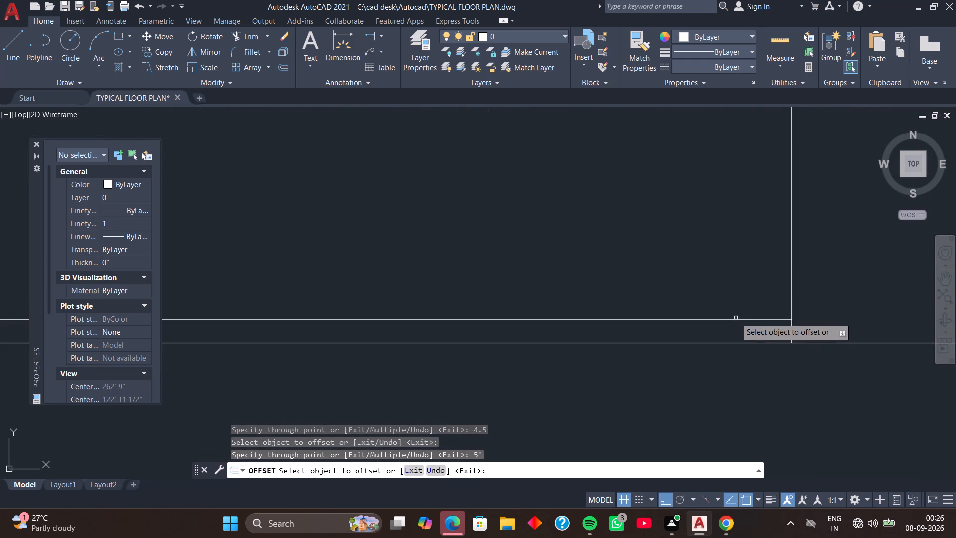
scroll(651, 306, down, 2)
scroll(458, 304, down, 3)
middle_drag(416, 313, 849, 304)
middle_drag(335, 304, 707, 302)
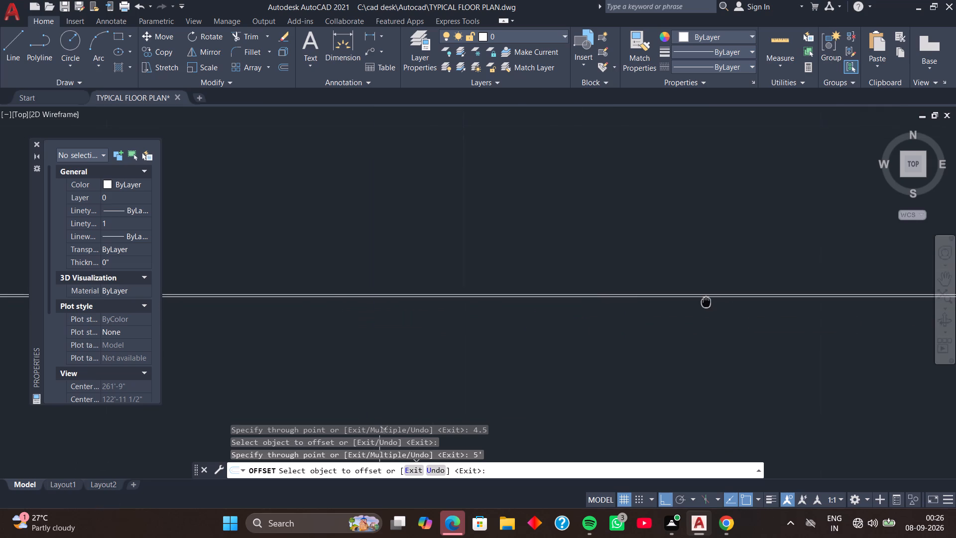
middle_drag(707, 302, 707, 302)
middle_drag(408, 301, 908, 291)
middle_drag(430, 293, 954, 270)
middle_drag(420, 269, 955, 270)
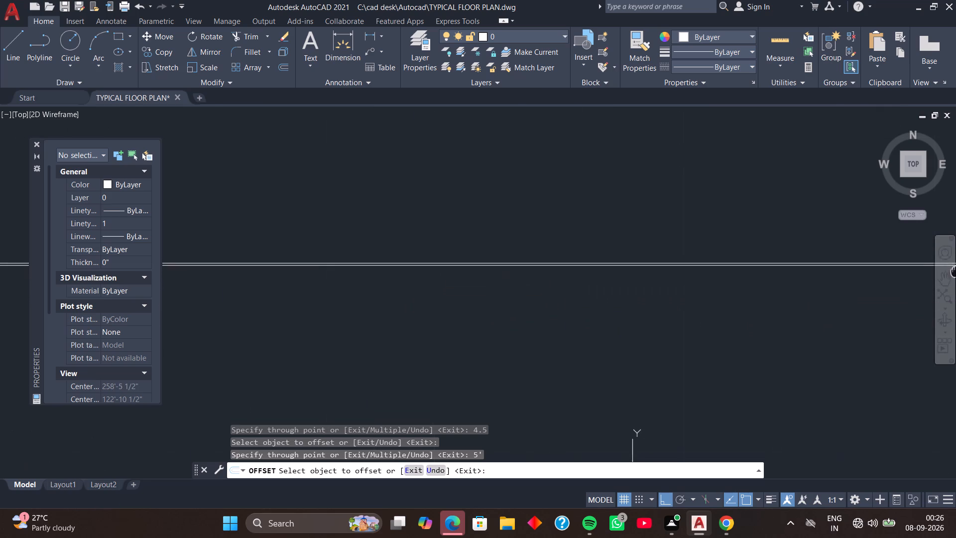
scroll(361, 288, down, 6)
middle_drag(229, 295, 591, 315)
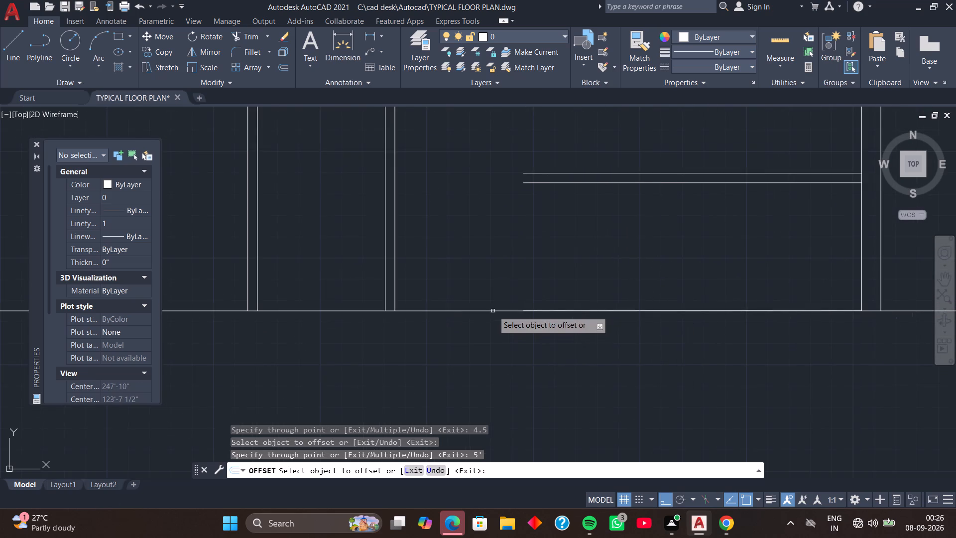
scroll(493, 311, up, 3)
scroll(555, 322, up, 2)
scroll(716, 298, up, 6)
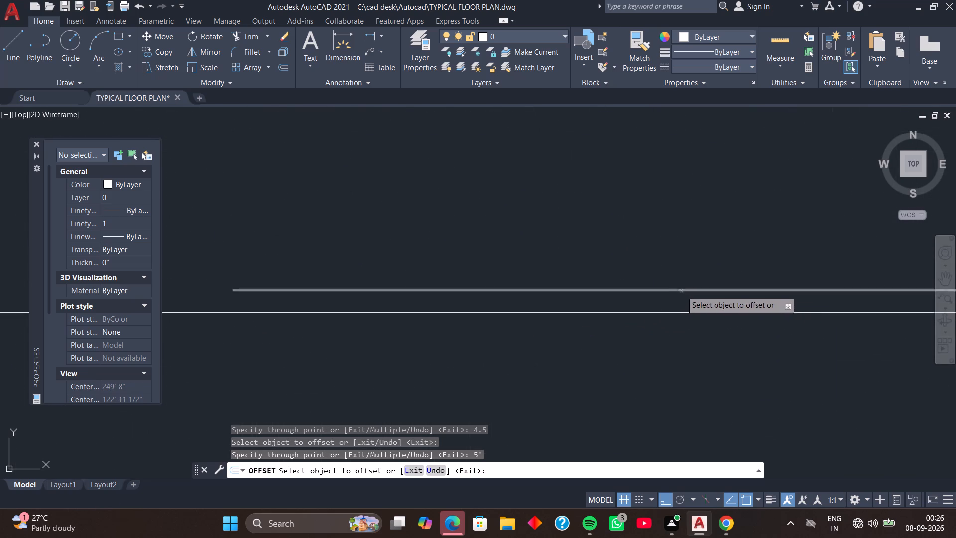
key(Escape)
scroll(642, 346, down, 1)
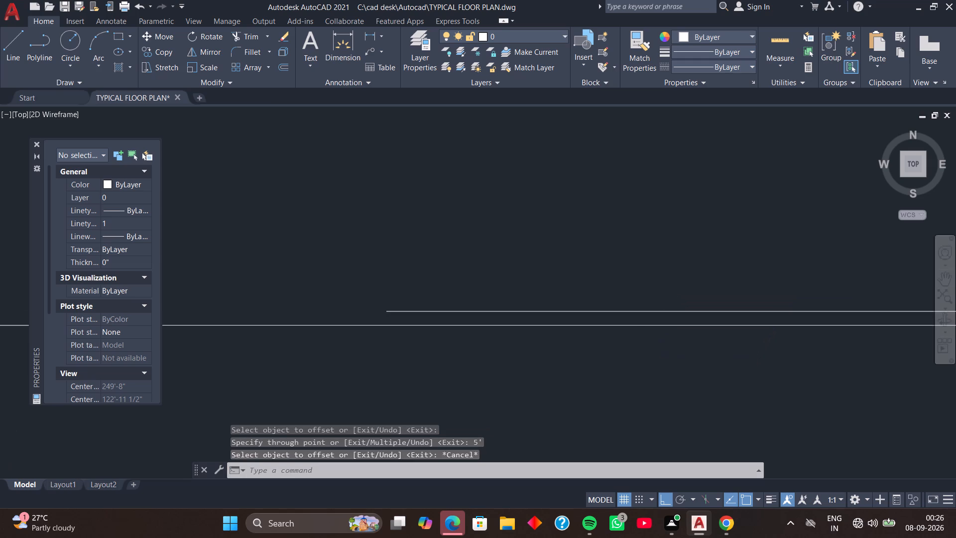
scroll(642, 346, down, 2)
scroll(653, 351, up, 1)
middle_drag(653, 351, 418, 323)
middle_drag(818, 309, 401, 316)
middle_drag(744, 294, 393, 303)
scroll(428, 300, down, 3)
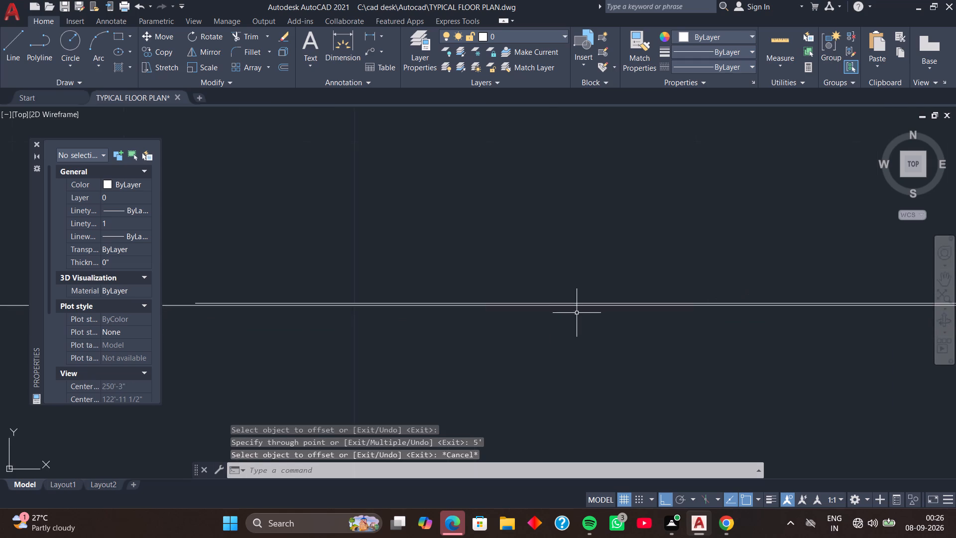
scroll(577, 313, down, 7)
middle_drag(745, 317, 591, 321)
scroll(688, 318, up, 14)
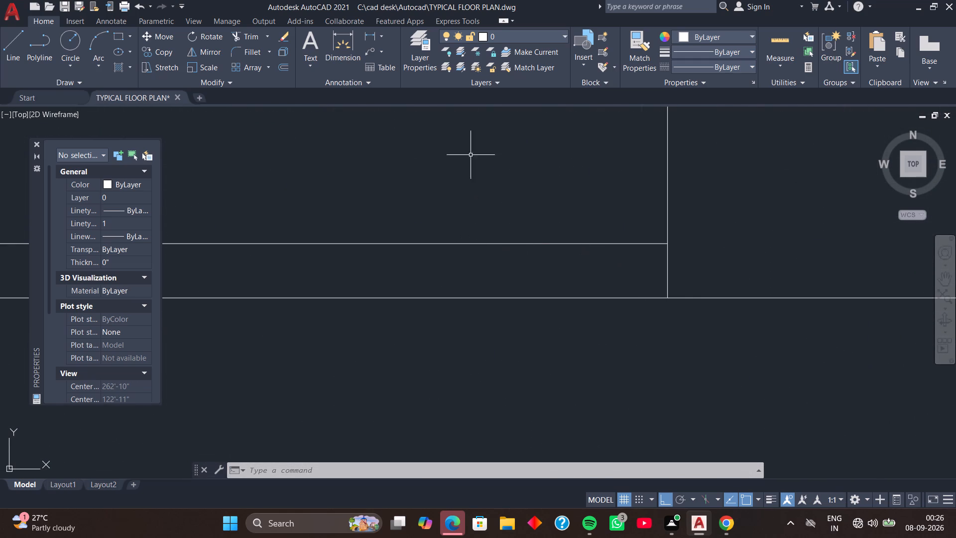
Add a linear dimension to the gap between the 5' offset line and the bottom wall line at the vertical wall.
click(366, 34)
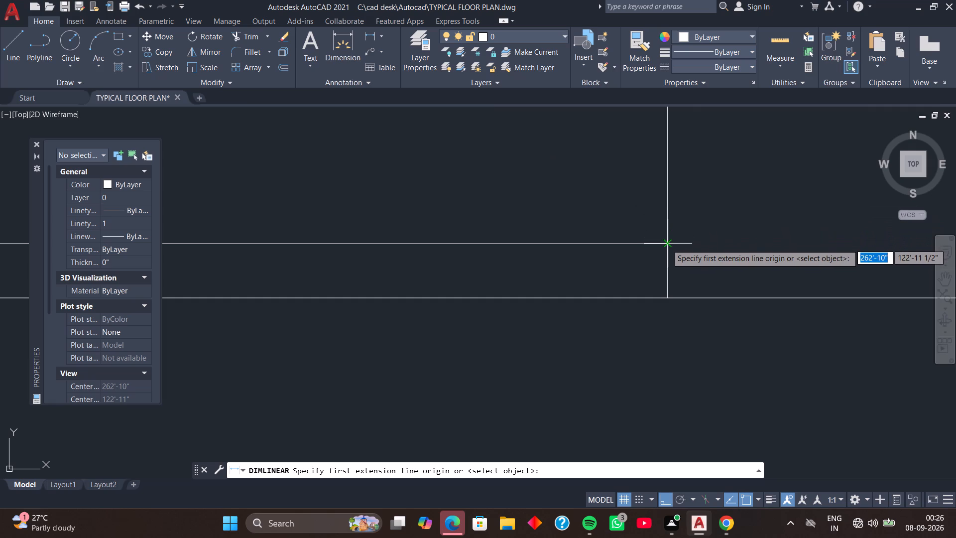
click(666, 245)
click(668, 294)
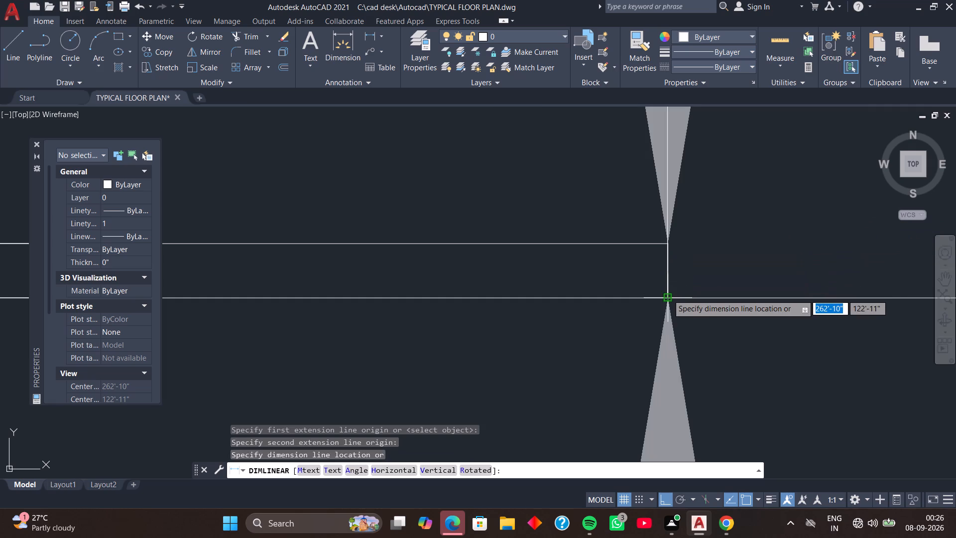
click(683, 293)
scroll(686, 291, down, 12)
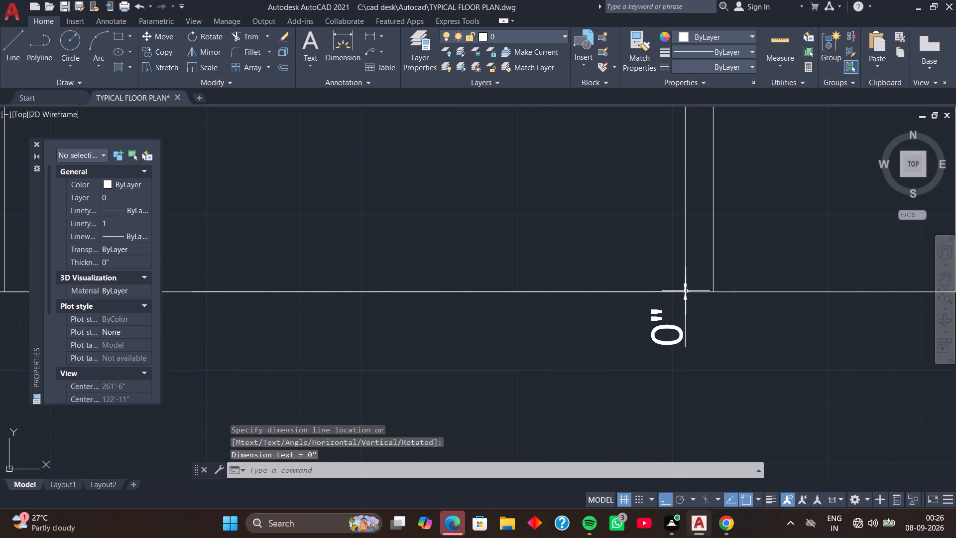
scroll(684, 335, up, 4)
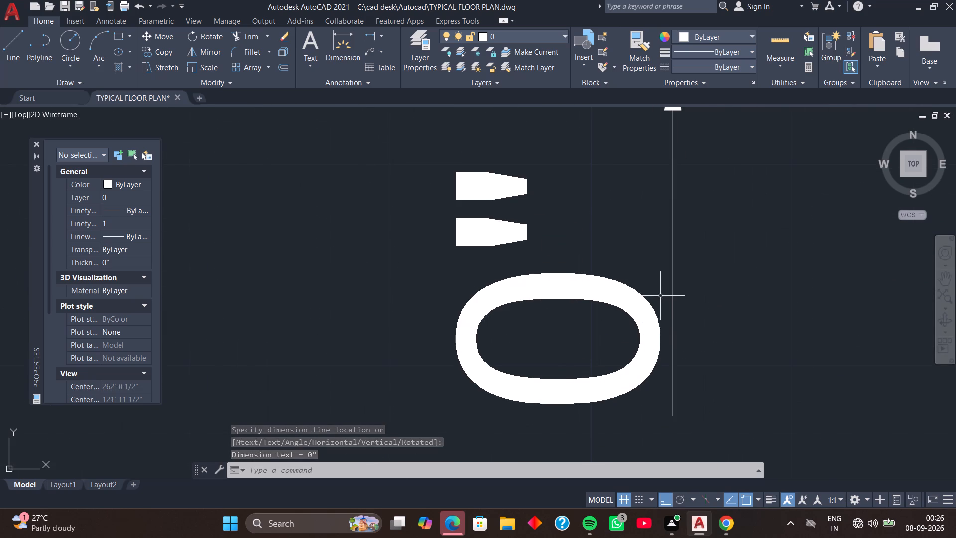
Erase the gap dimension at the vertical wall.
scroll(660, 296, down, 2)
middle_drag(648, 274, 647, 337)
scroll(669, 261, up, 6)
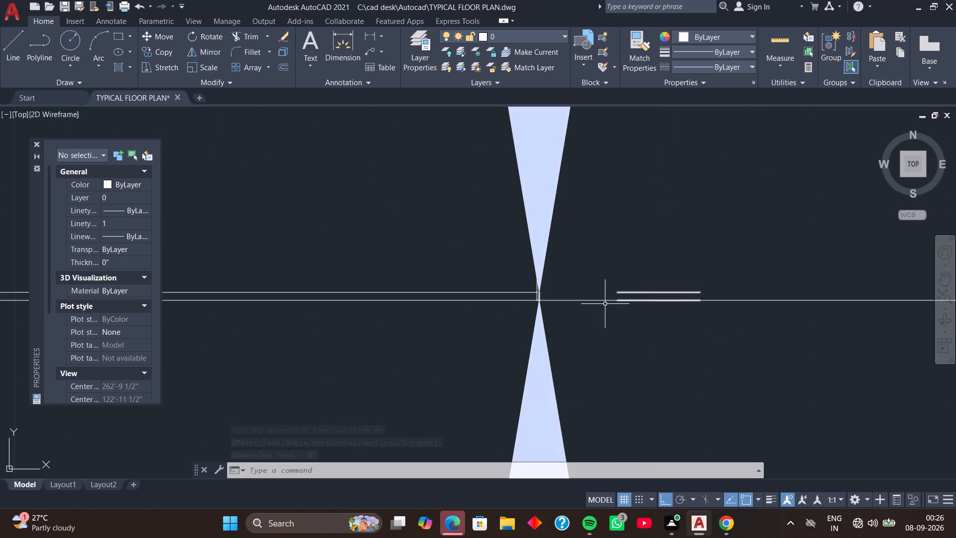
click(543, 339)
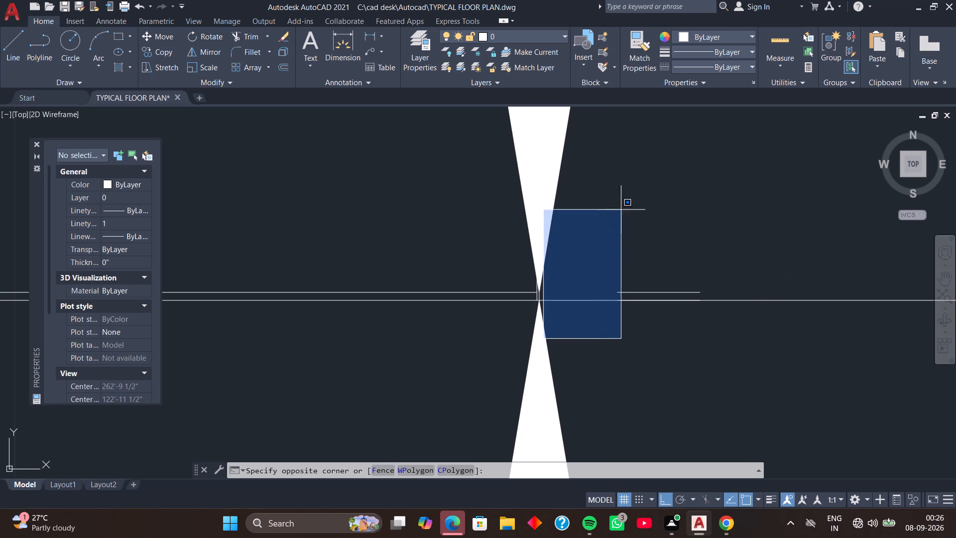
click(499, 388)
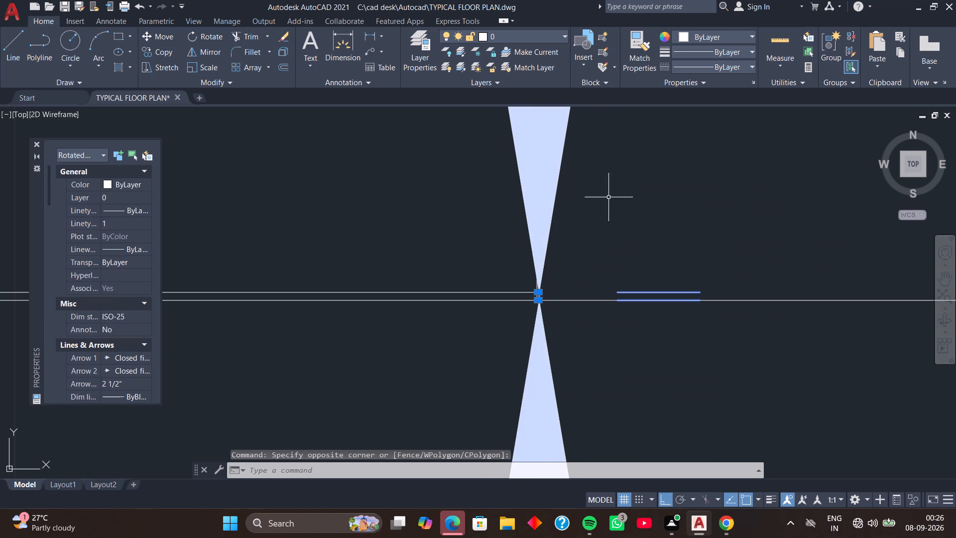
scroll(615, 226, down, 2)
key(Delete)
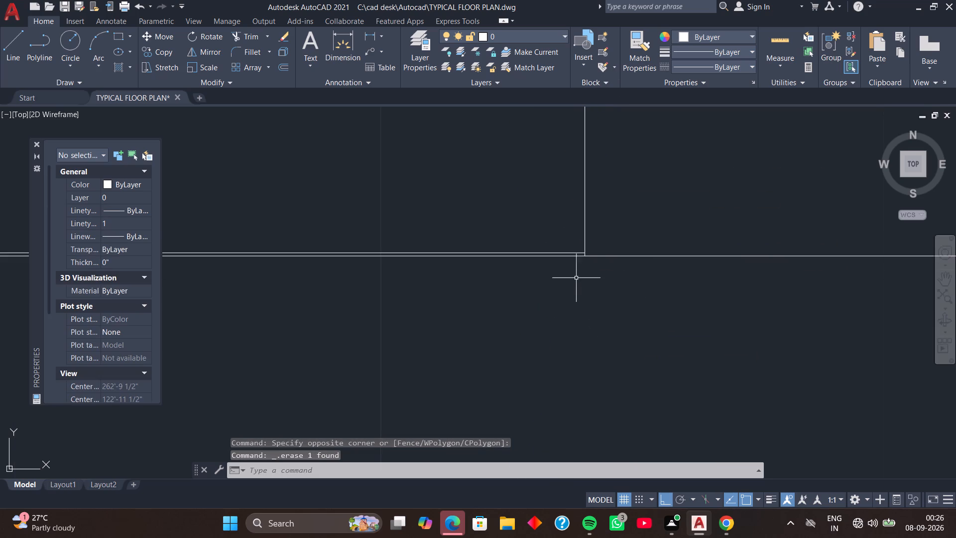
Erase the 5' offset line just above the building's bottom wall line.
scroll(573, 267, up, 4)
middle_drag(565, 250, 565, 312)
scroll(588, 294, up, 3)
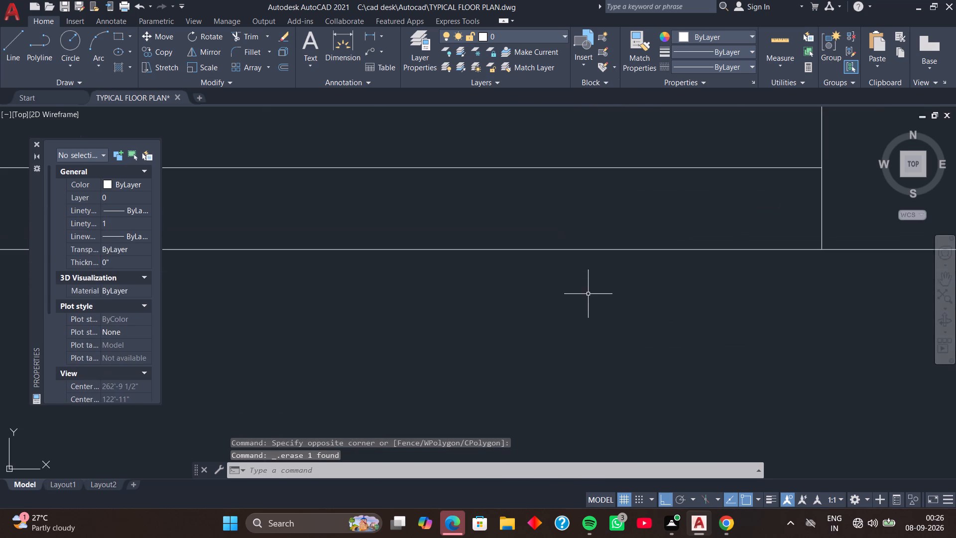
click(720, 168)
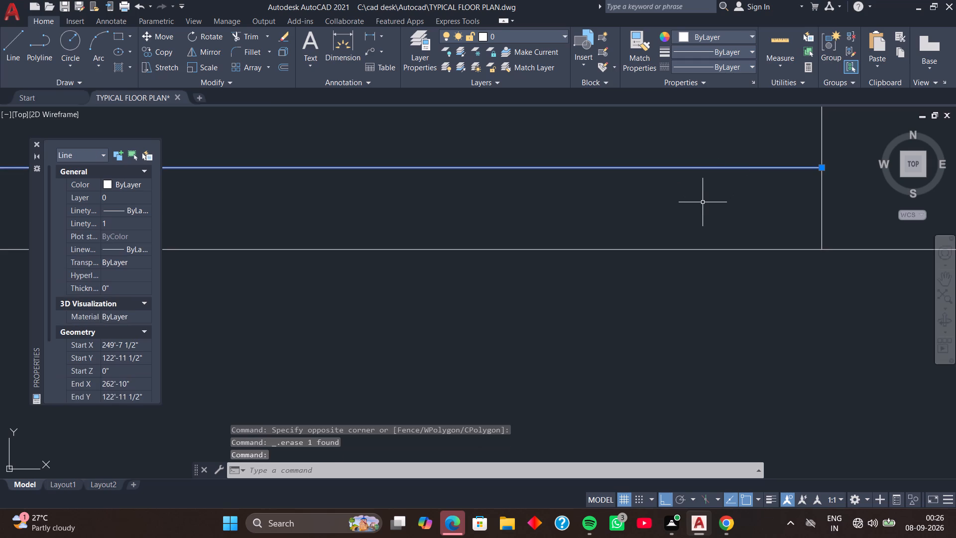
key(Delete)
Offset the building's bottom wall line 5' upward.
scroll(701, 206, down, 7)
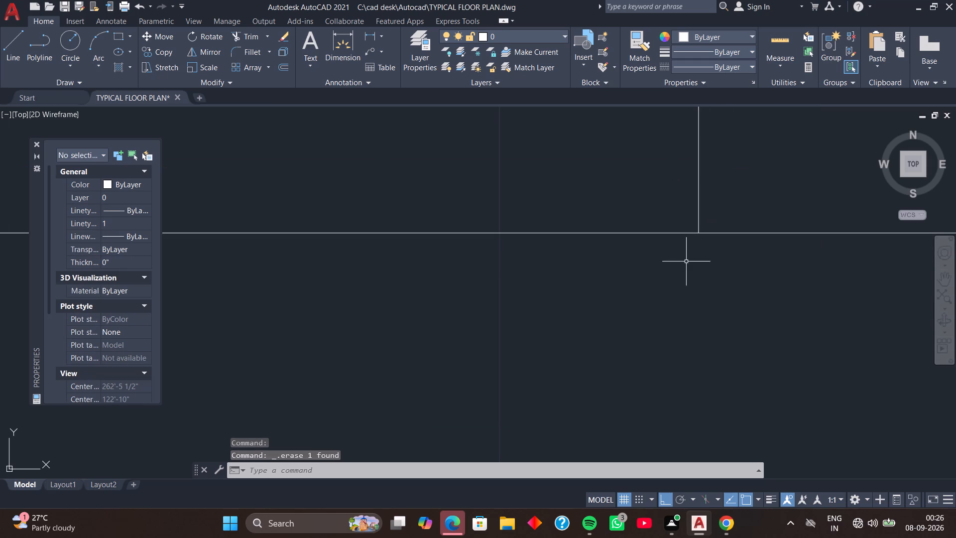
middle_drag(670, 274, 763, 358)
scroll(690, 276, down, 6)
middle_drag(649, 248, 713, 361)
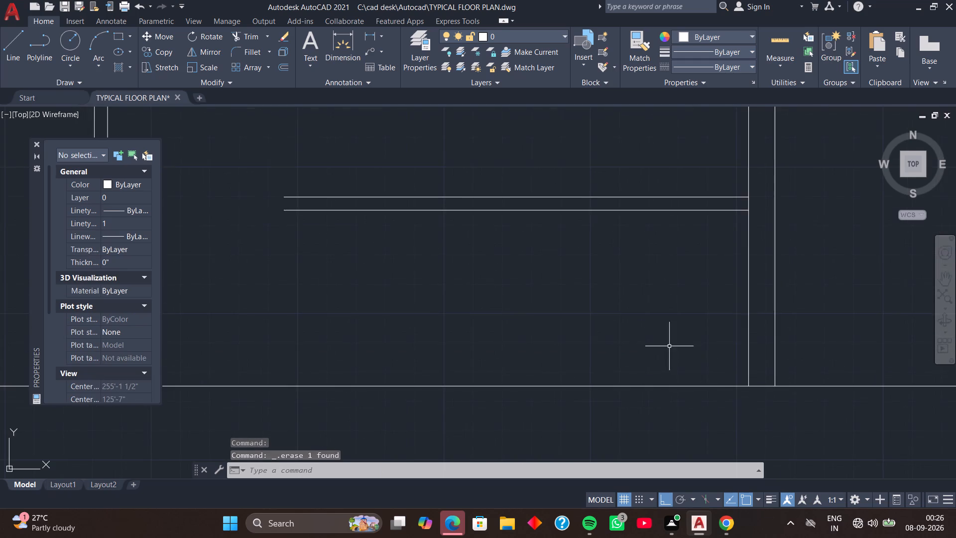
scroll(635, 328, down, 2)
middle_drag(629, 344, 653, 337)
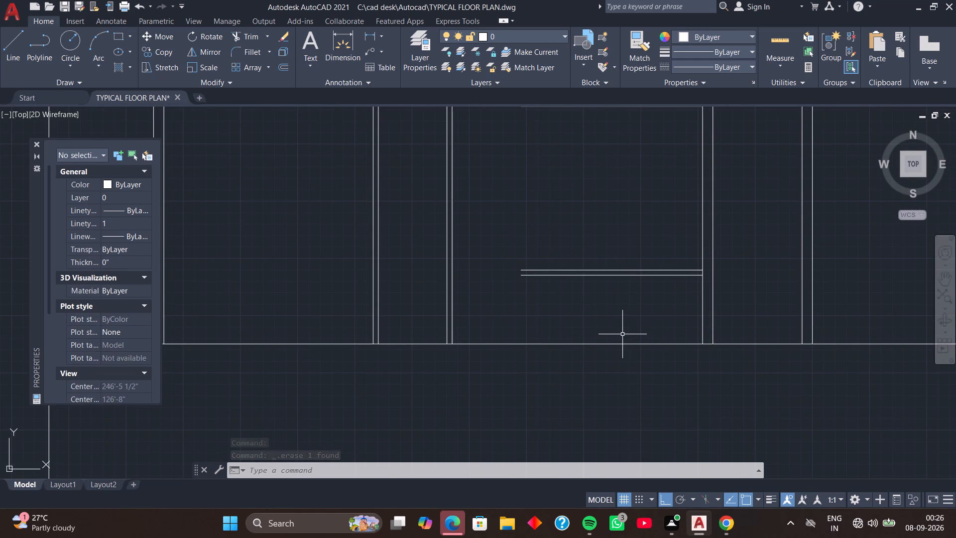
text(O)
key(space)
key(space)
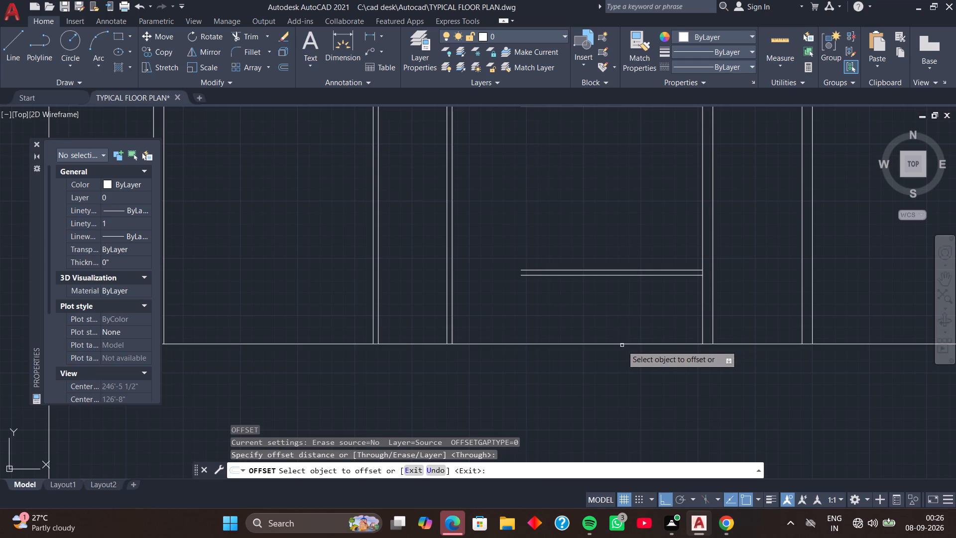
click(622, 345)
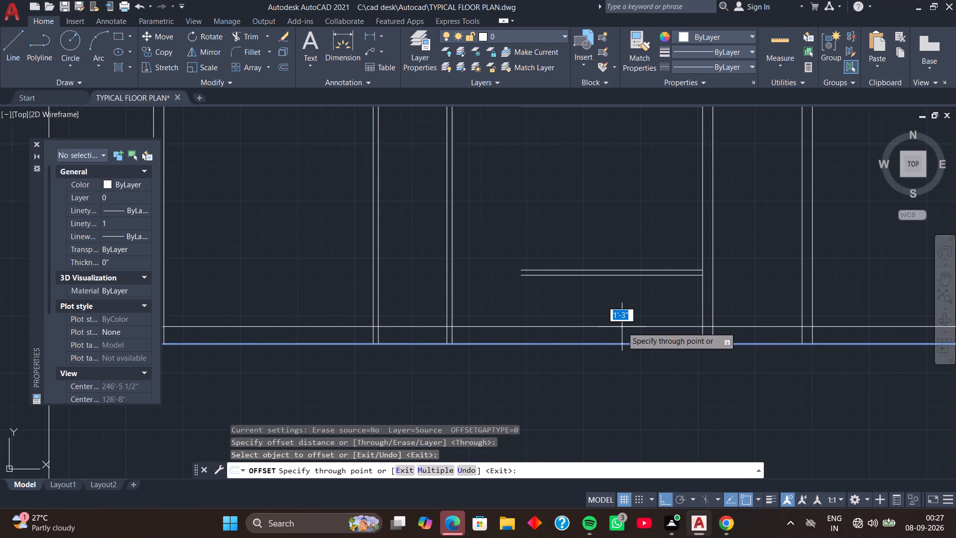
text(5')
key(Return)
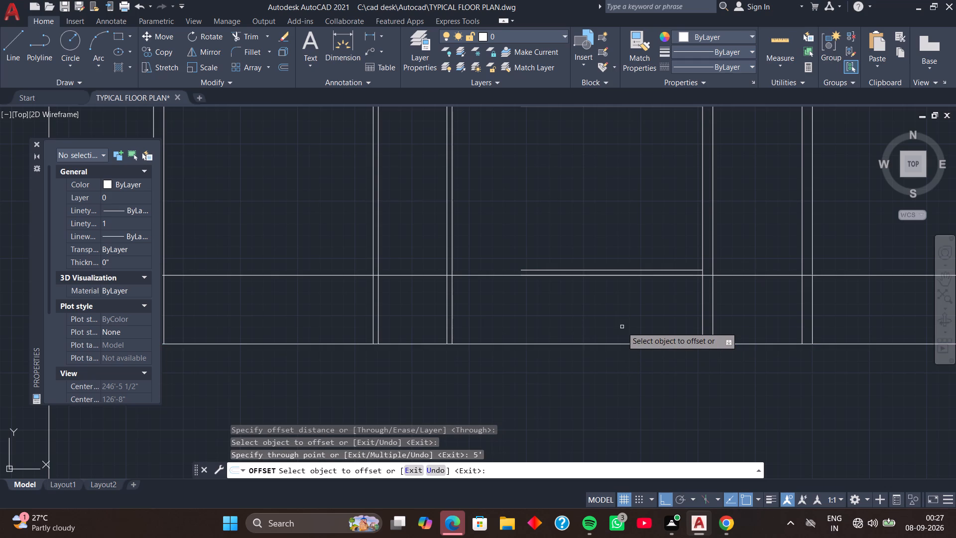
Erase both faces of the short 4.5" horizontal partition near the new full-width line.
scroll(684, 284, up, 3)
scroll(721, 251, up, 3)
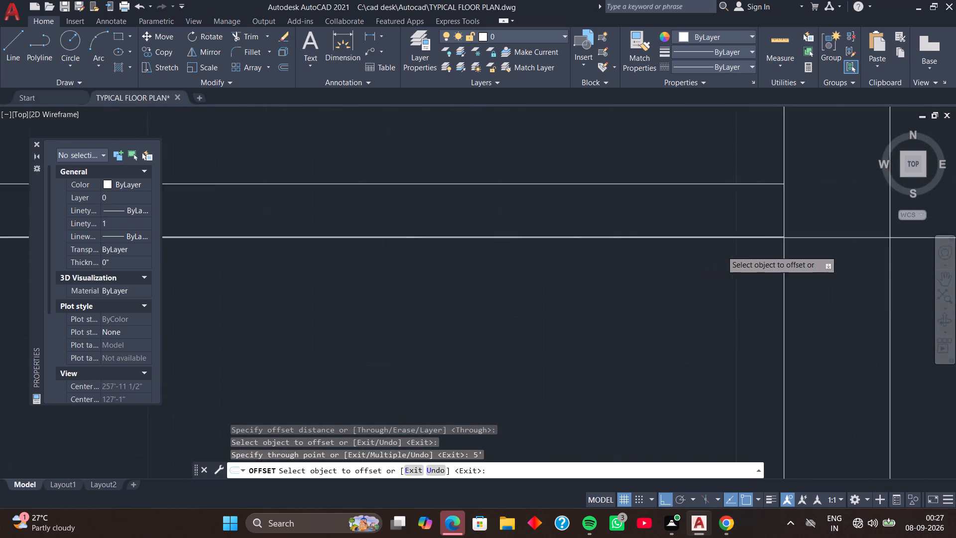
scroll(721, 251, up, 1)
middle_drag(768, 215, 696, 274)
scroll(707, 276, up, 2)
middle_drag(705, 279, 701, 290)
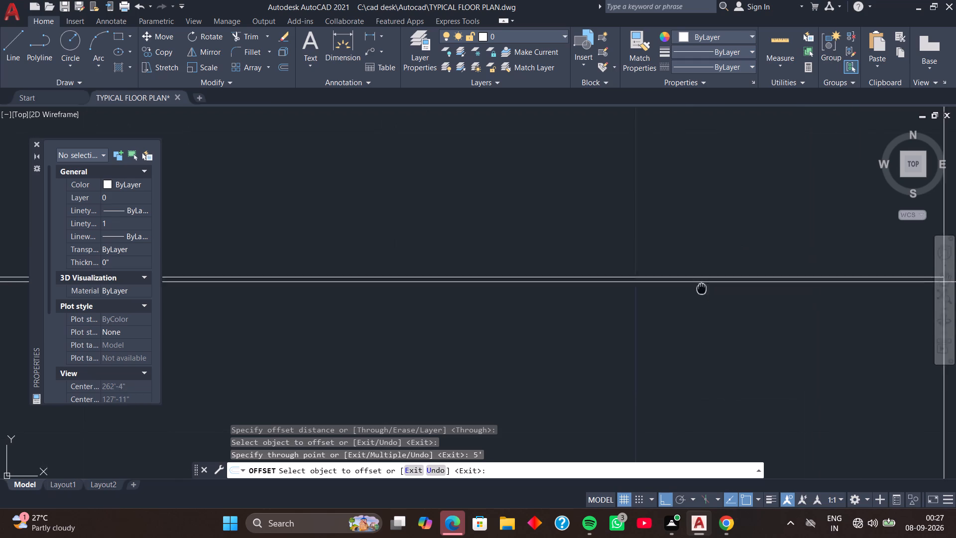
middle_drag(701, 290, 689, 325)
key(space)
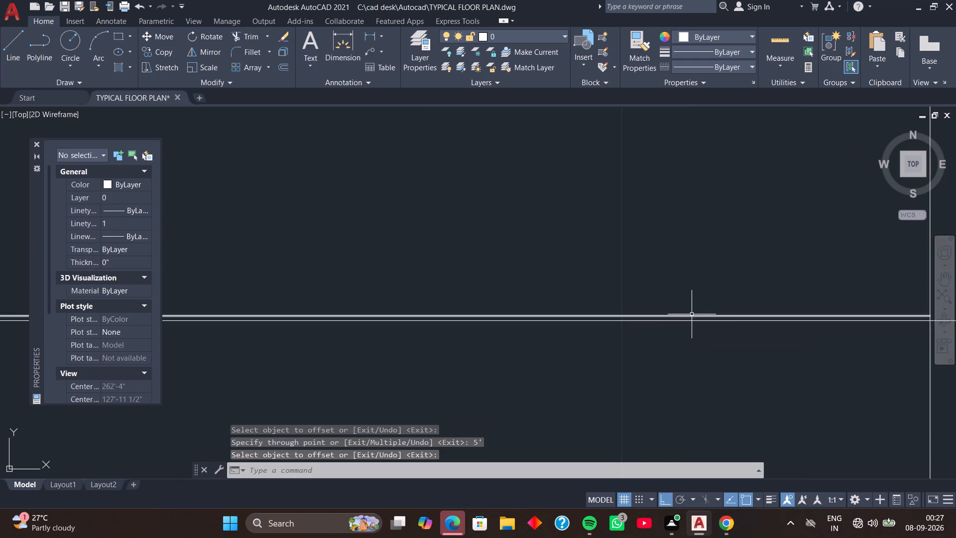
click(692, 316)
key(Delete)
scroll(690, 288, down, 3)
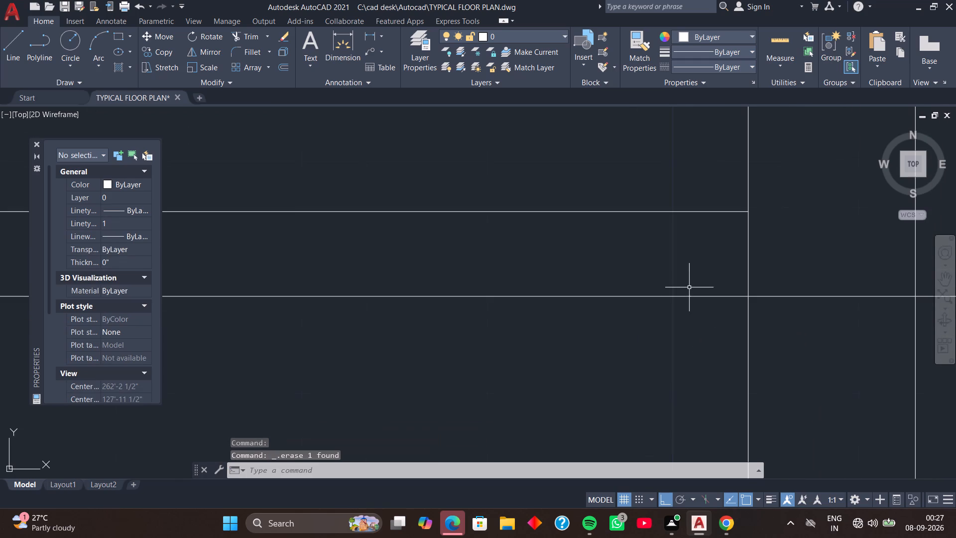
click(675, 212)
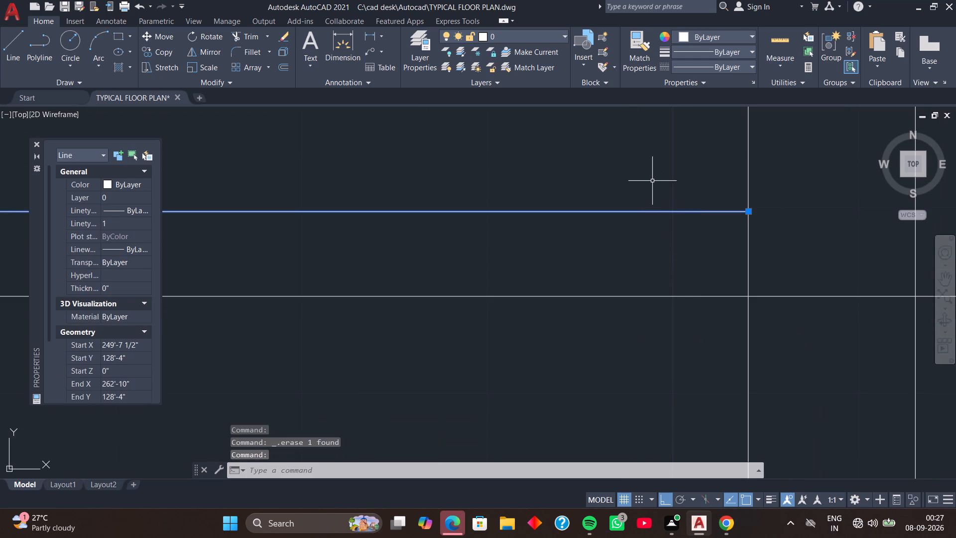
key(Delete)
Offset the full-width line above the building's bottom wall 4.5" upward to form the partition's second face.
text(O)
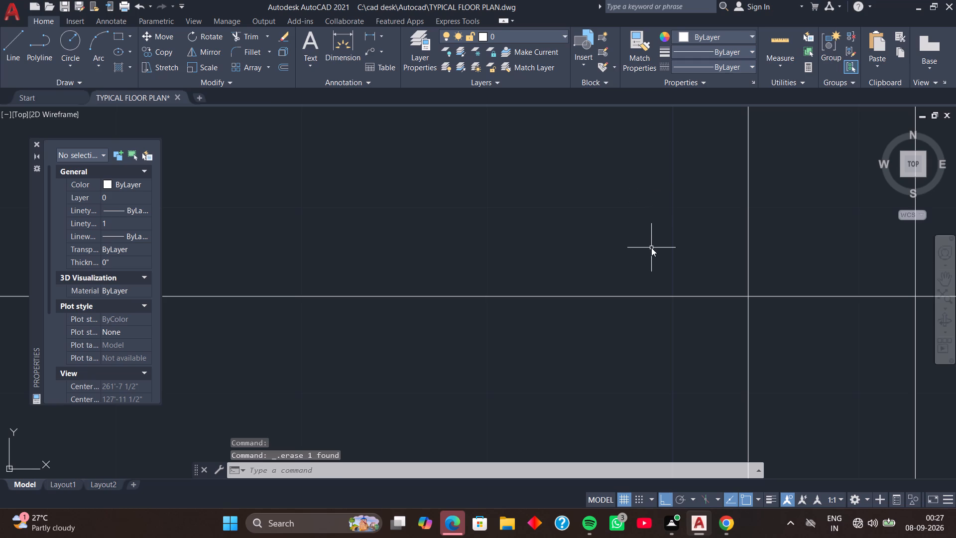
key(space)
key(space)
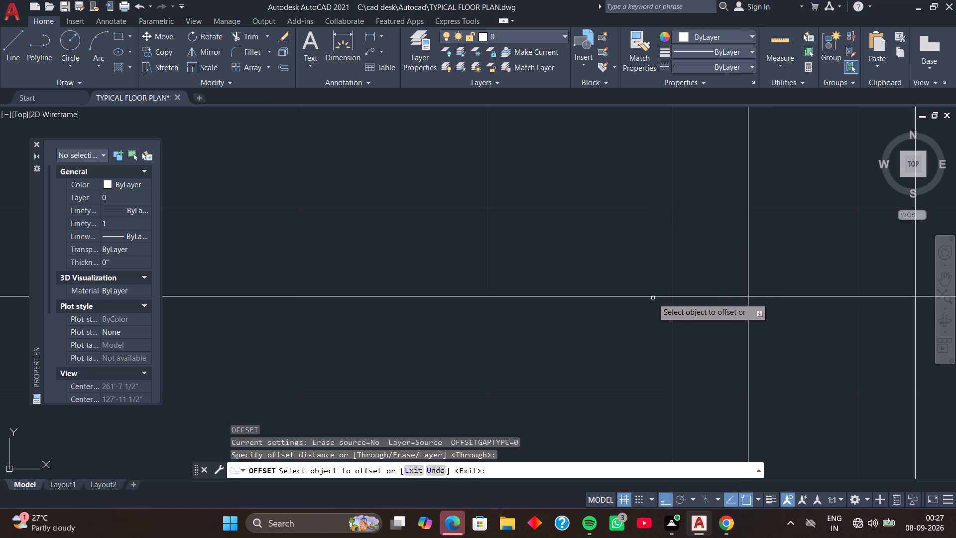
click(653, 297)
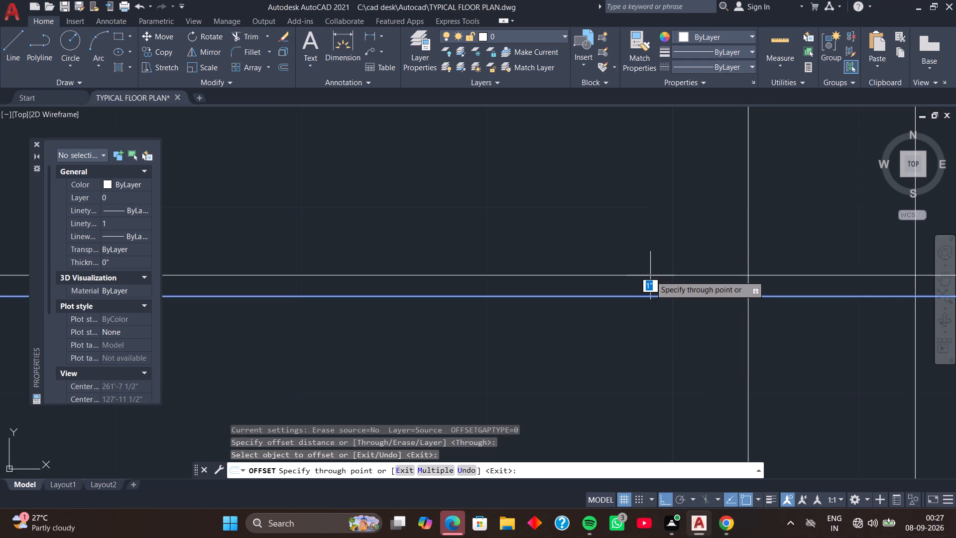
text(4.5)
key(Return)
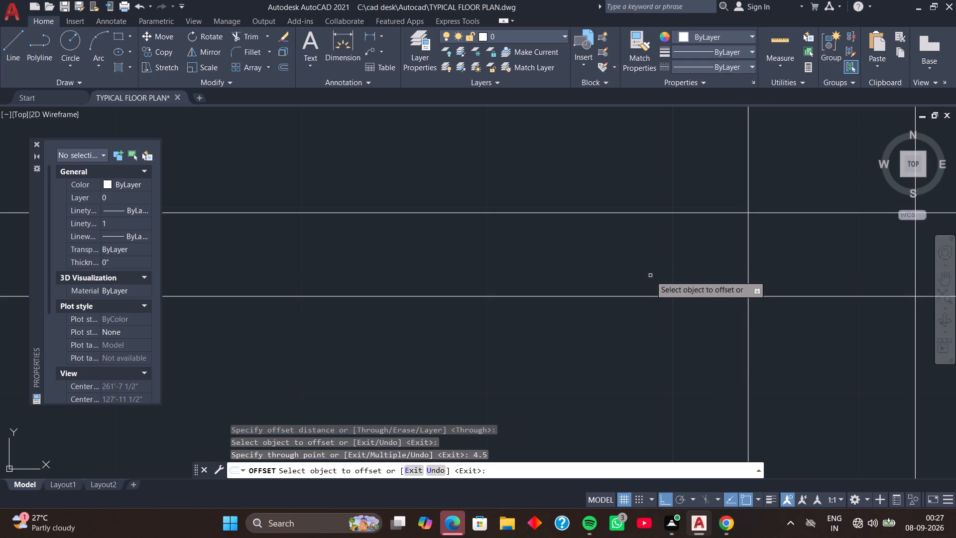
scroll(674, 266, down, 6)
middle_drag(619, 301, 723, 302)
middle_drag(664, 294, 716, 301)
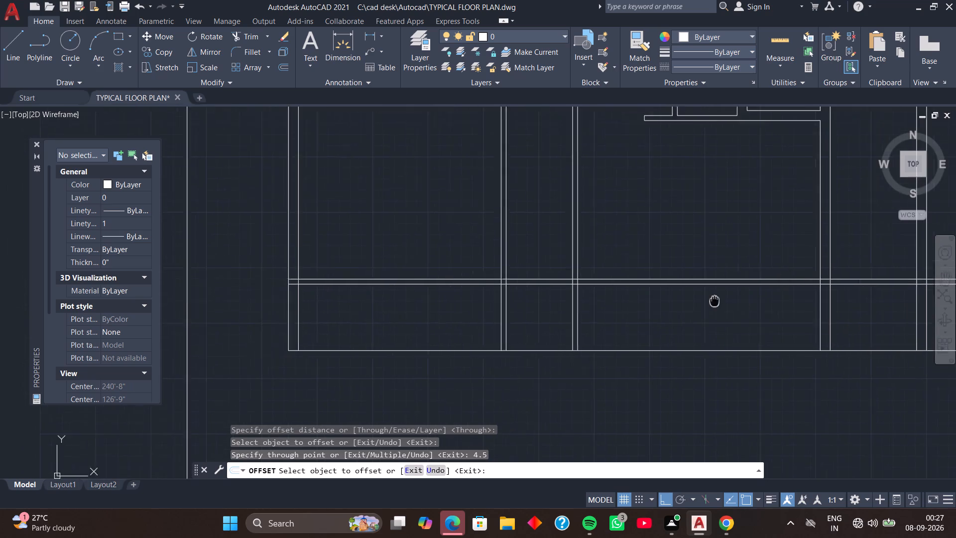
middle_drag(716, 301, 722, 303)
middle_drag(681, 302, 718, 303)
middle_drag(603, 315, 582, 314)
key(space)
Trim both new partition lines inside the 4.5" vertical partition and inside the 9" wall they cross.
key(t)
key(r)
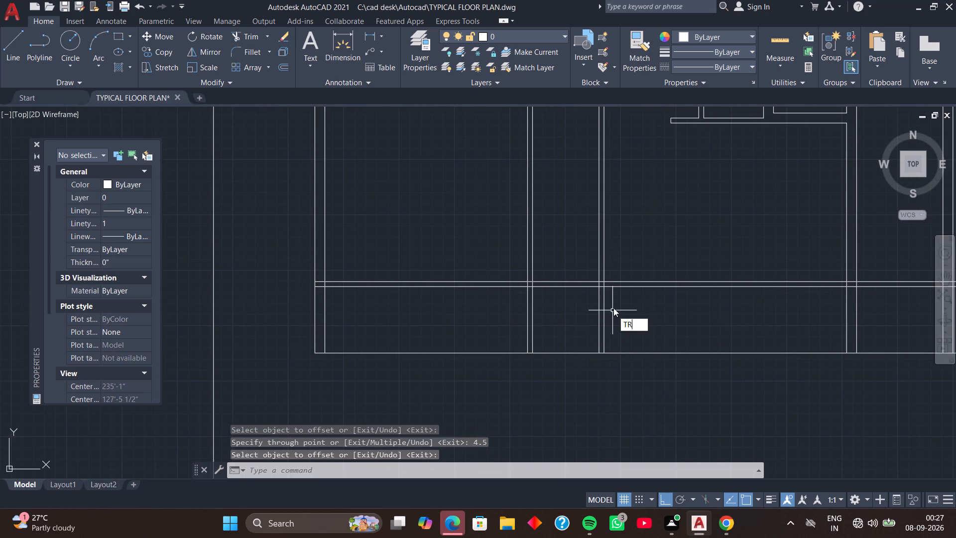
key(space)
scroll(605, 295, up, 3)
drag(579, 233, 581, 269)
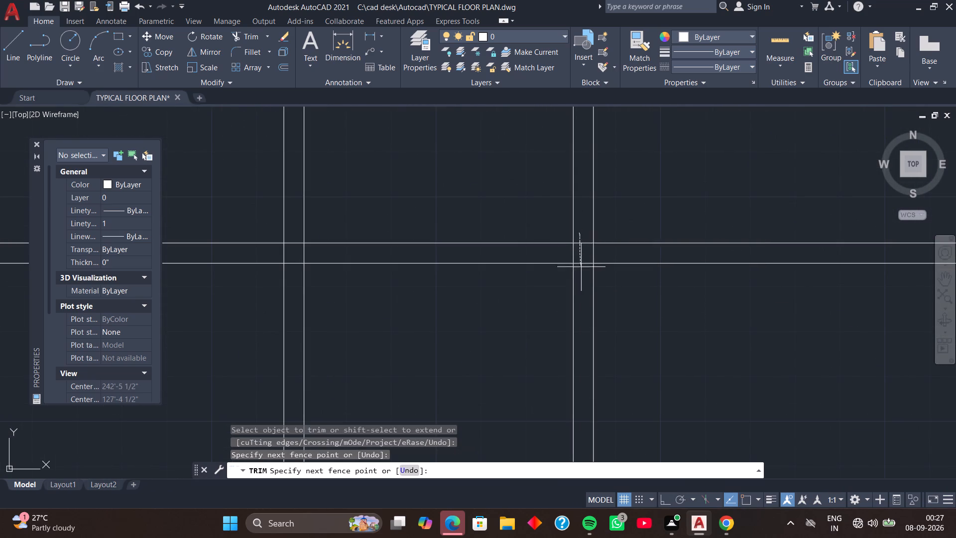
drag(581, 269, 582, 275)
scroll(605, 257, down, 3)
middle_drag(672, 291, 554, 293)
middle_drag(726, 279, 670, 283)
scroll(679, 269, up, 2)
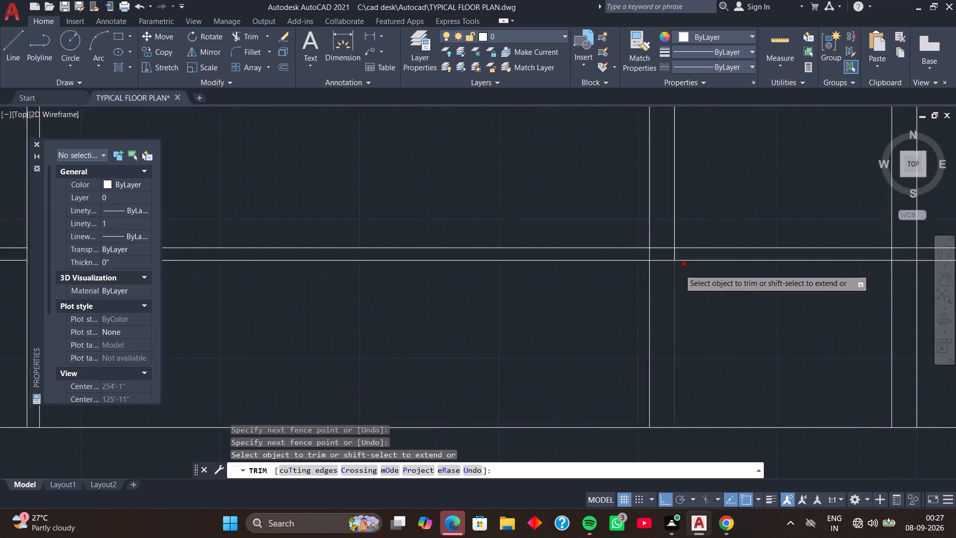
scroll(679, 269, up, 2)
drag(641, 198, 636, 266)
key(space)
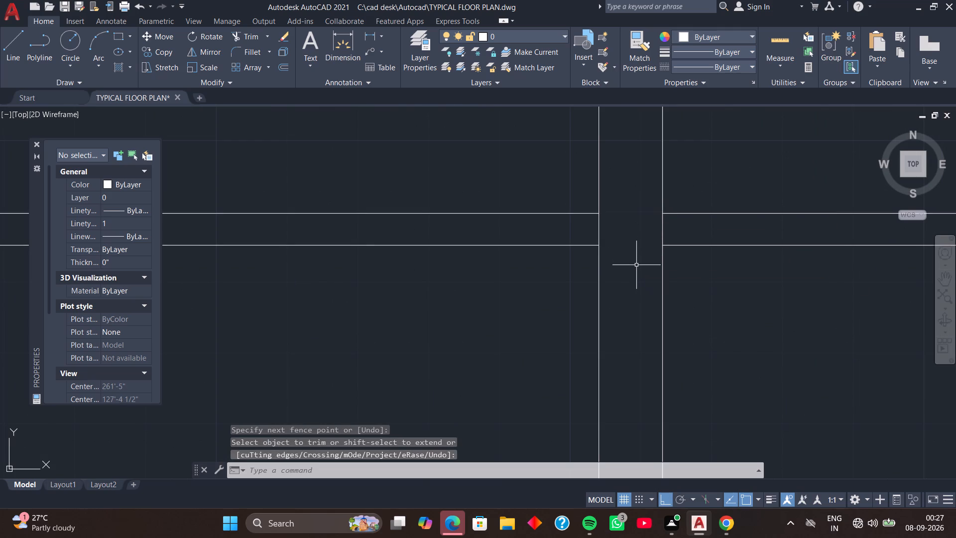
Erase the leftover pieces of both horizontal lines beyond the 9" wall and beyond the 4.5" vertical partition.
drag(756, 179, 725, 250)
click(718, 269)
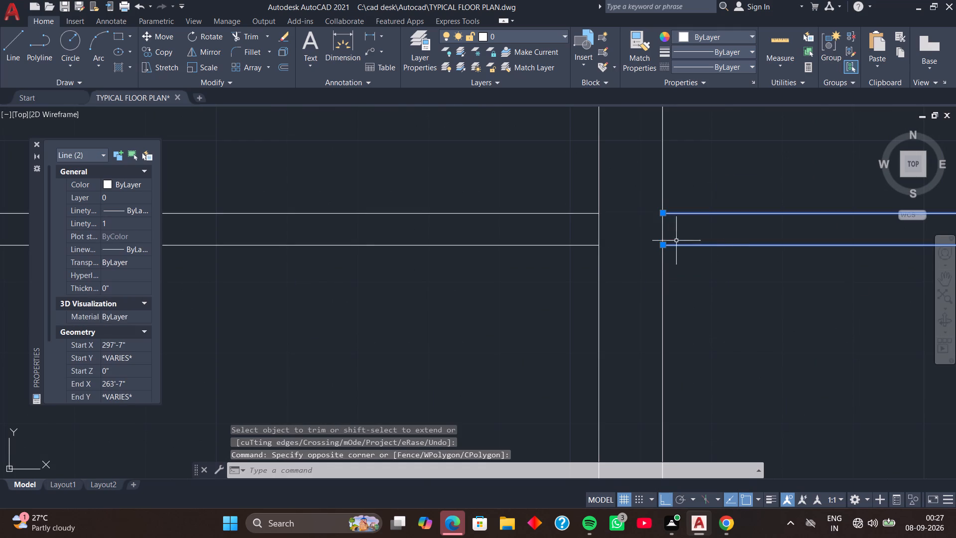
scroll(660, 245, down, 3)
middle_drag(543, 290, 836, 286)
drag(538, 221, 531, 236)
click(500, 268)
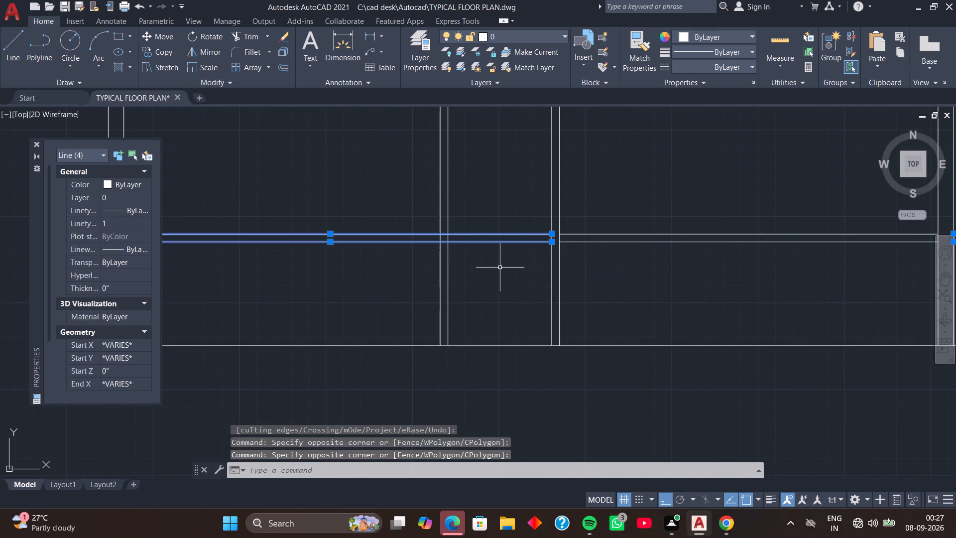
key(Delete)
Trim the vertical wall faces between the horizontal partition's two lines to open the junctions at both its ends.
scroll(506, 272, down, 2)
middle_drag(632, 304, 572, 362)
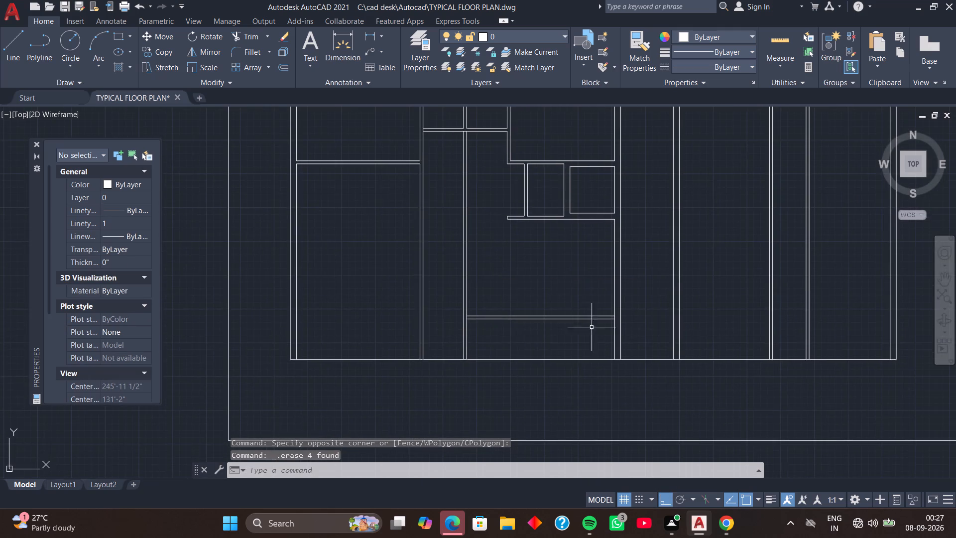
middle_drag(604, 299, 569, 298)
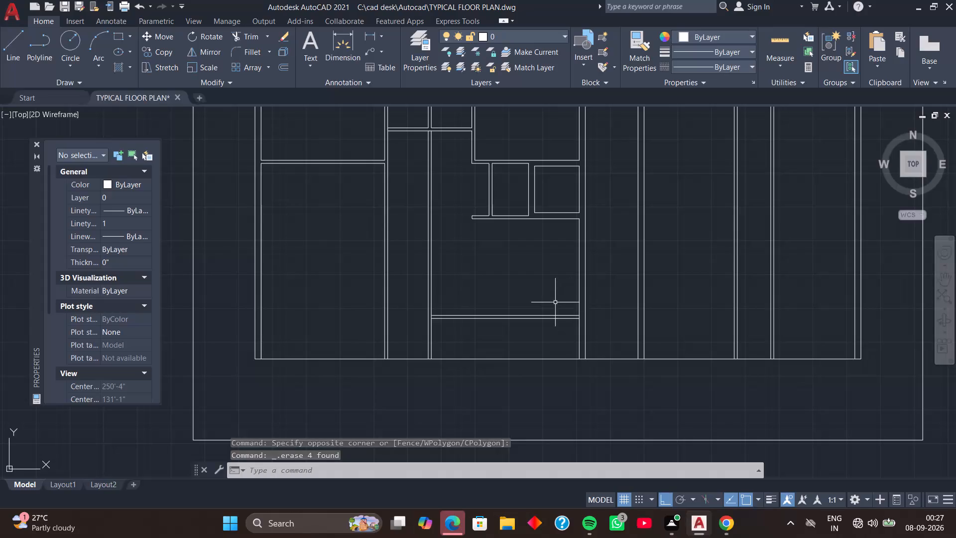
scroll(553, 290, up, 1)
middle_drag(549, 298, 553, 273)
scroll(557, 286, up, 3)
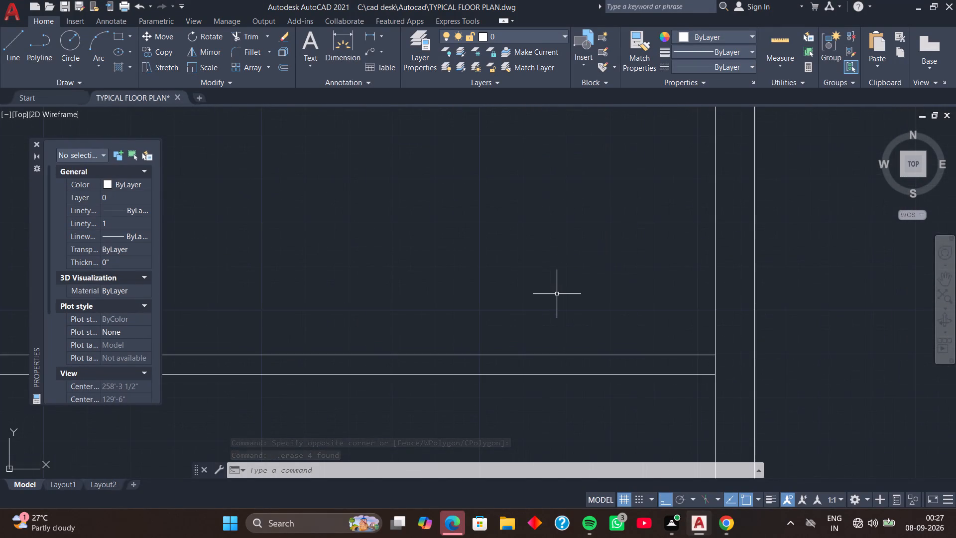
scroll(558, 294, down, 2)
middle_drag(557, 300, 543, 264)
scroll(558, 280, up, 3)
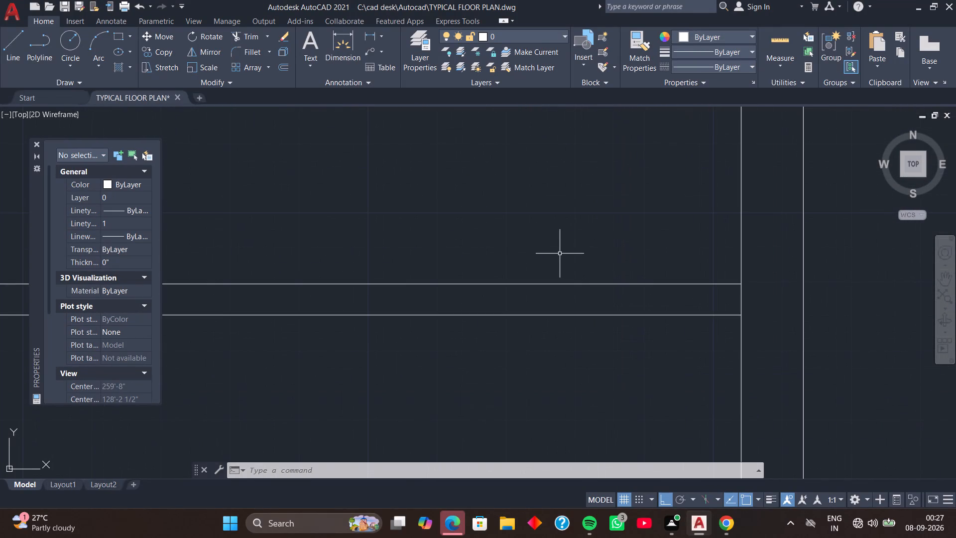
text(TR)
key(space)
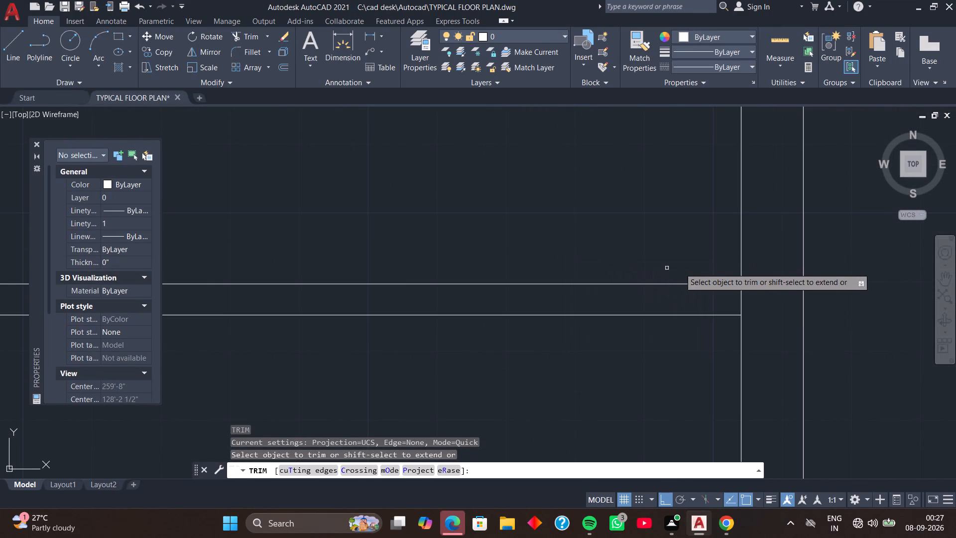
drag(738, 298, 753, 297)
click(753, 297)
scroll(700, 298, down, 2)
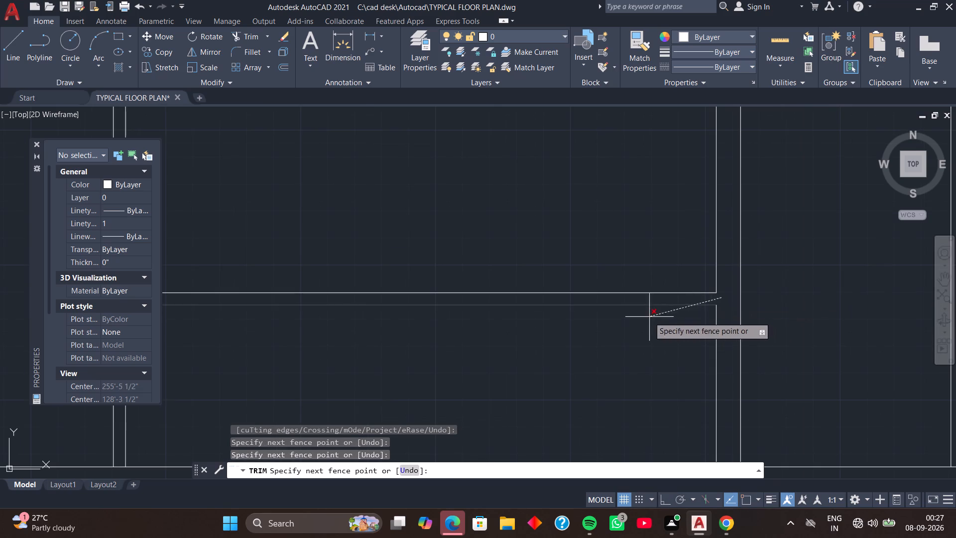
click(735, 299)
scroll(706, 301, down, 2)
middle_drag(615, 329, 726, 328)
scroll(585, 300, up, 6)
drag(585, 299, 673, 315)
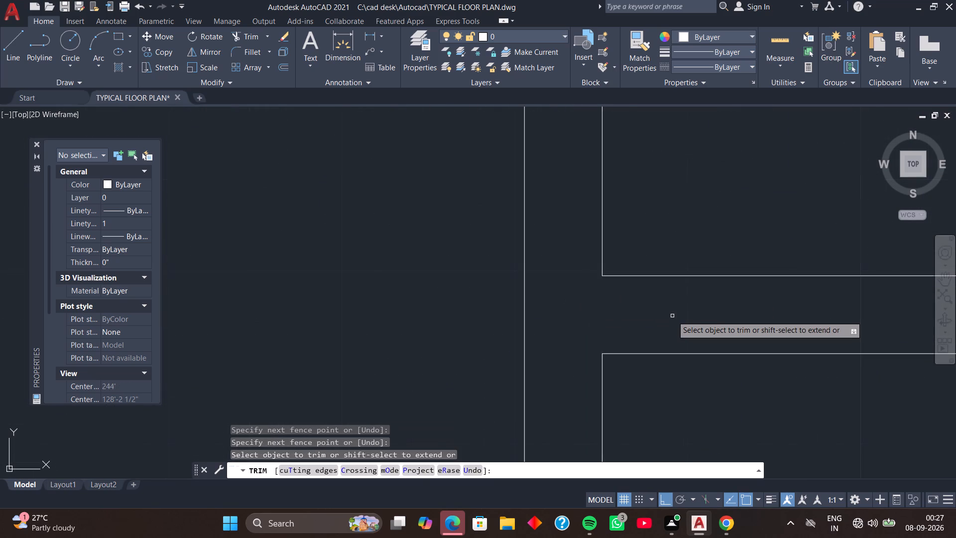
scroll(672, 316, down, 5)
scroll(693, 271, down, 3)
middle_drag(706, 244, 641, 311)
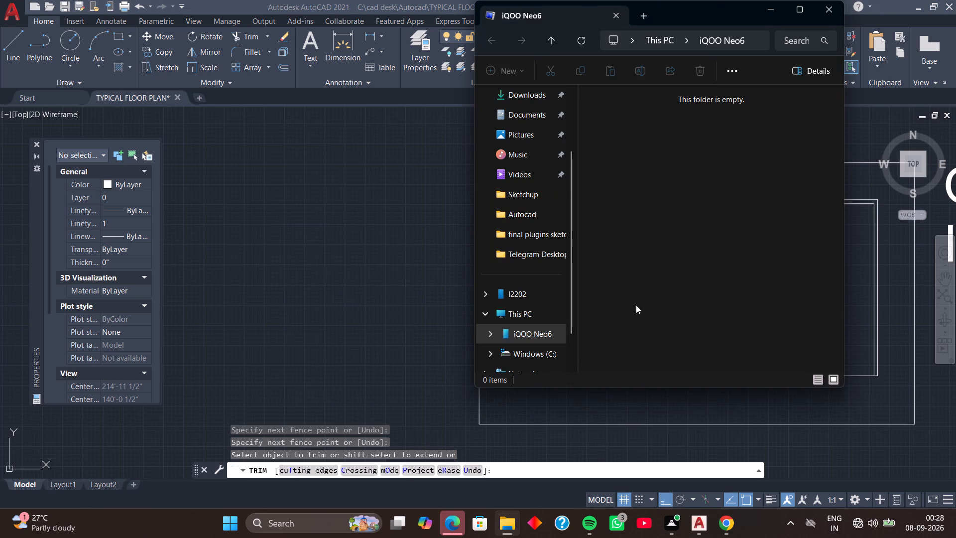
Close the phone's file browser window and return to the drawing.
click(823, 11)
Offset the 9" wall's inner face in the lower room 12'10.5" leftward, across the room.
middle_drag(757, 168, 704, 156)
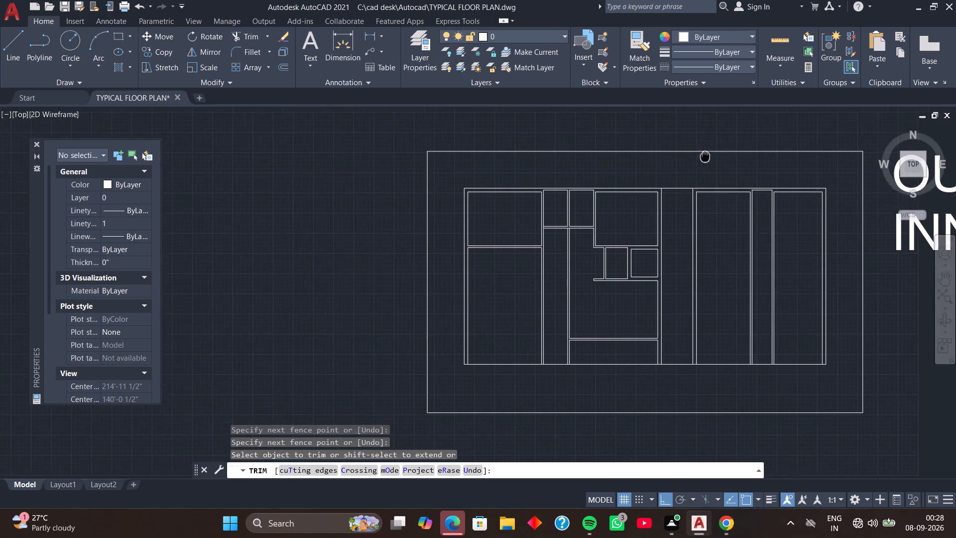
middle_drag(704, 156, 704, 154)
middle_drag(691, 268, 706, 210)
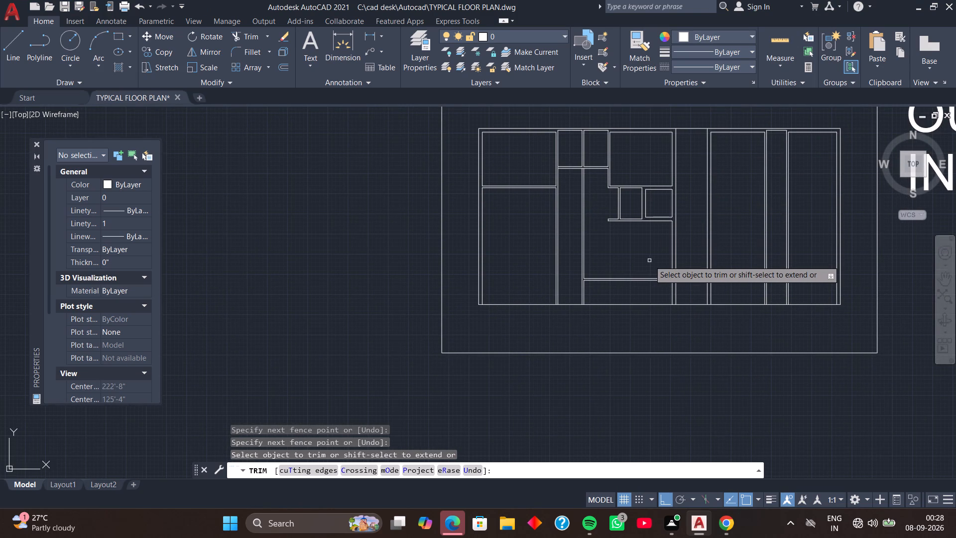
key(Escape)
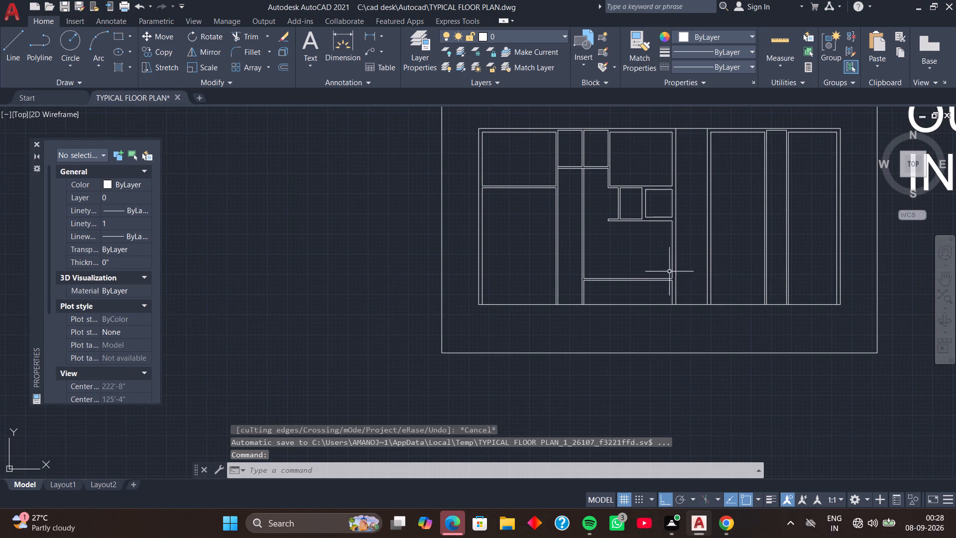
scroll(642, 251, up, 3)
middle_drag(646, 251, 510, 261)
scroll(511, 262, down, 1)
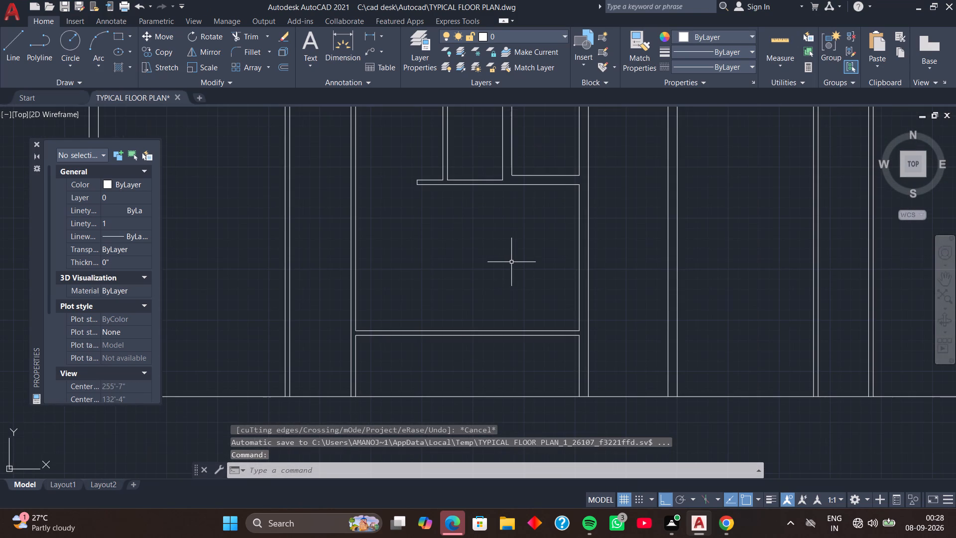
key(o)
key(space)
key(space)
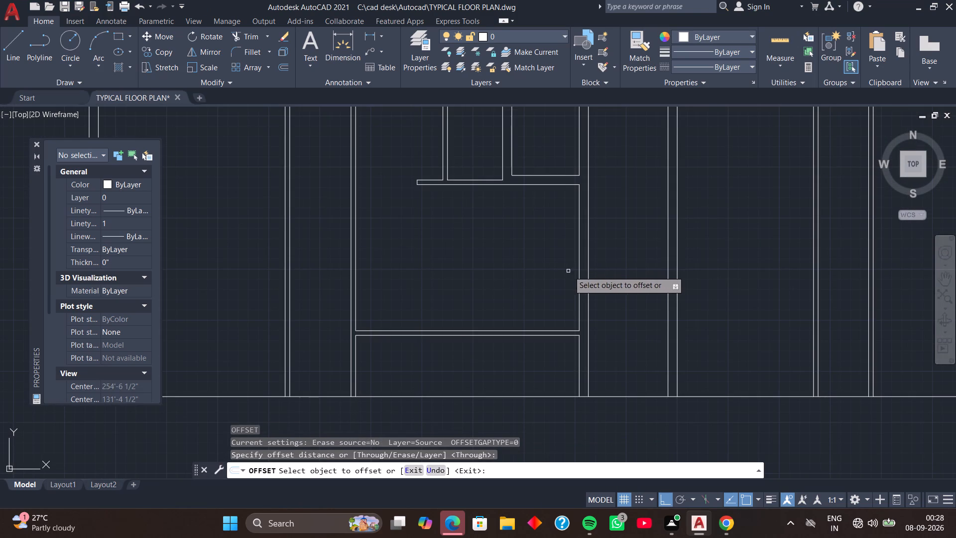
click(580, 274)
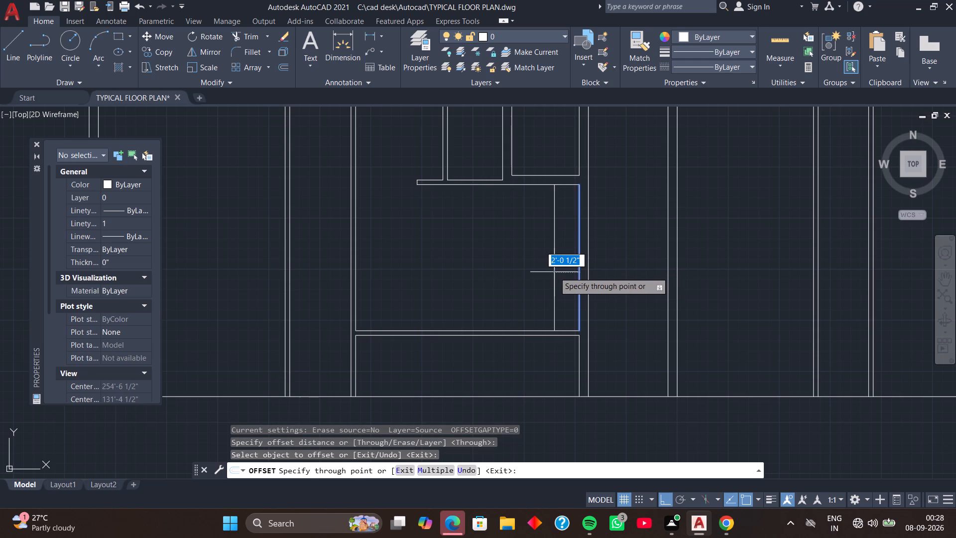
text(12)
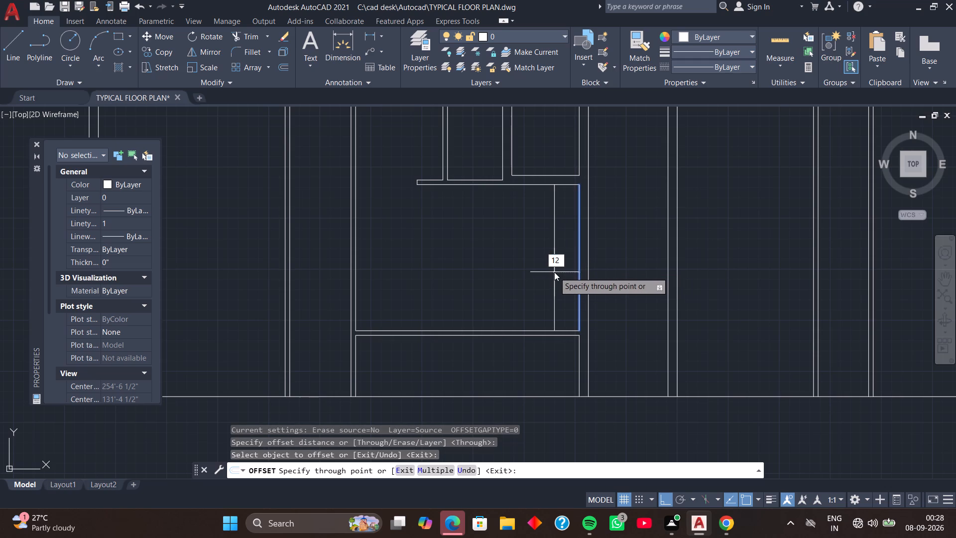
key(apostrophe)
text(10.5)
key(Return)
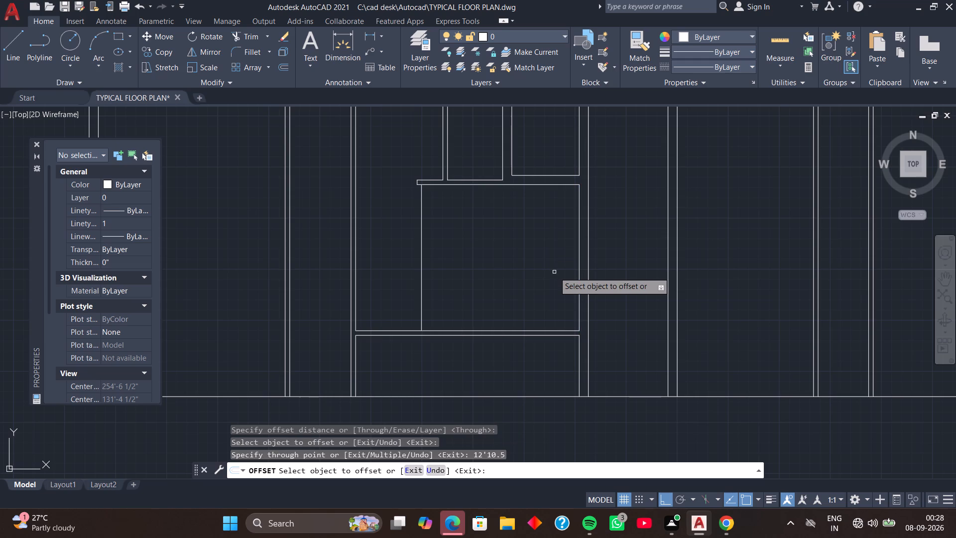
Offset the new vertical line 4.5" leftward to form the partition's second face.
click(422, 245)
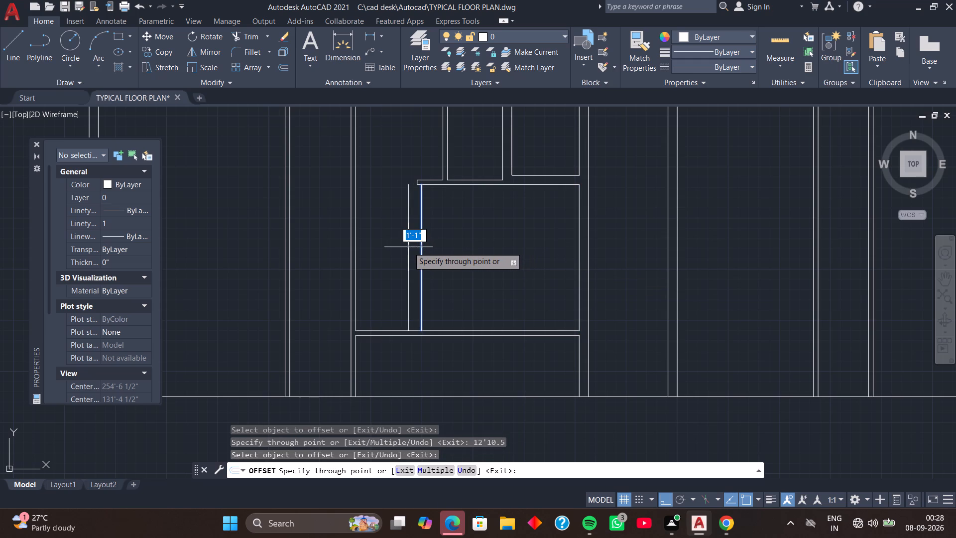
text(4.5)
key(Return)
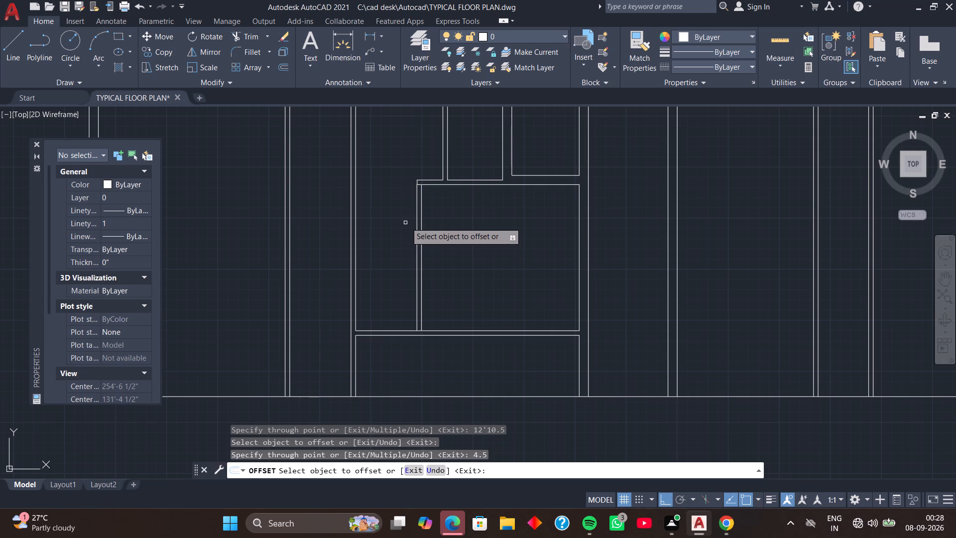
Examine where the new vertical partition meets the horizontal partitions at its upper and lower ends.
scroll(413, 213, up, 2)
middle_drag(367, 177, 362, 269)
scroll(420, 228, up, 3)
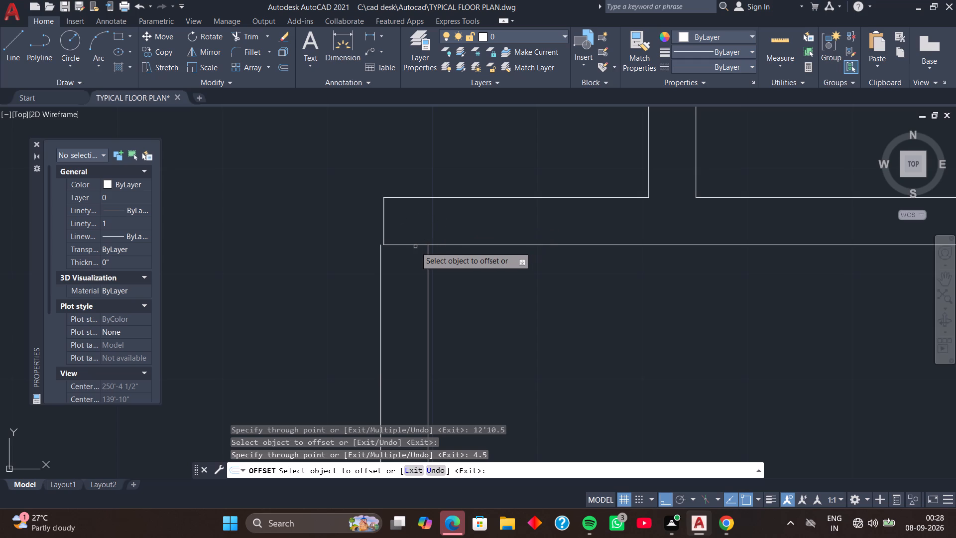
scroll(414, 248, down, 2)
middle_drag(407, 266, 425, 151)
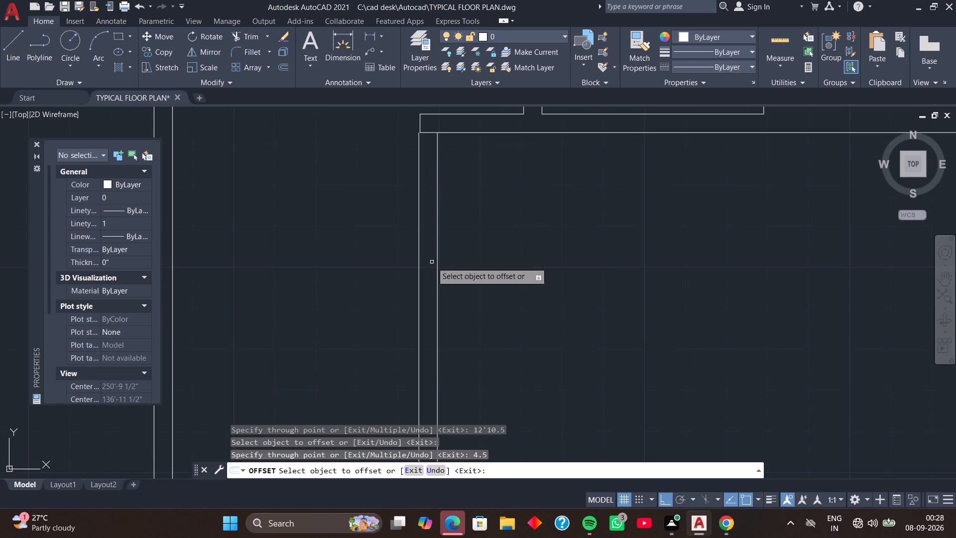
middle_drag(424, 268, 437, 154)
scroll(424, 300, down, 2)
middle_drag(413, 366, 434, 218)
scroll(450, 274, up, 3)
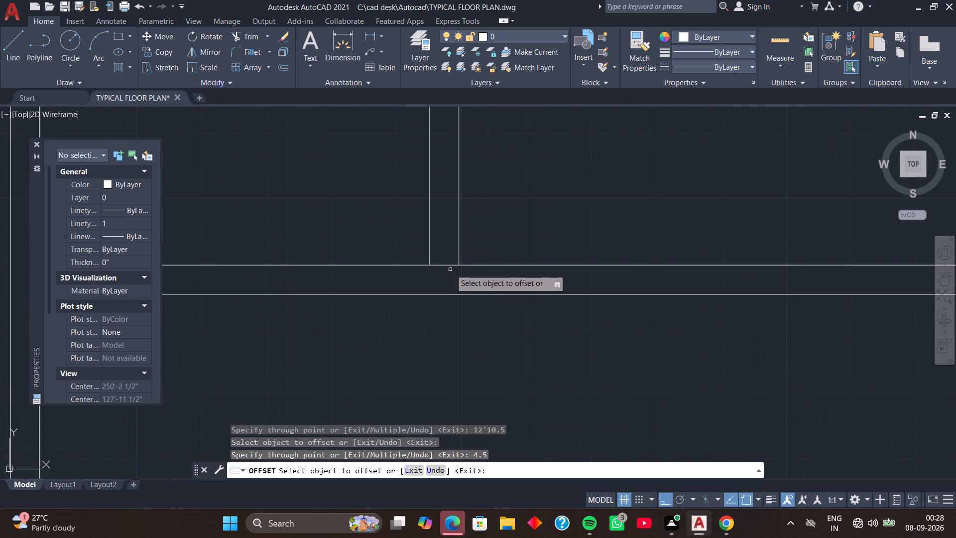
scroll(426, 232, down, 3)
scroll(379, 191, down, 3)
middle_drag(371, 164, 370, 317)
scroll(388, 286, up, 5)
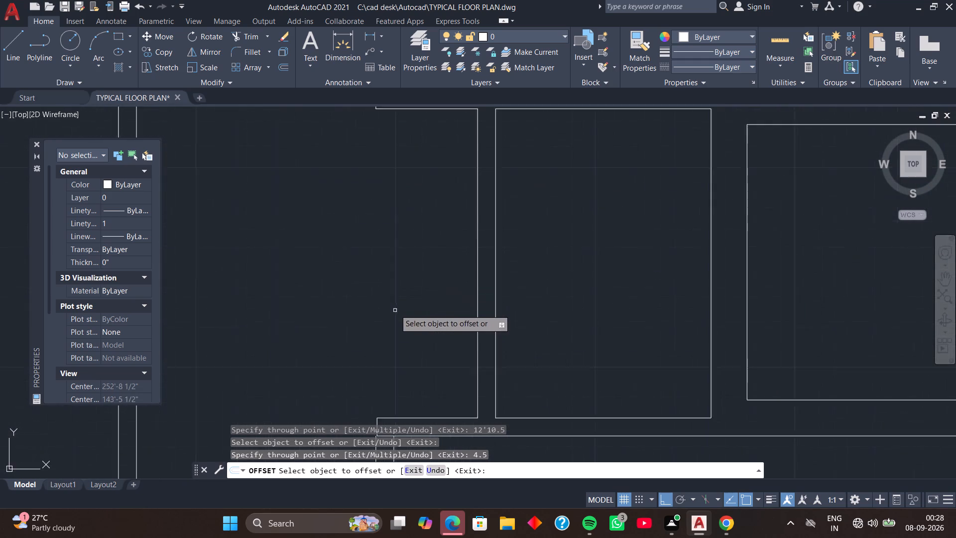
scroll(393, 308, up, 2)
middle_drag(391, 330, 400, 151)
middle_drag(404, 297, 422, 149)
middle_drag(414, 250, 422, 188)
scroll(422, 243, up, 1)
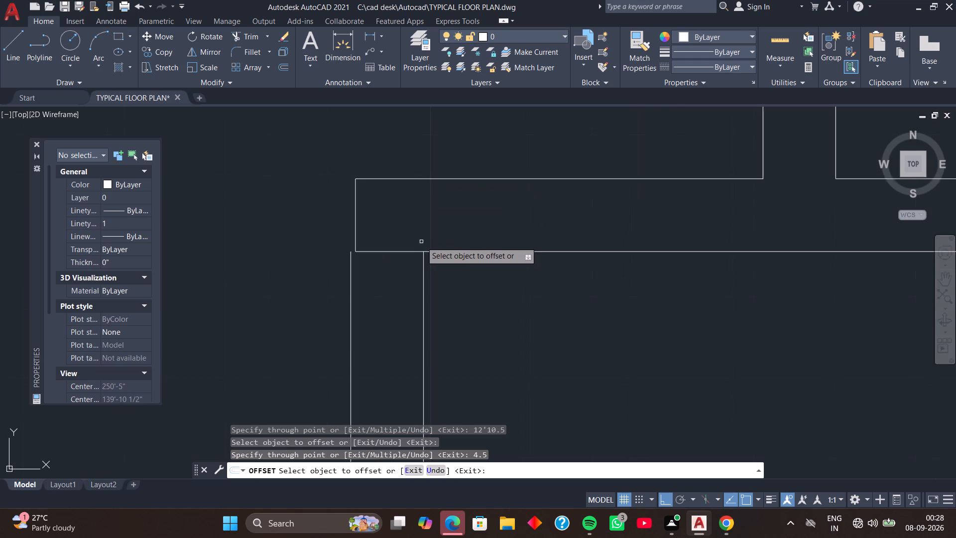
Trim the horizontal partition's lower face between the new vertical partition's faces and remove its short end line at the upper junction.
scroll(421, 242, up, 1)
scroll(418, 233, down, 2)
key(Escape)
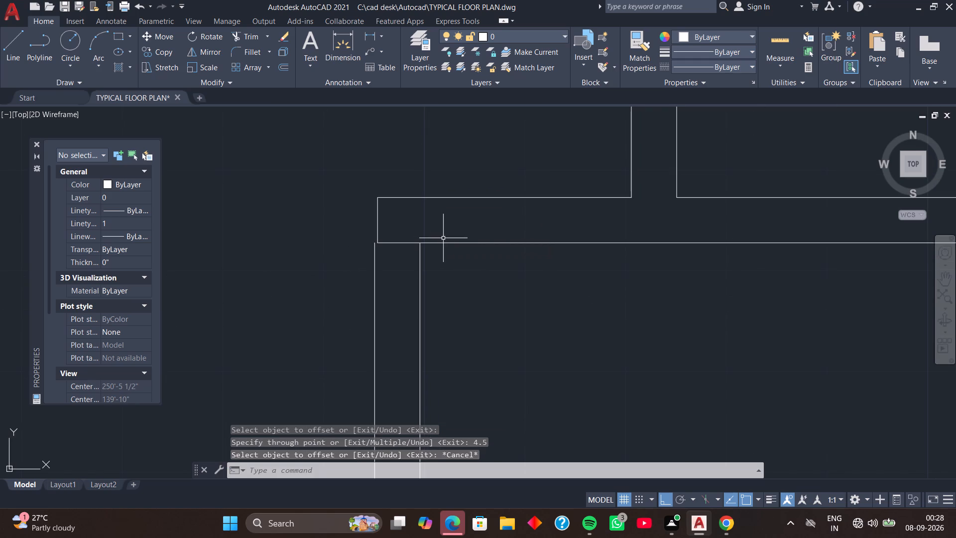
text(TR)
key(space)
click(404, 241)
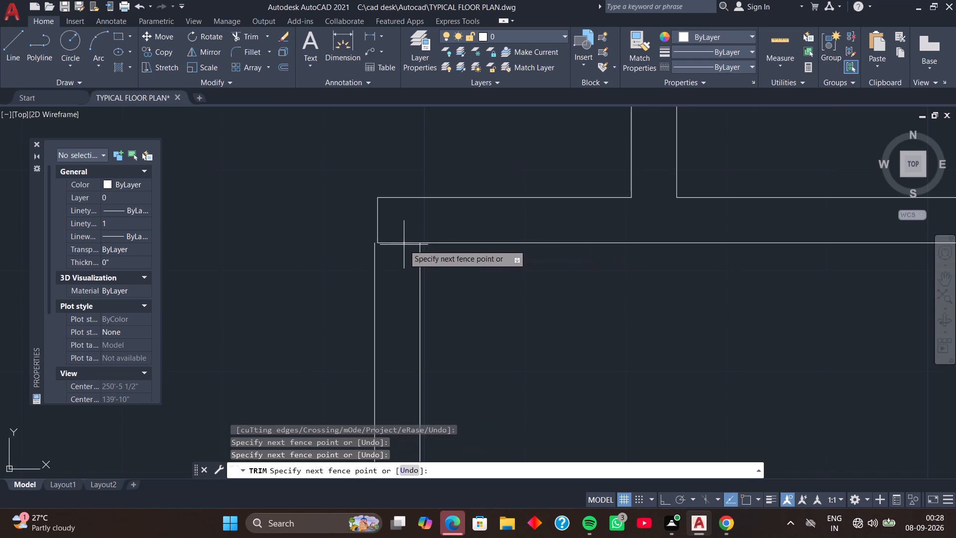
click(404, 245)
click(378, 220)
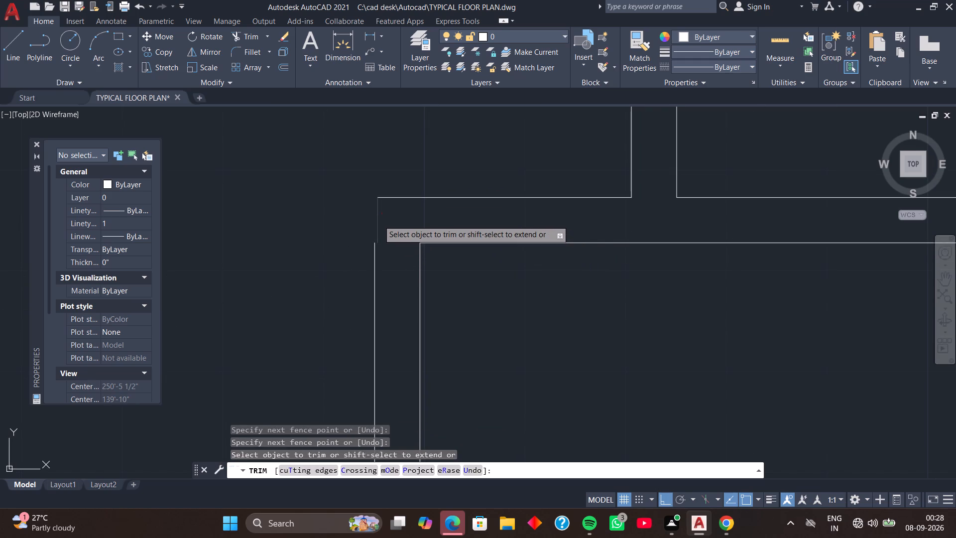
key(space)
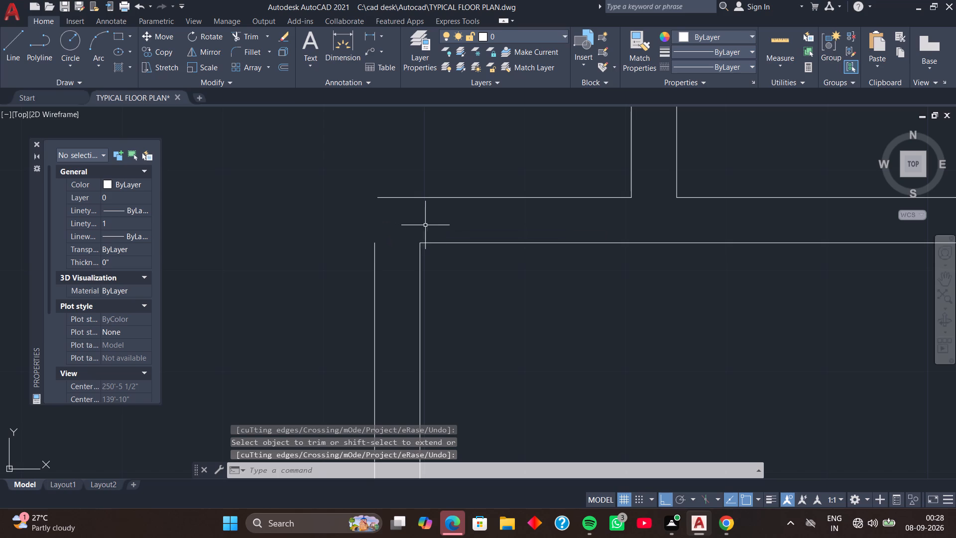
Fillet the horizontal partition's upper face with the vertical partition's outer face at zero radius to close the outer corner.
text(F)
key(space)
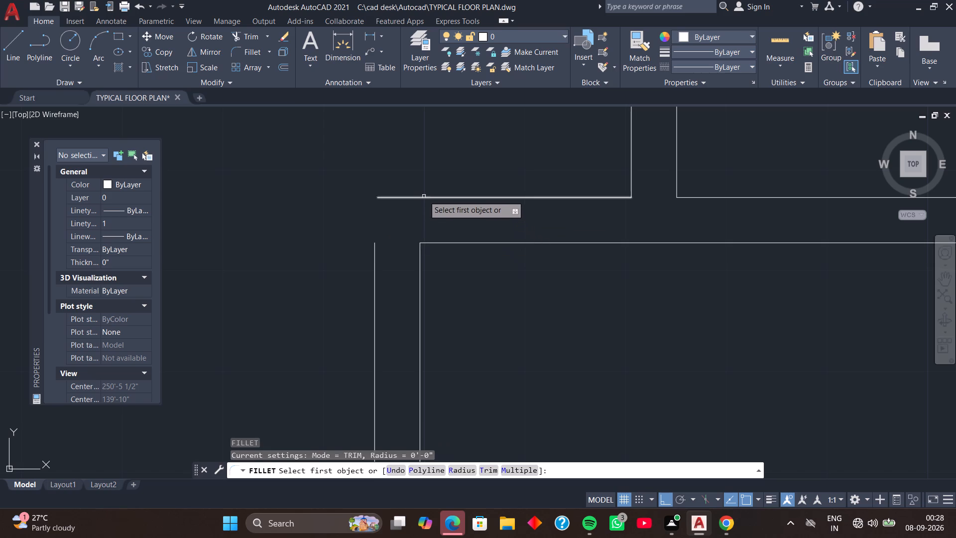
click(423, 195)
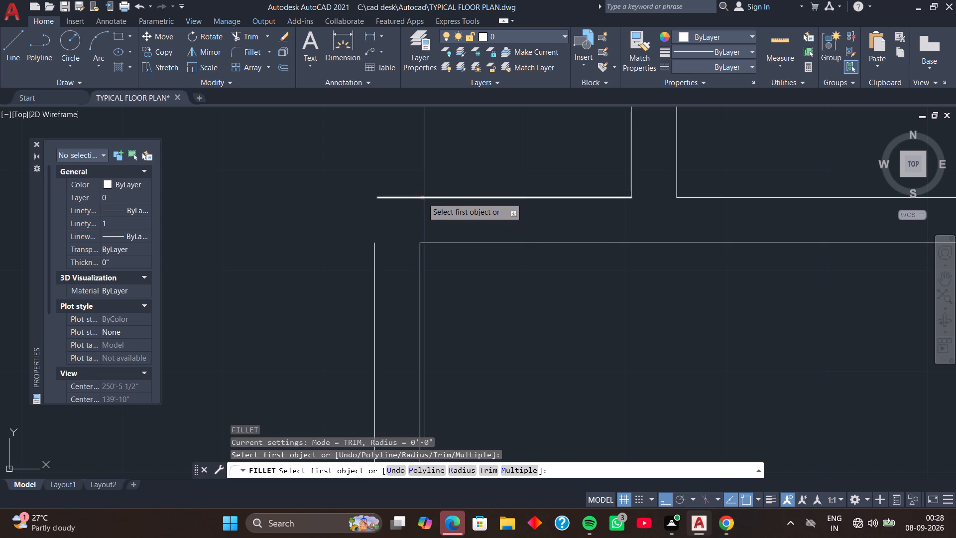
click(422, 198)
click(375, 247)
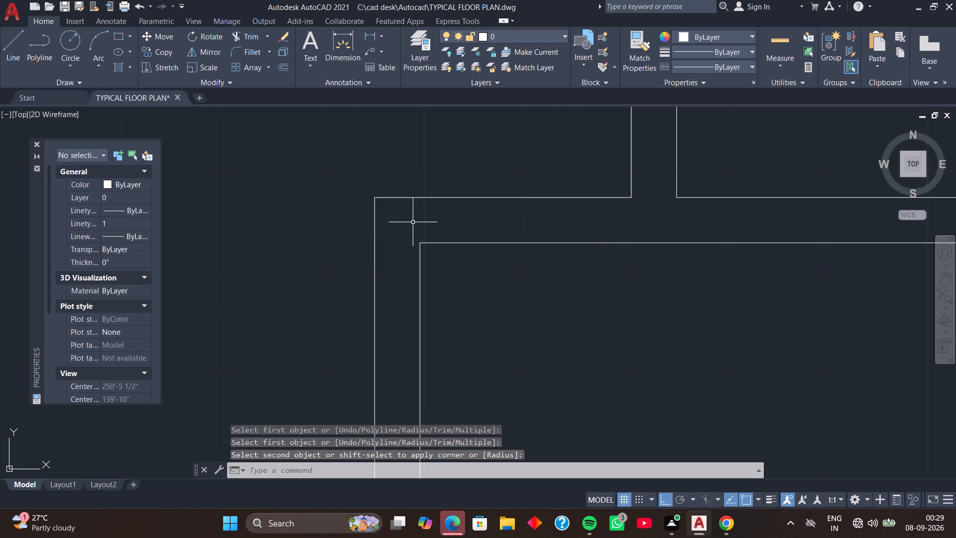
Trim the lower horizontal partition's upper face between the two faces of the new vertical partition.
scroll(413, 222, down, 2)
scroll(476, 287, down, 1)
middle_drag(474, 313, 425, 200)
scroll(428, 222, down, 2)
middle_drag(437, 265, 421, 211)
key(t)
key(r)
key(space)
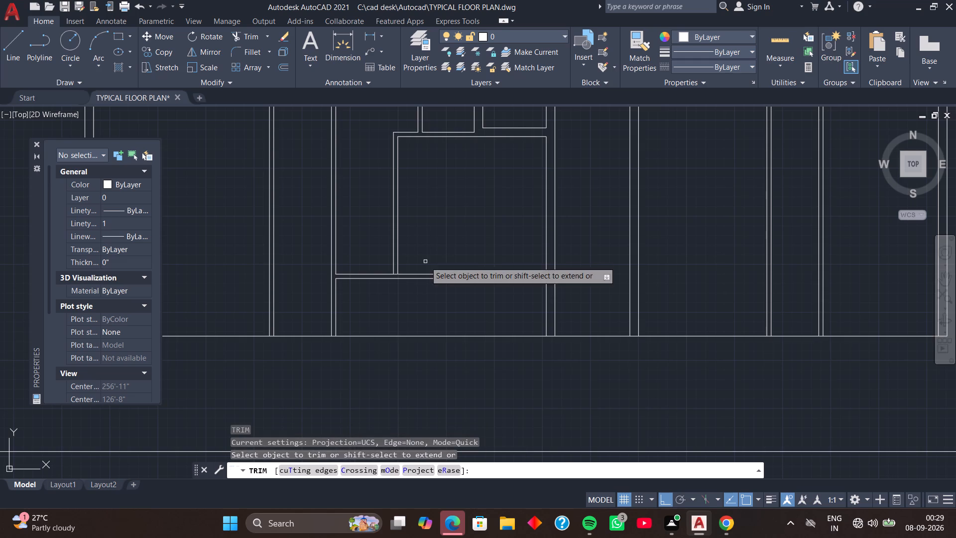
scroll(400, 275, up, 3)
click(376, 270)
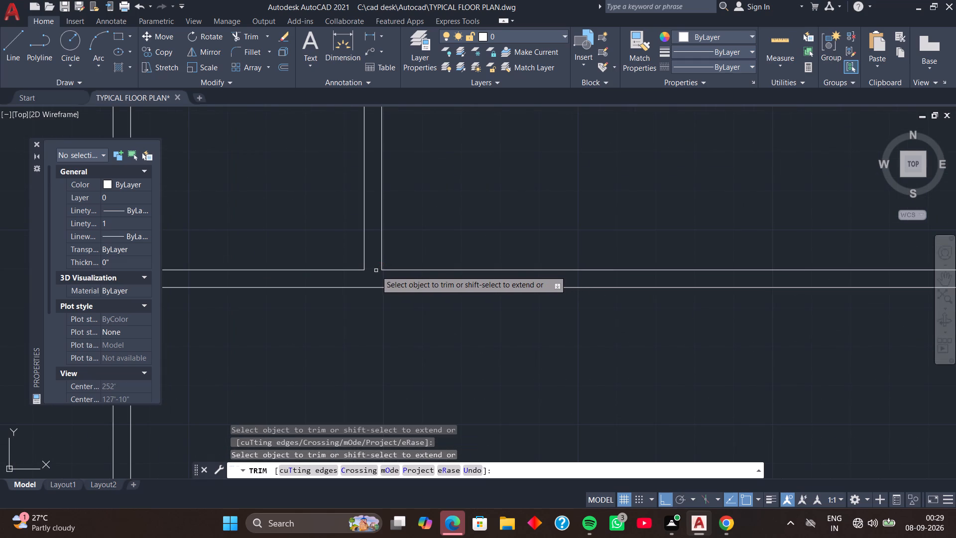
key(space)
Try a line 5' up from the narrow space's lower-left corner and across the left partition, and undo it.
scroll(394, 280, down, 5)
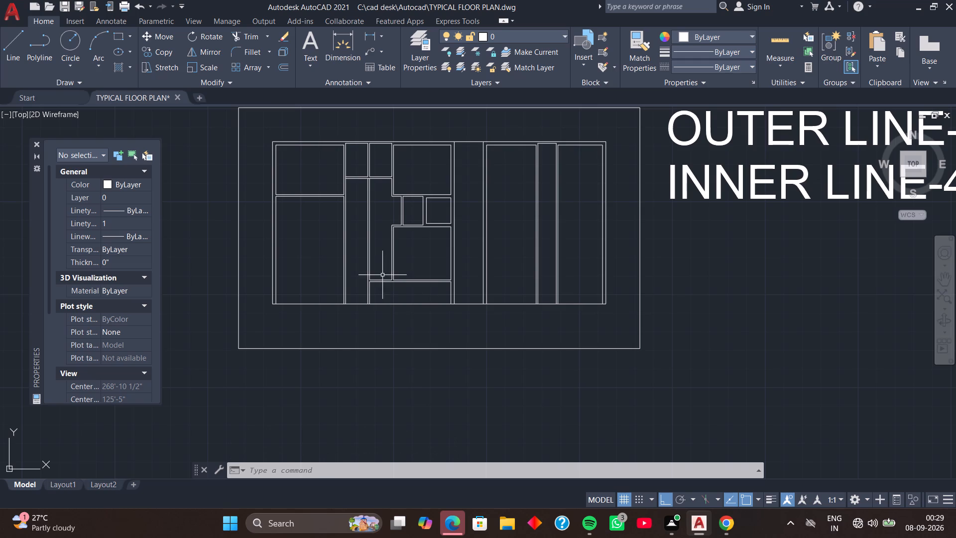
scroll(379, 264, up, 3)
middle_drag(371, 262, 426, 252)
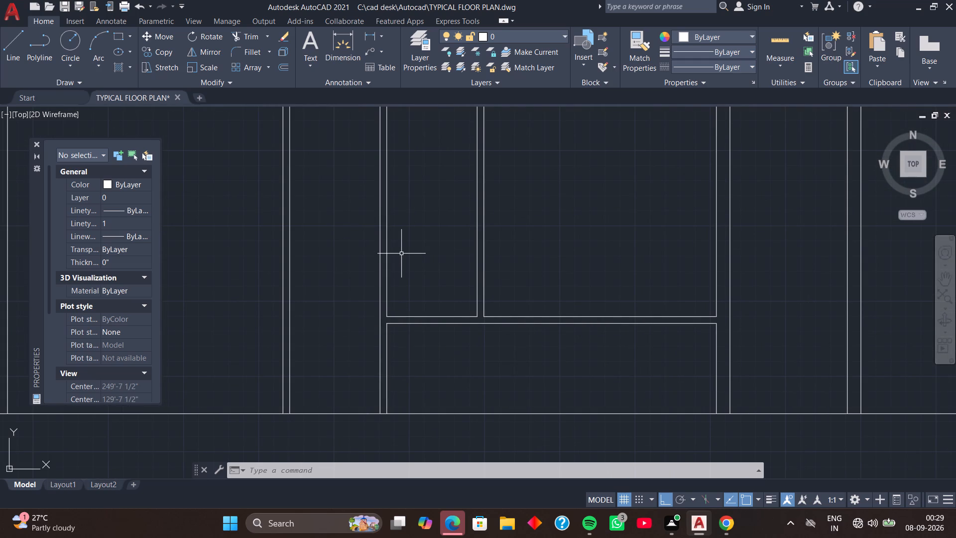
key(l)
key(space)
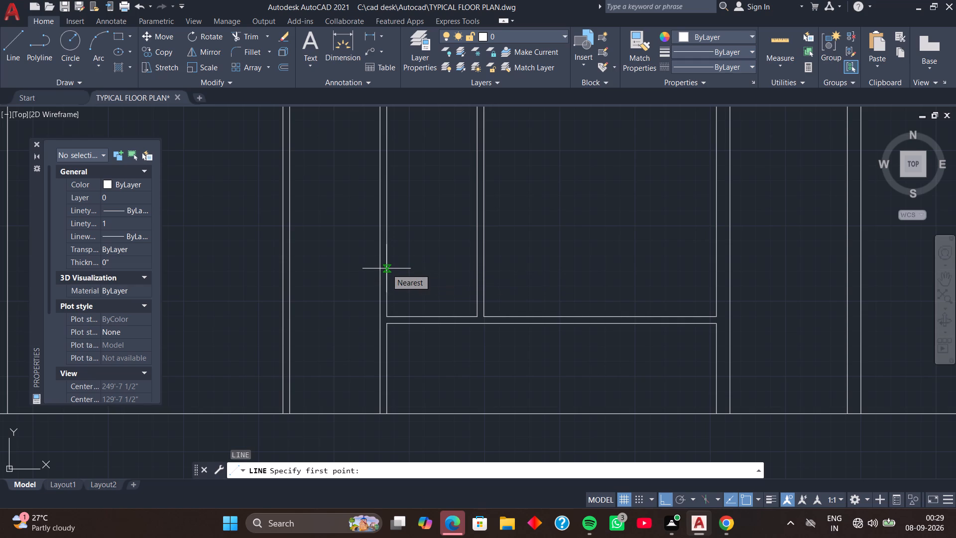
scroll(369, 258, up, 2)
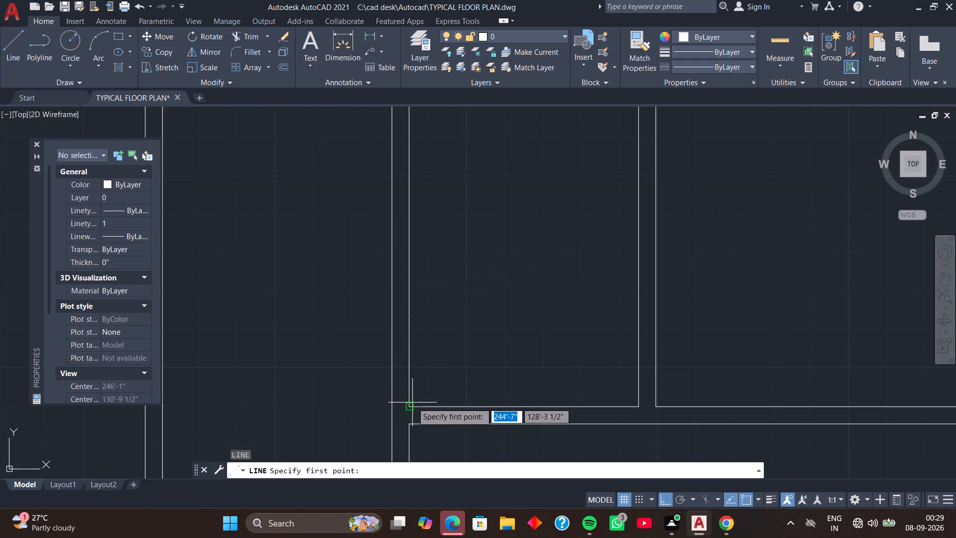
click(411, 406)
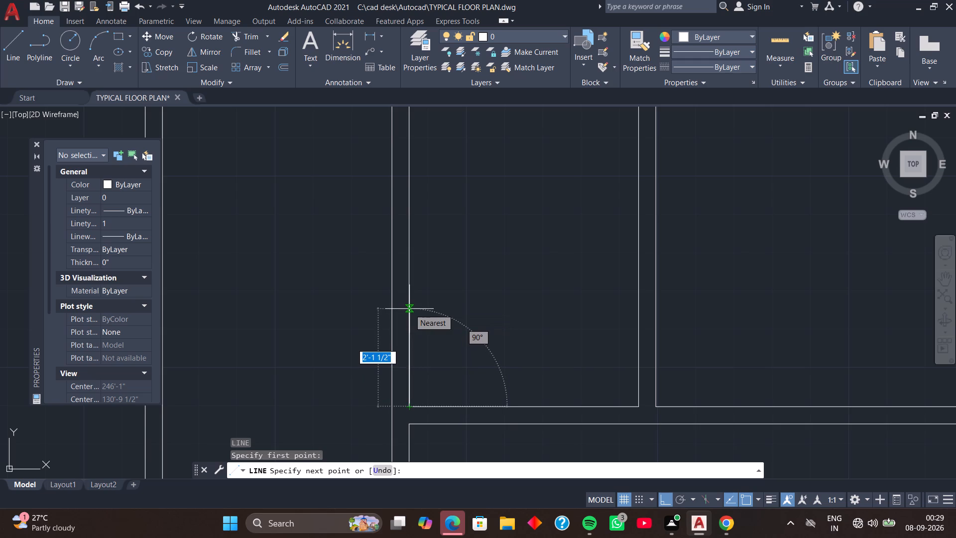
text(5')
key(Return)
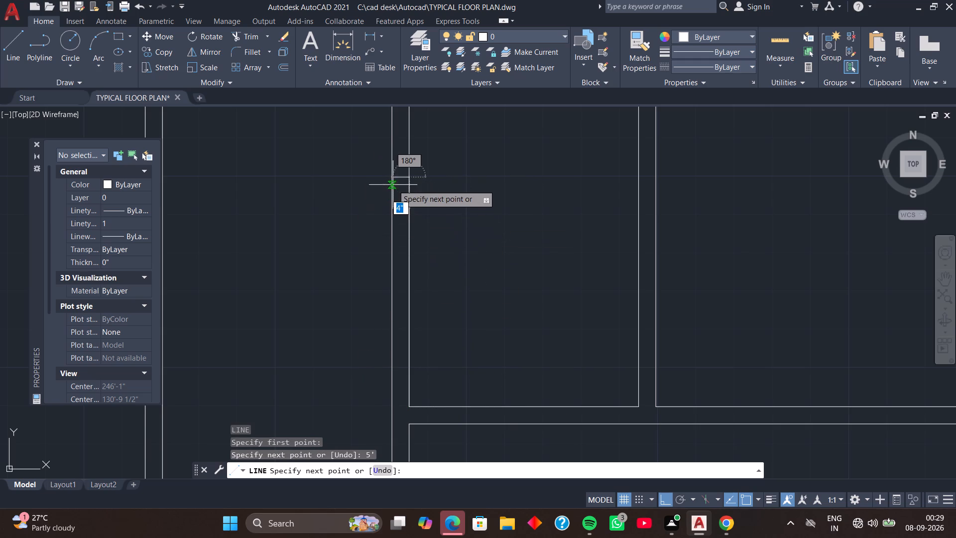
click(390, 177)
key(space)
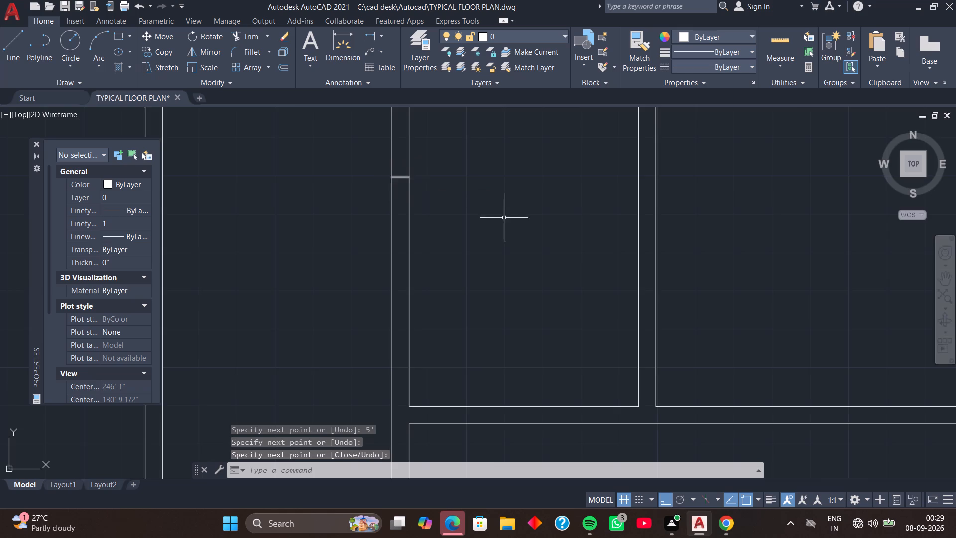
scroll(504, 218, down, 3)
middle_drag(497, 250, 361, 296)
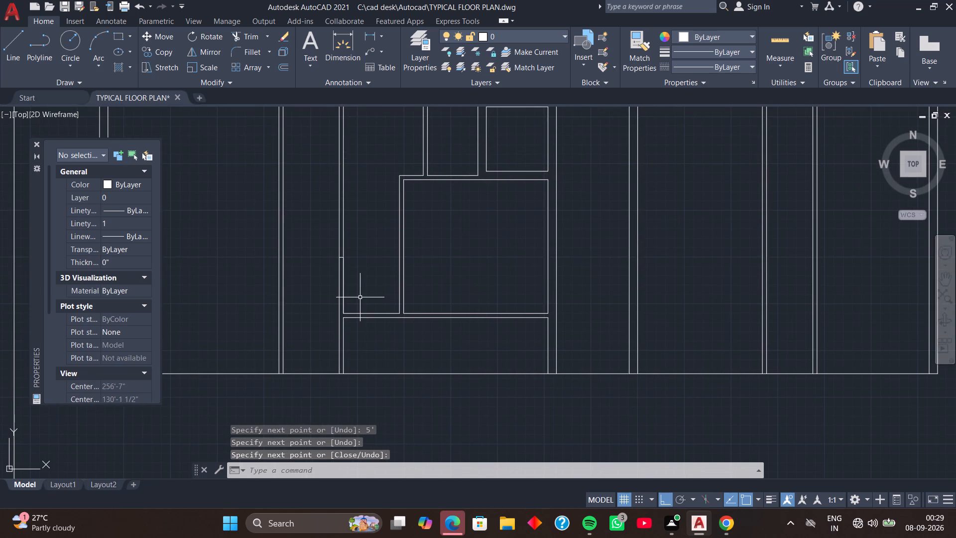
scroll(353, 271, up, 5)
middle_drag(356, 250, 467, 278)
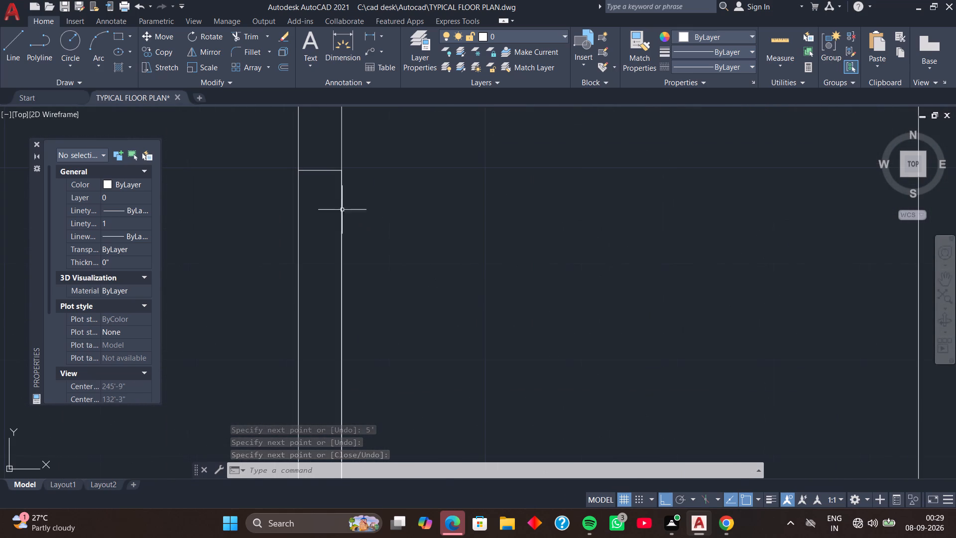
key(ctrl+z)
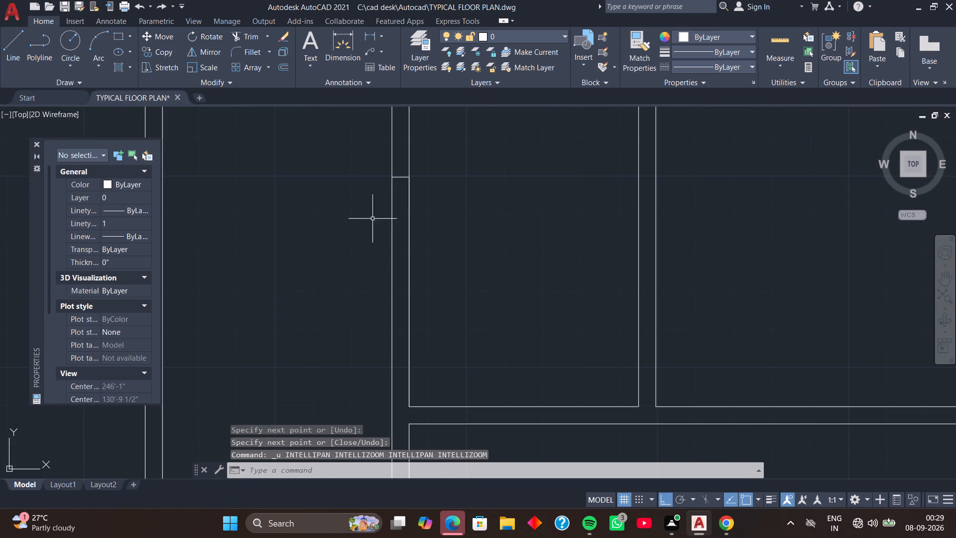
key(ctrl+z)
Draw a line 4' up from the narrow space's lower-left corner, continuing across the left partition to its outer face.
scroll(420, 246, down, 1)
middle_drag(420, 246, 380, 231)
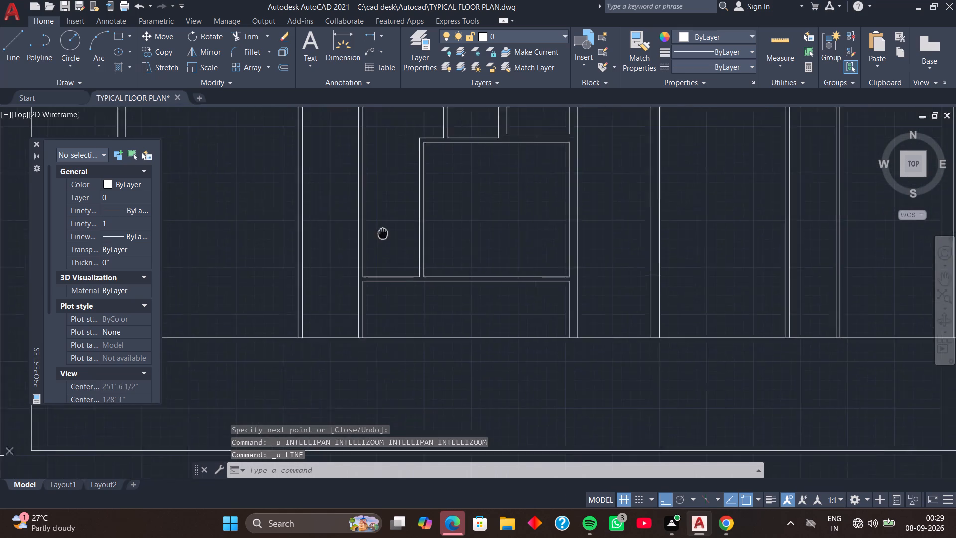
middle_drag(380, 231, 371, 226)
scroll(371, 257, up, 1)
key(l)
key(space)
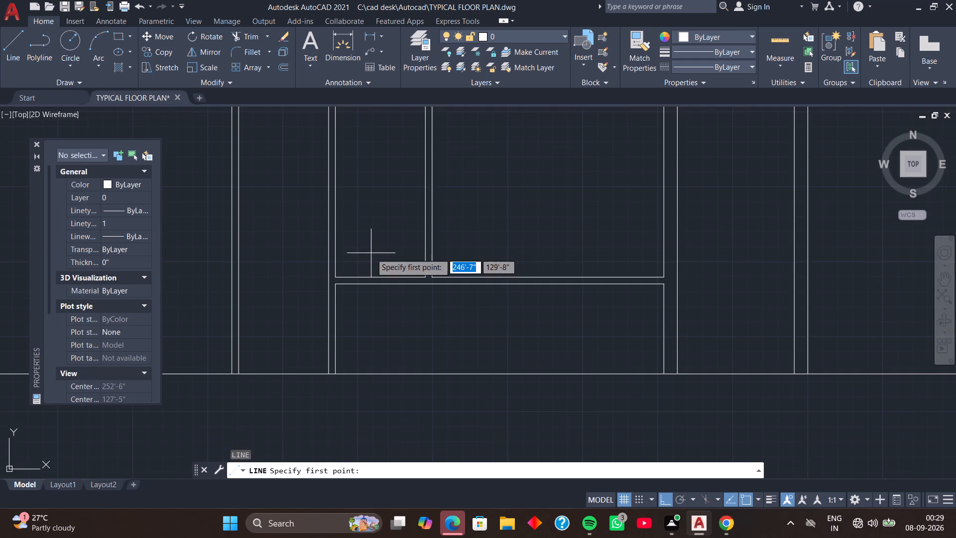
click(336, 277)
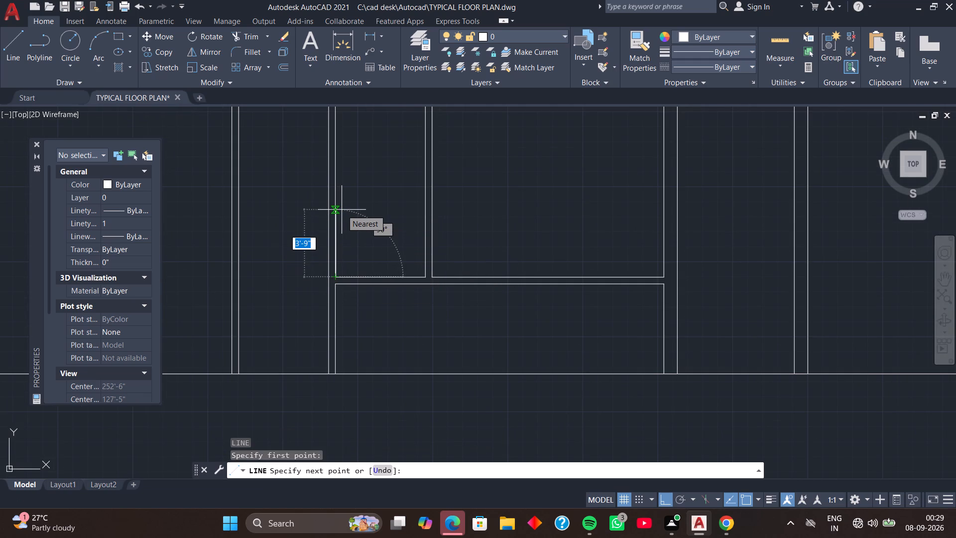
text(4')
key(Return)
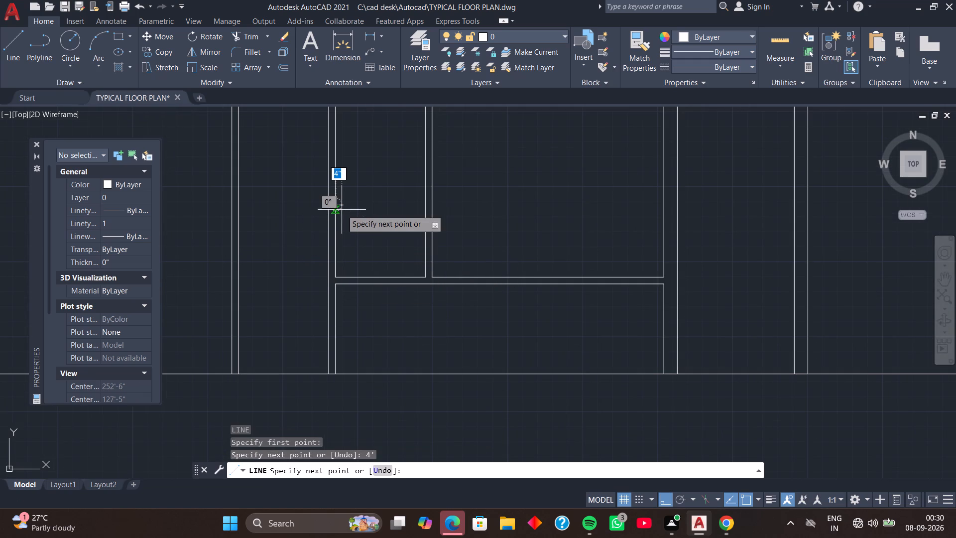
scroll(330, 175, up, 4)
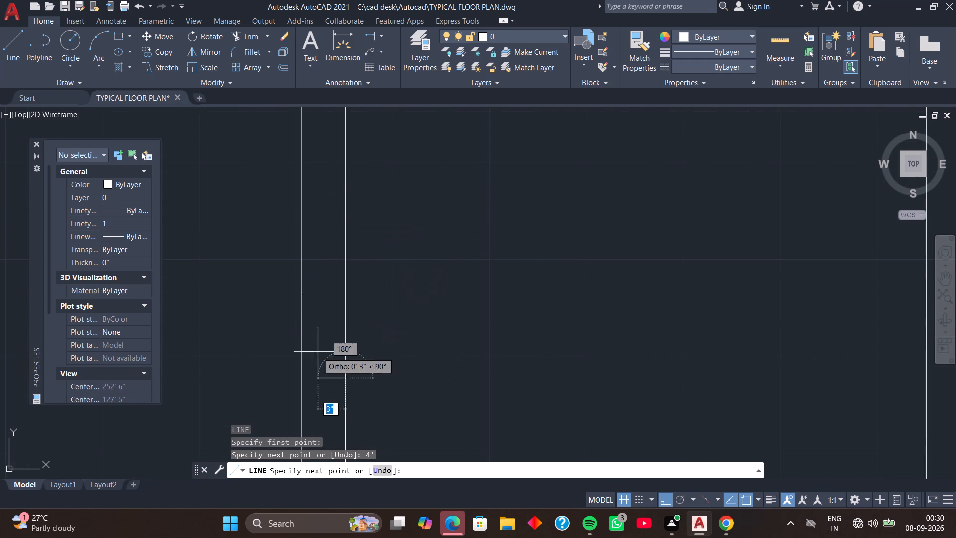
scroll(312, 358, down, 3)
middle_drag(296, 272, 295, 145)
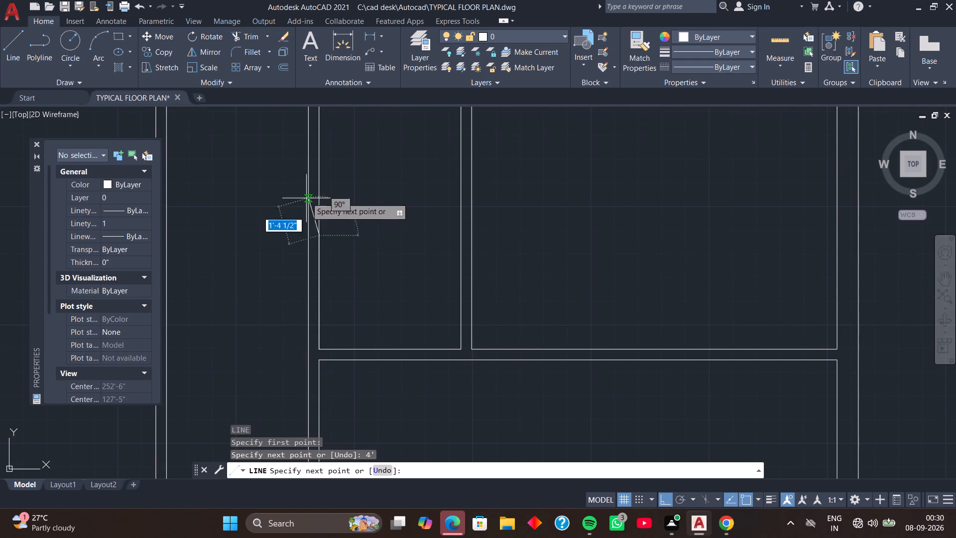
scroll(303, 227, up, 3)
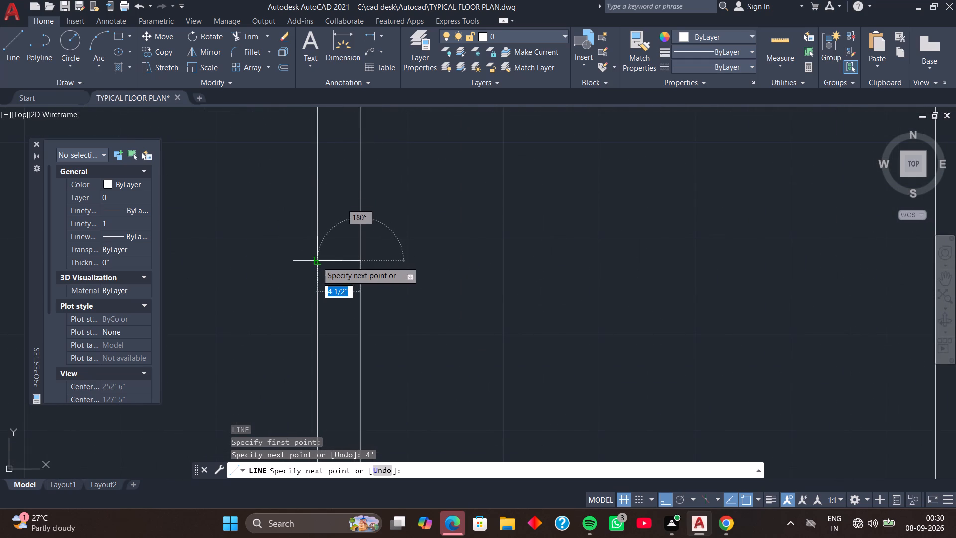
click(317, 261)
Continue the line horizontally across the narrow space to the far face of the new vertical partition.
scroll(317, 260, down, 2)
middle_drag(317, 259, 309, 146)
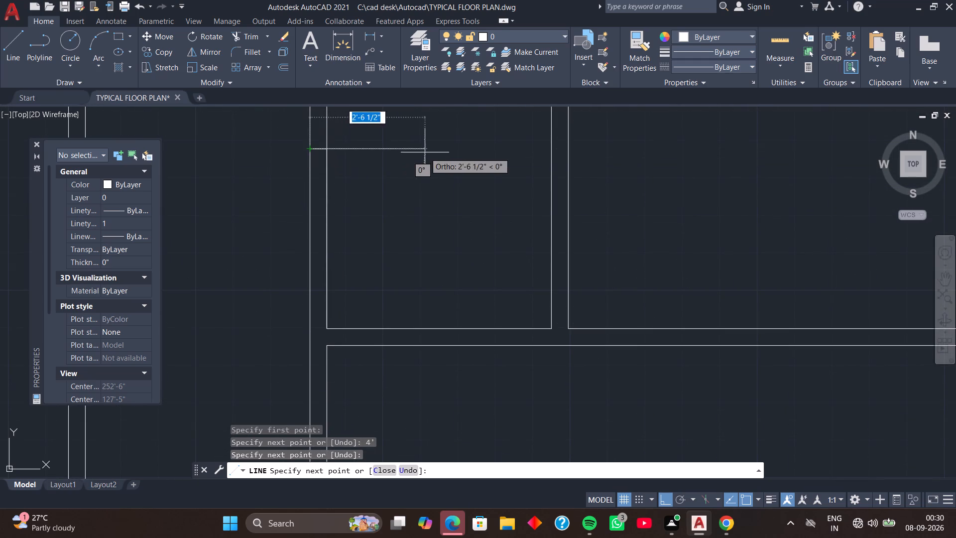
middle_drag(504, 144, 243, 157)
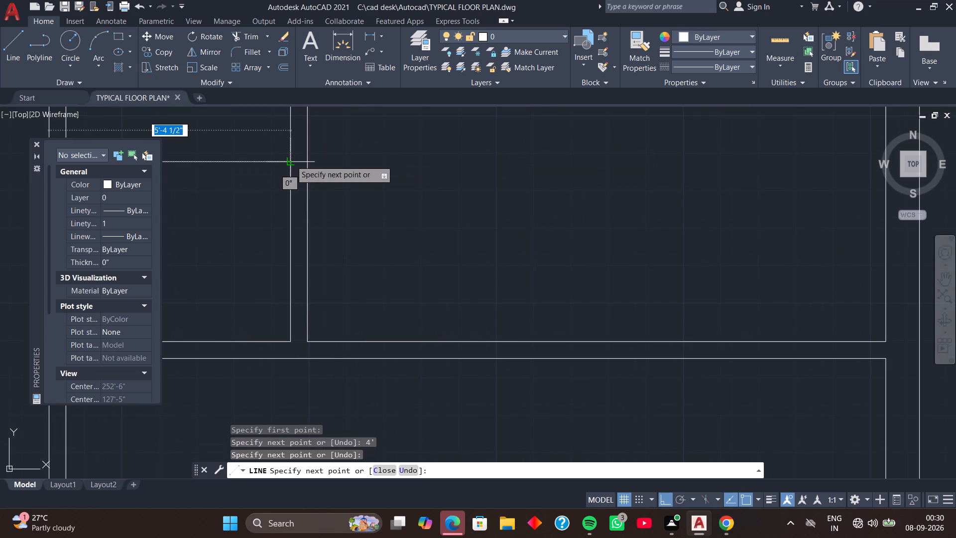
click(291, 160)
click(306, 162)
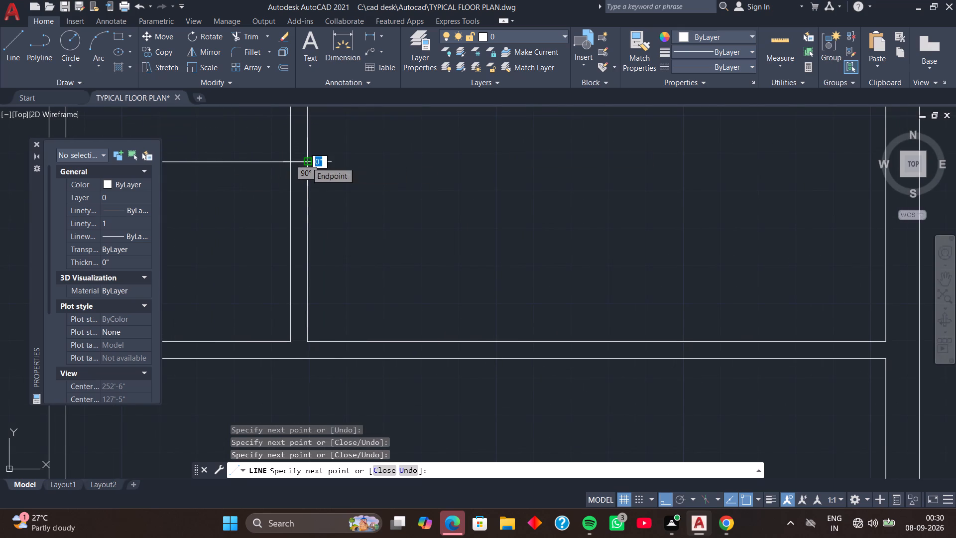
key(space)
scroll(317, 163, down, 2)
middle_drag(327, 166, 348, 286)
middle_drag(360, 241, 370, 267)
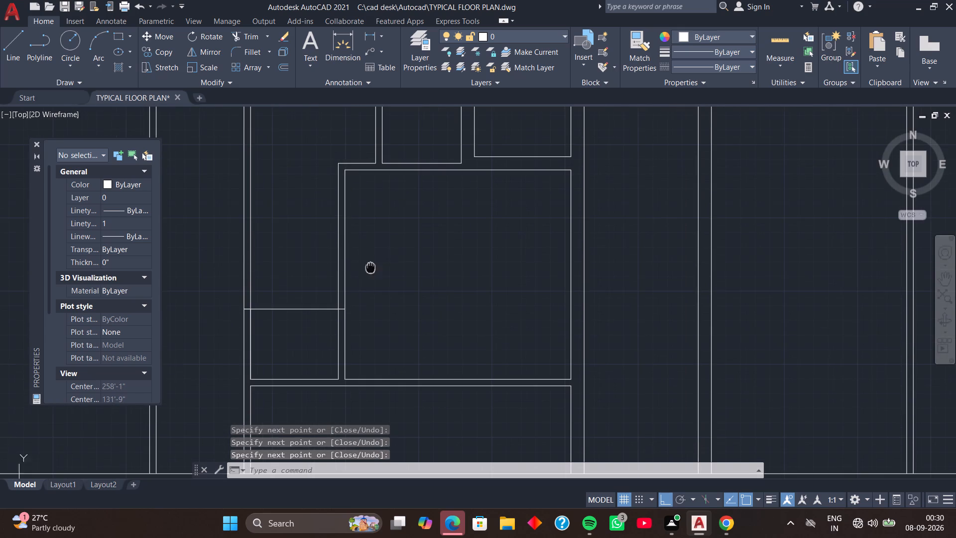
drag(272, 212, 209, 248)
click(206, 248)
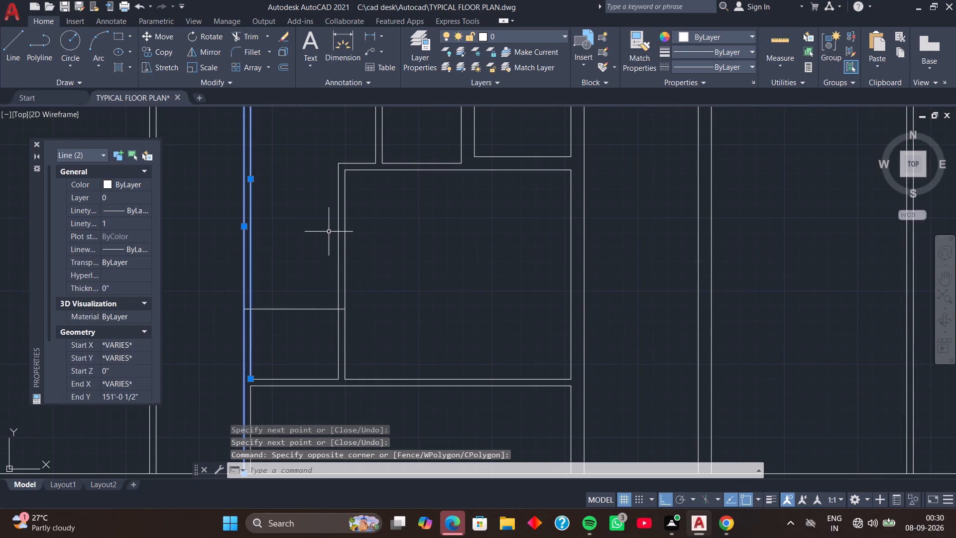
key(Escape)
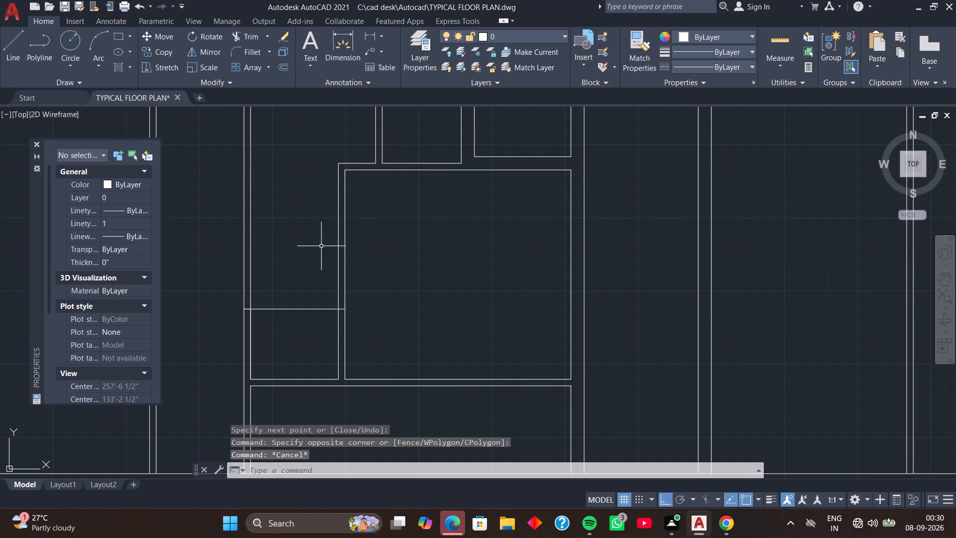
Trim away both faces of the left partition and of the new vertical partition above the 4' cross line.
text(TR)
key(space)
drag(293, 229, 223, 254)
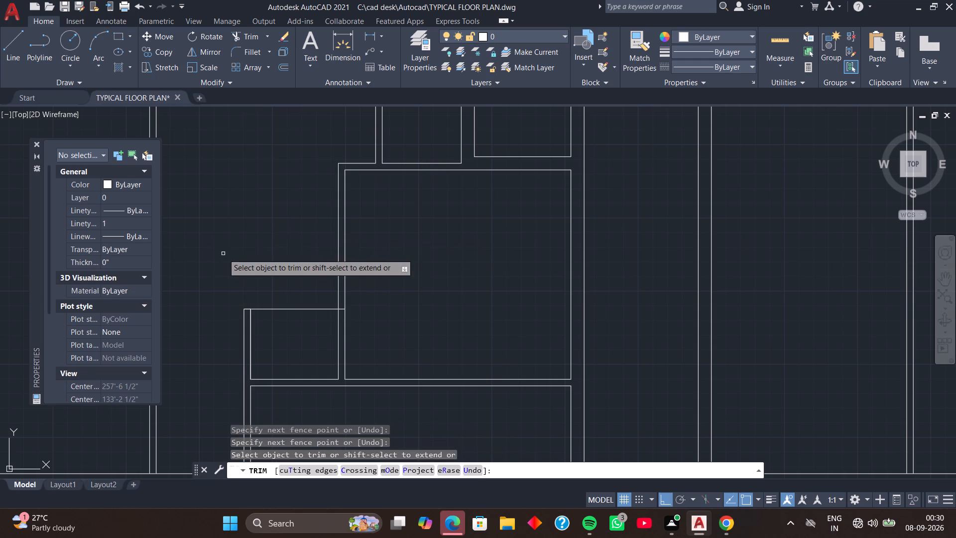
drag(296, 239, 412, 260)
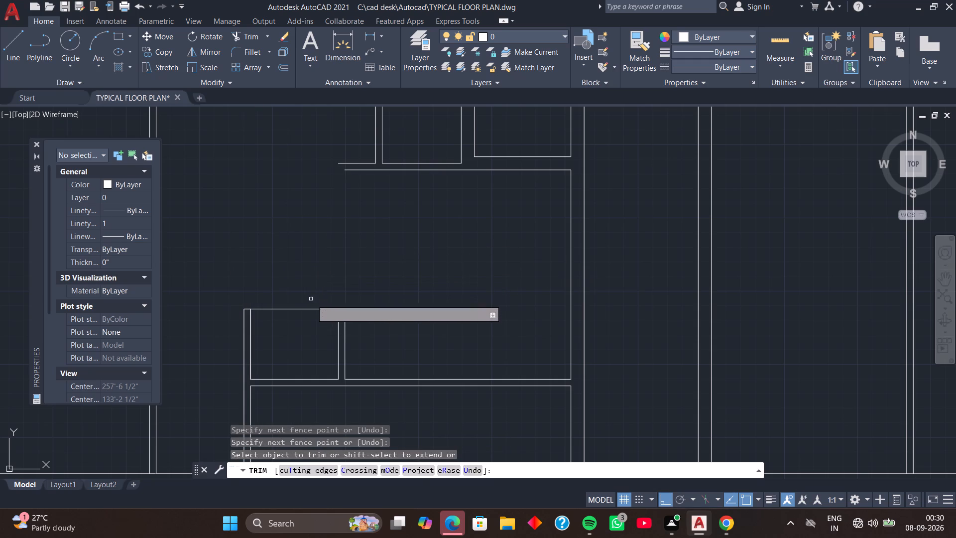
Trim away the 4' cross line between the left partition and the new vertical partition.
click(314, 308)
scroll(360, 281, up, 3)
scroll(335, 267, down, 2)
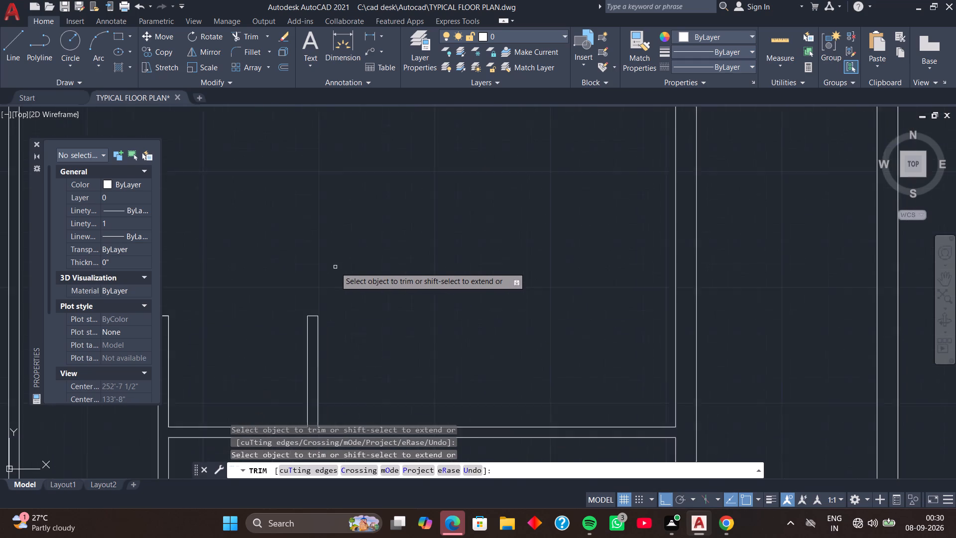
scroll(335, 267, down, 1)
key(space)
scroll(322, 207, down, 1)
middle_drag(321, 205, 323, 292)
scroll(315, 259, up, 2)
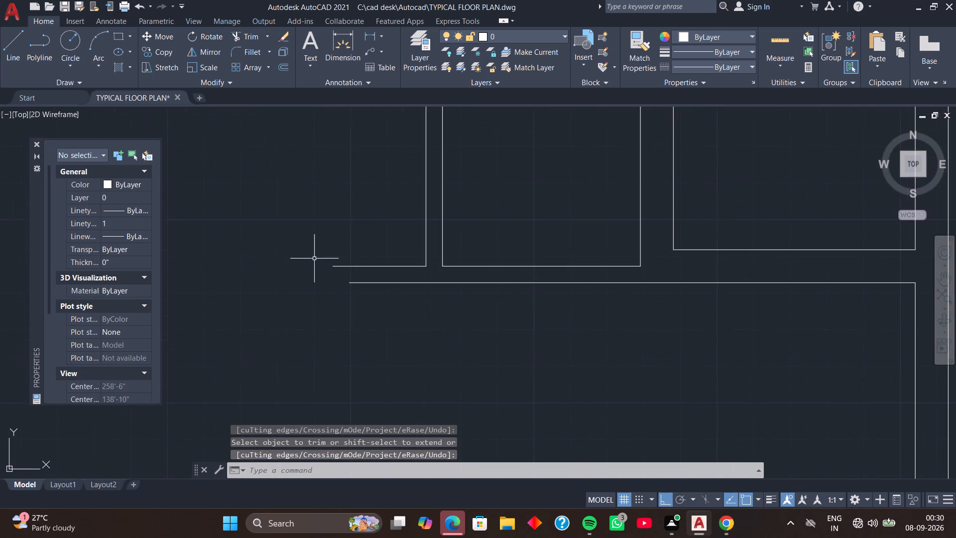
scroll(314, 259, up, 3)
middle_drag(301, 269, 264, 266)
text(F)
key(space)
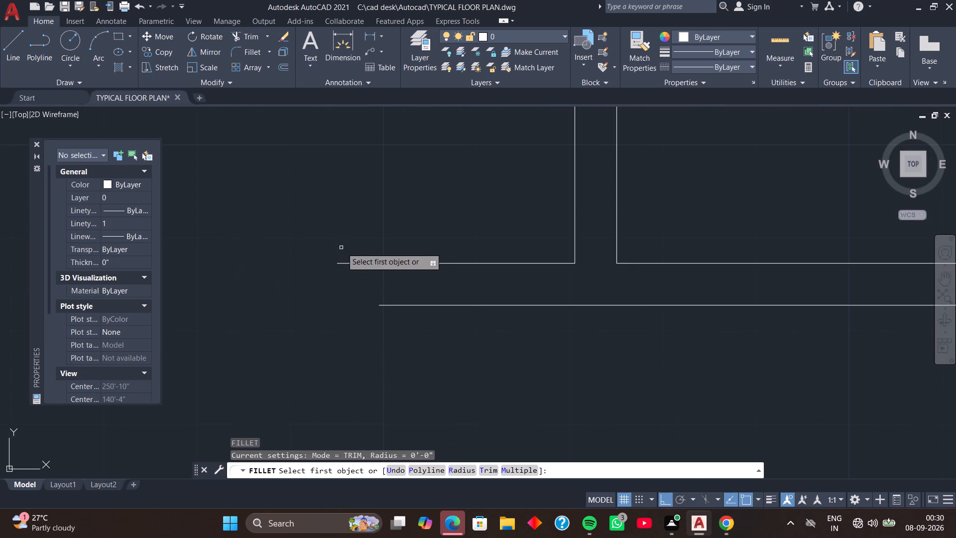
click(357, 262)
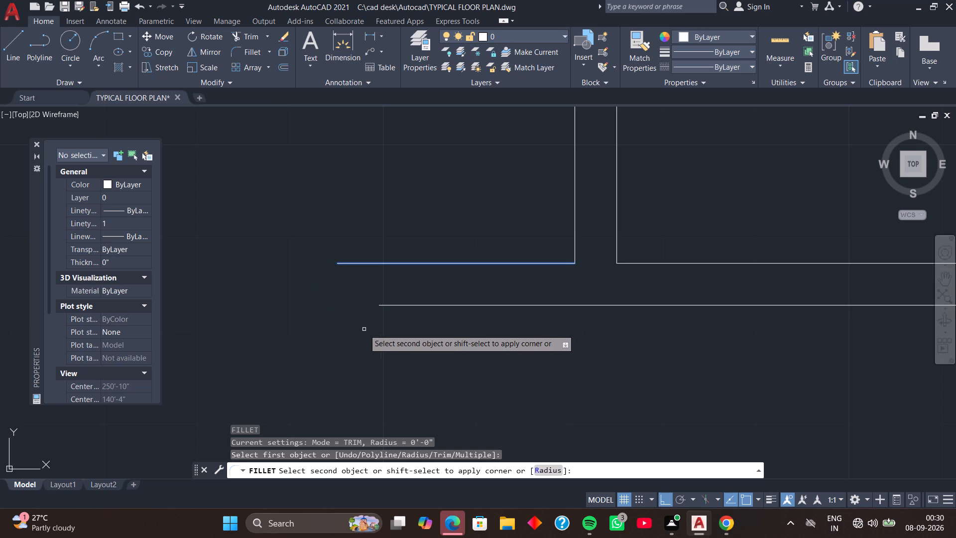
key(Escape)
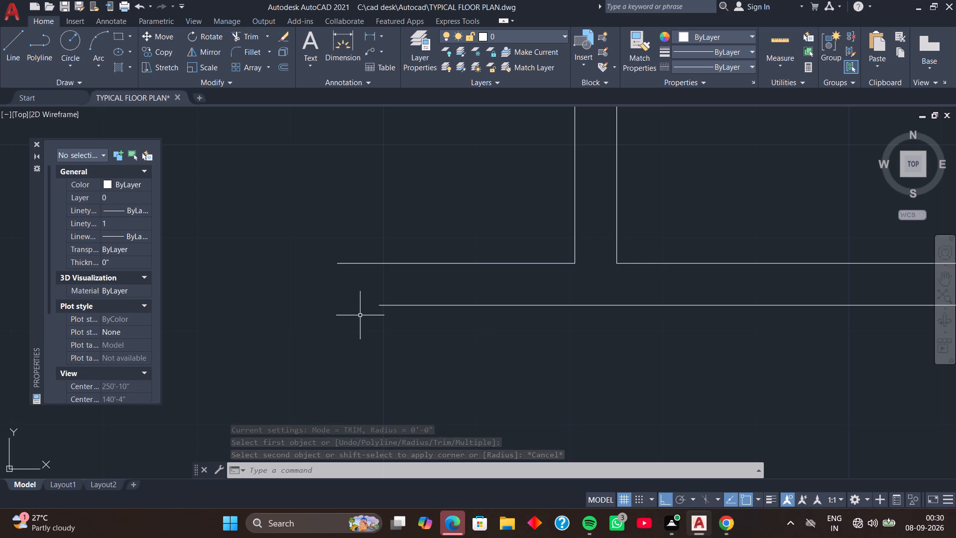
Close the open left end of the horizontal partition with a 4.5" vertical line, continued horizontally to the start of its lower face.
scroll(360, 315, down, 2)
text(L)
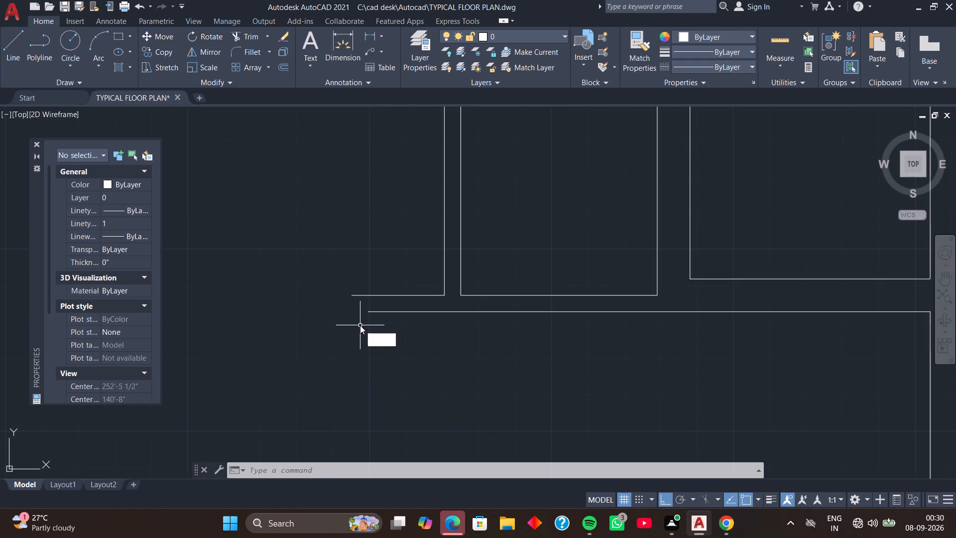
key(space)
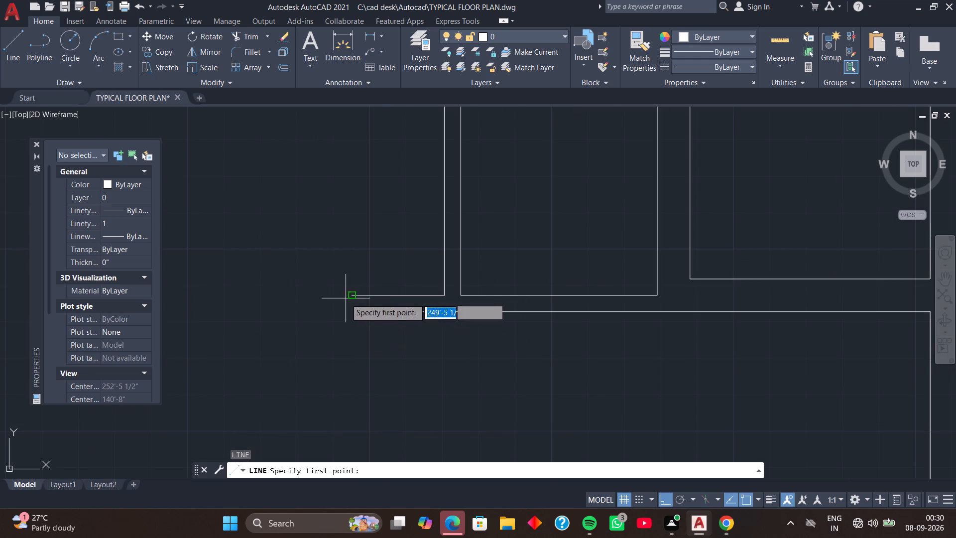
click(352, 296)
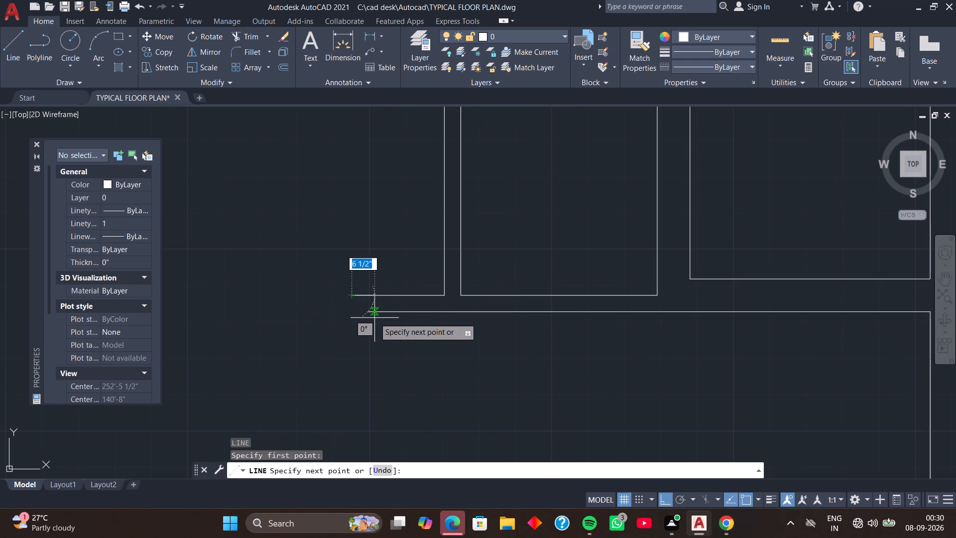
scroll(367, 314, up, 2)
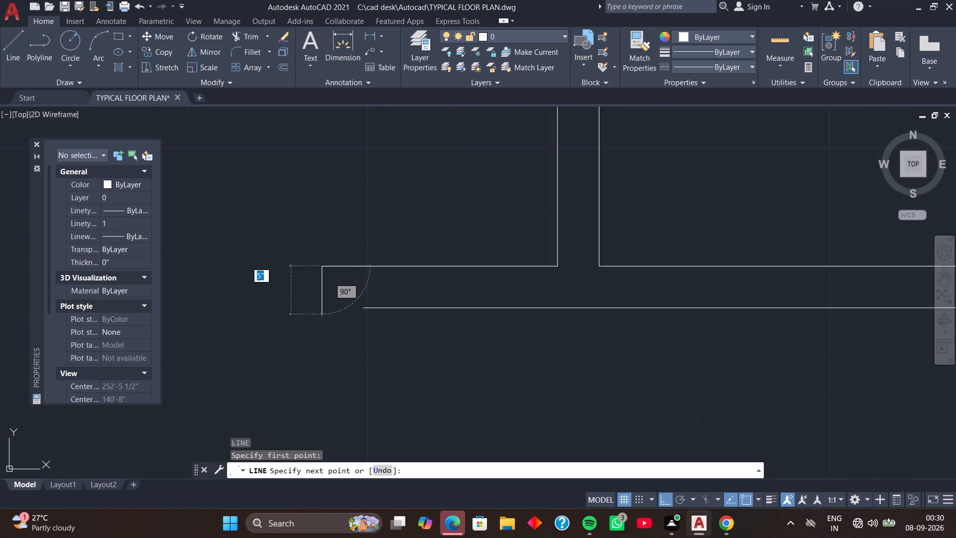
scroll(367, 314, up, 5)
scroll(330, 276, down, 4)
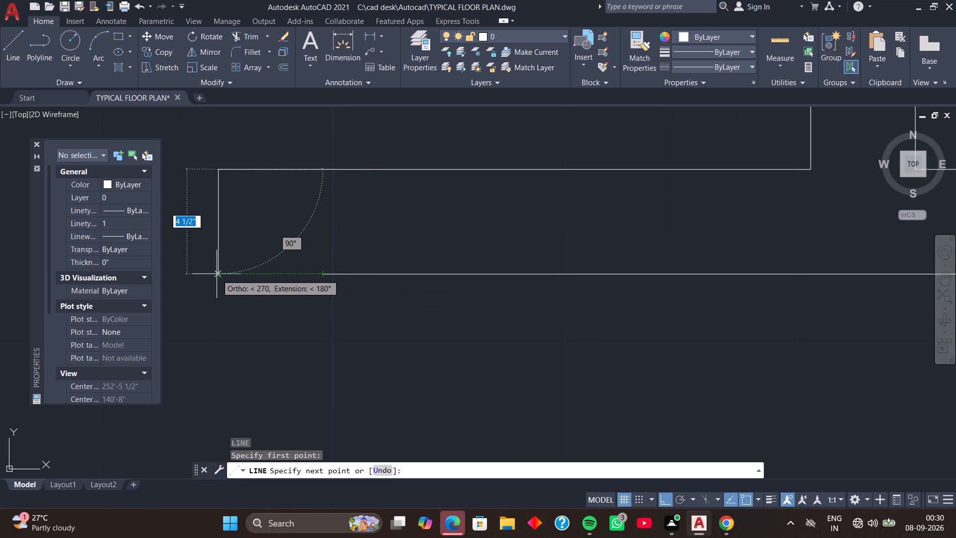
click(217, 274)
click(325, 274)
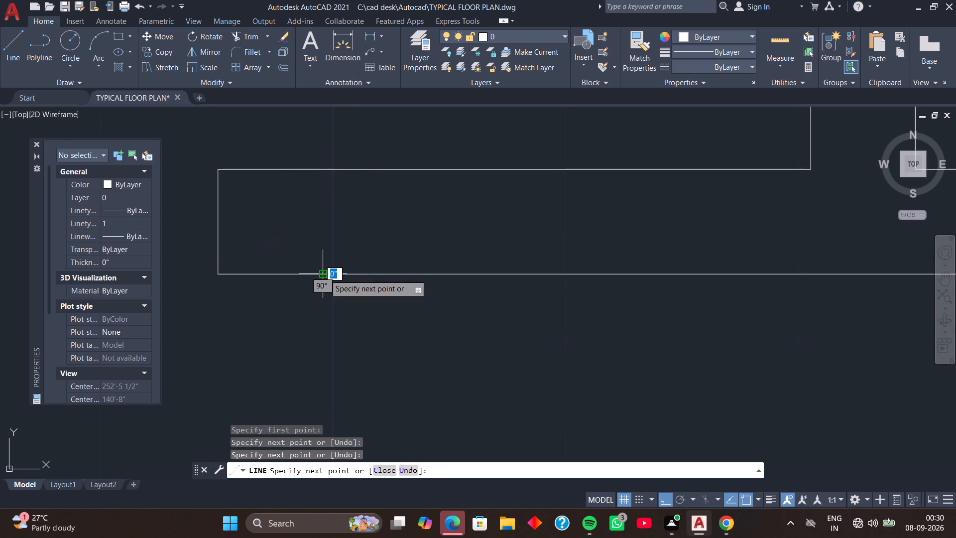
key(space)
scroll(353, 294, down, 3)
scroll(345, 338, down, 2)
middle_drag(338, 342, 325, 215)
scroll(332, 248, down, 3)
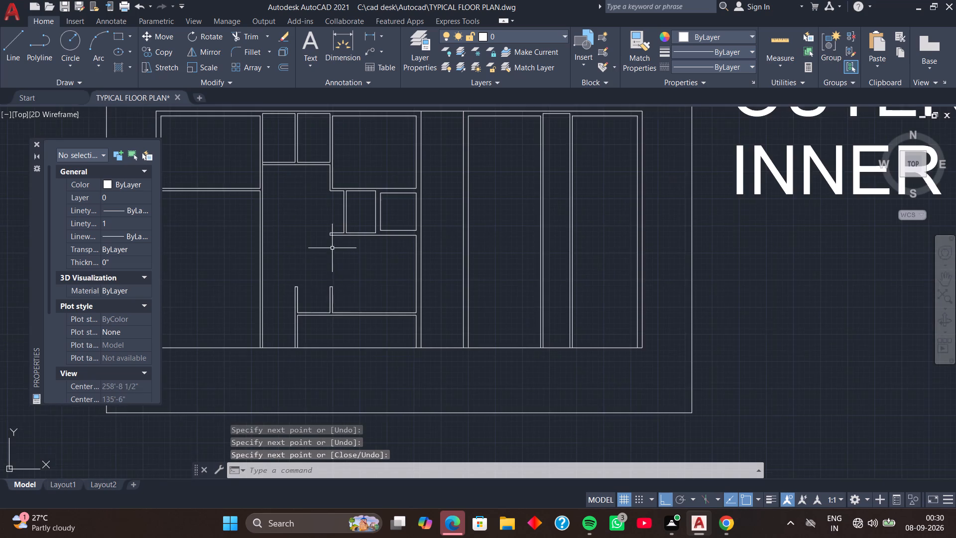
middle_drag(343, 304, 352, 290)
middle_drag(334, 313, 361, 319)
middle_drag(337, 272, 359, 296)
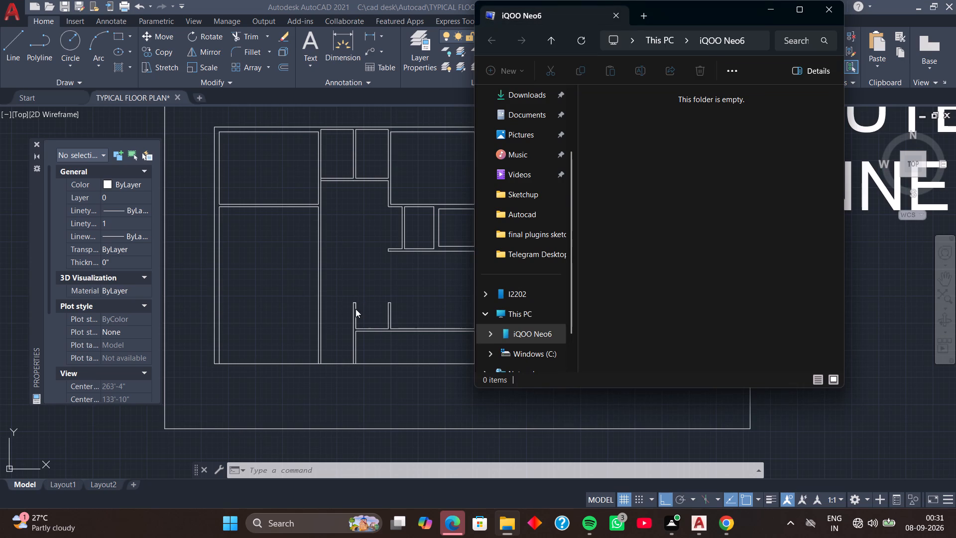
Close the connected phone's File Explorer window covering the drawing.
click(831, 11)
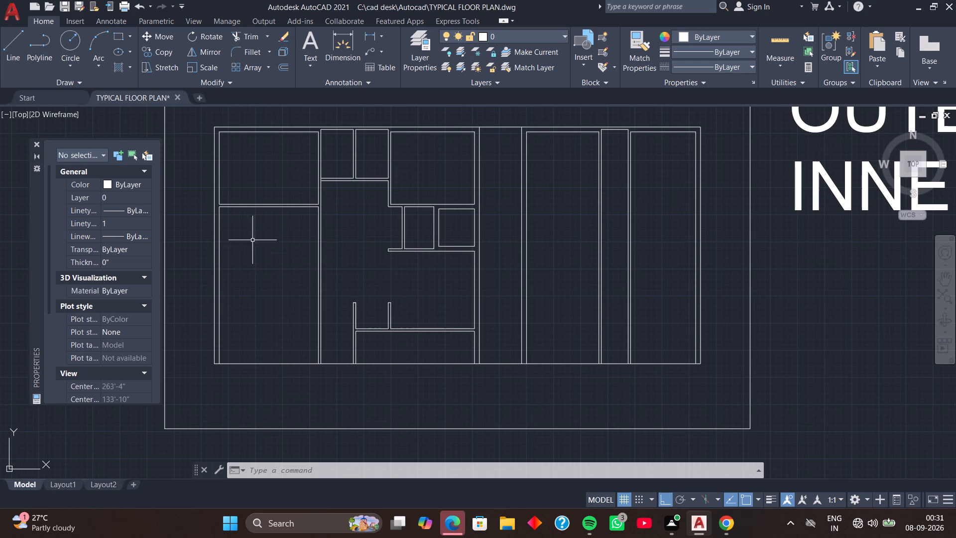
Offset the top line of the plan's lower-left room 4'6" downward, and offset that copy 4.5" downward to form a partition.
middle_drag(244, 236, 316, 324)
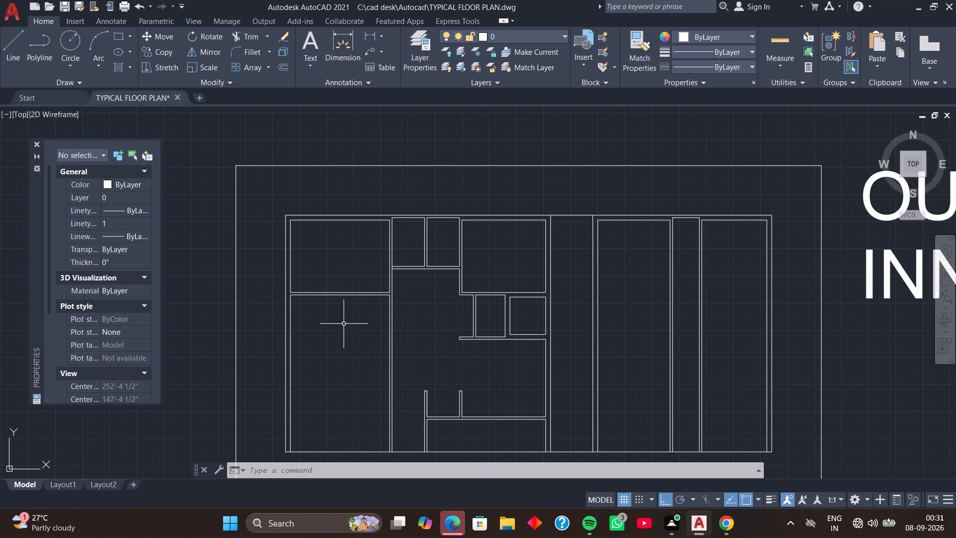
scroll(344, 324, up, 2)
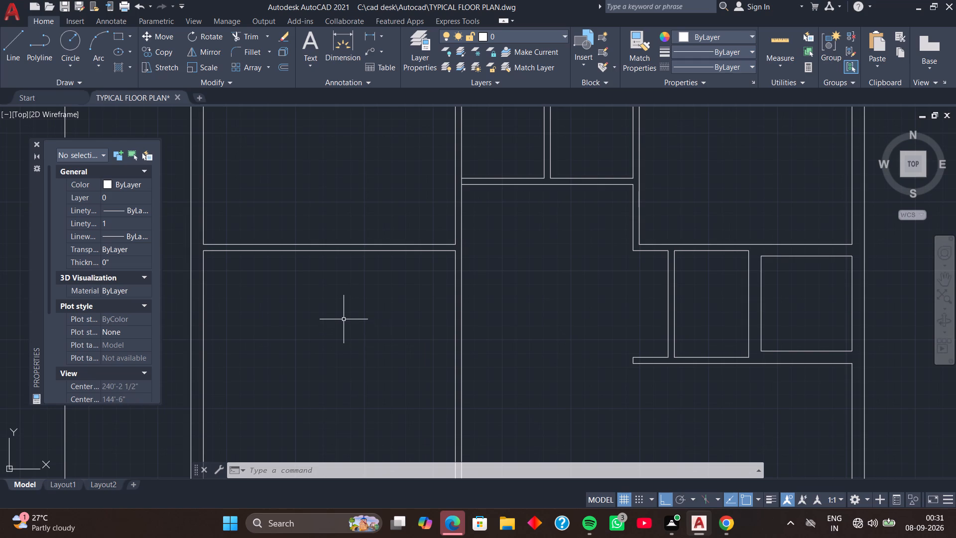
scroll(354, 289, up, 1)
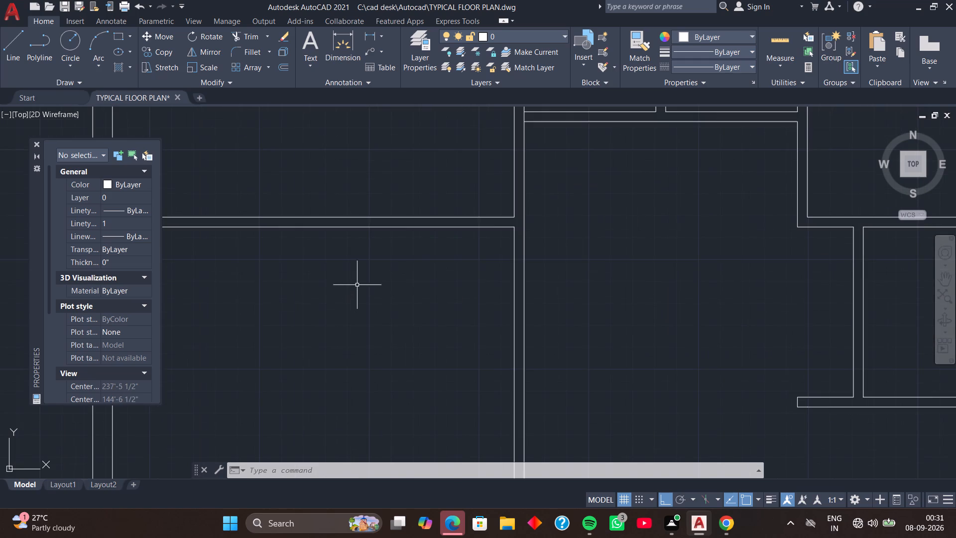
scroll(362, 273, down, 1)
middle_drag(363, 275, 366, 341)
key(o)
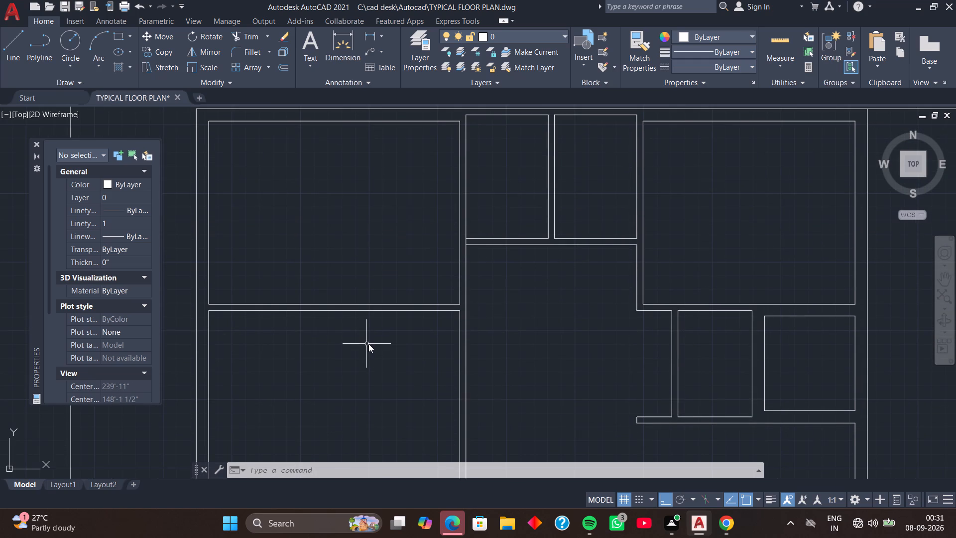
key(space)
key(space)
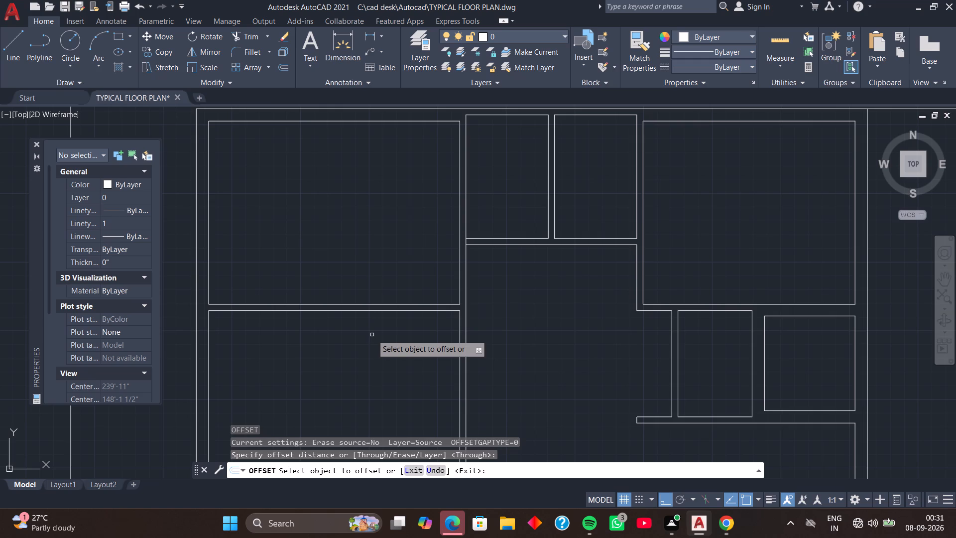
click(374, 310)
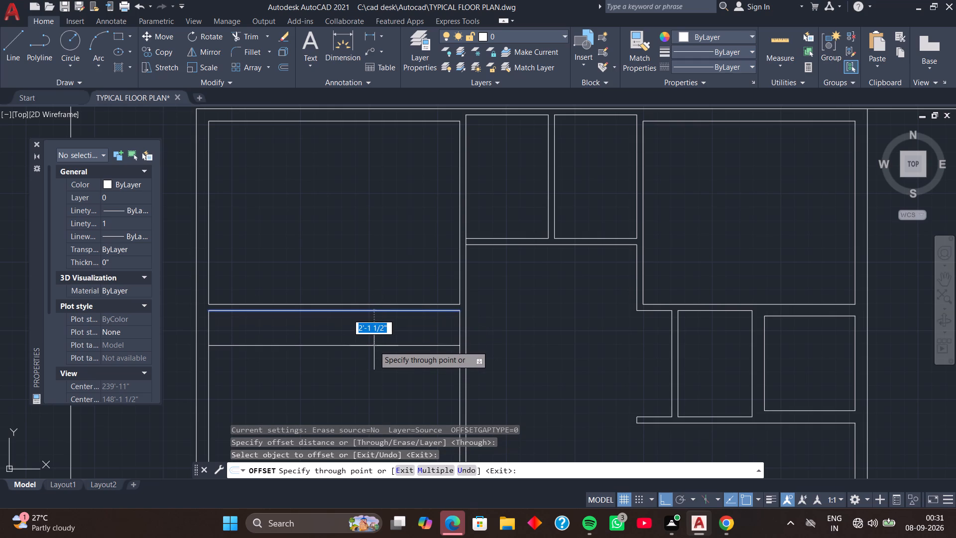
text(4'6)
key(Return)
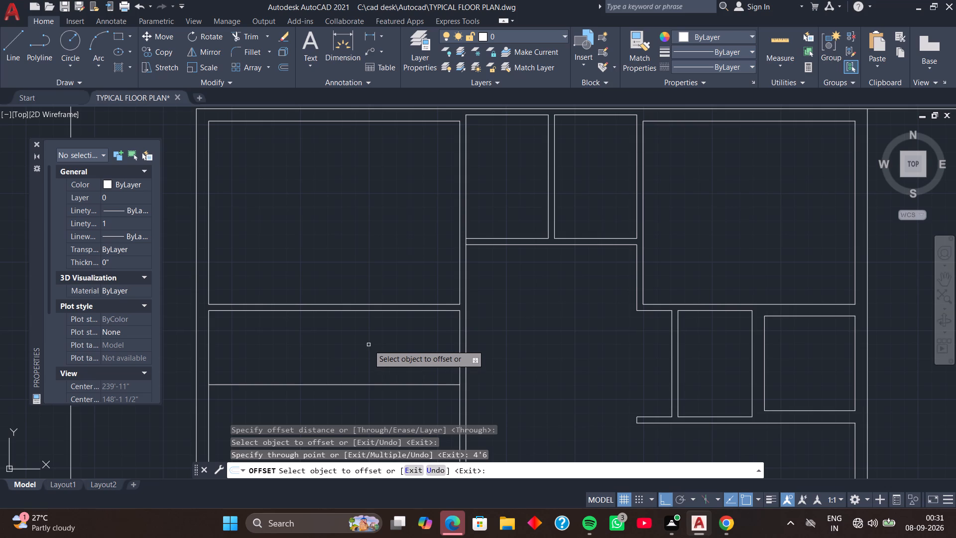
click(371, 385)
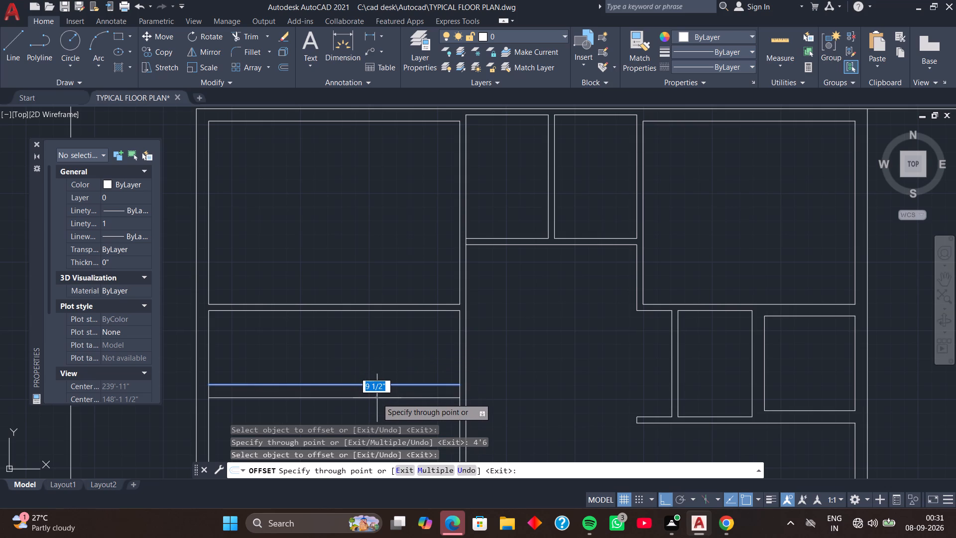
text(4.5)
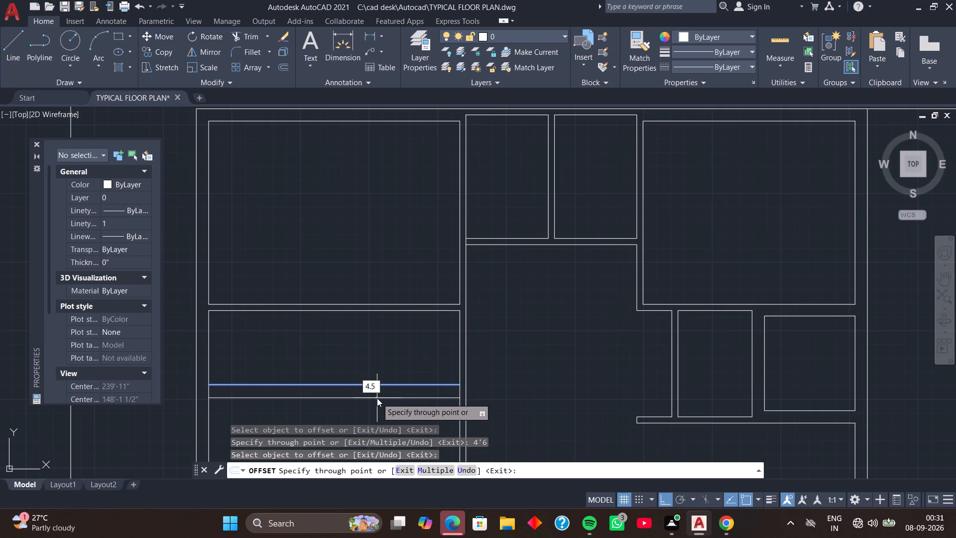
key(Return)
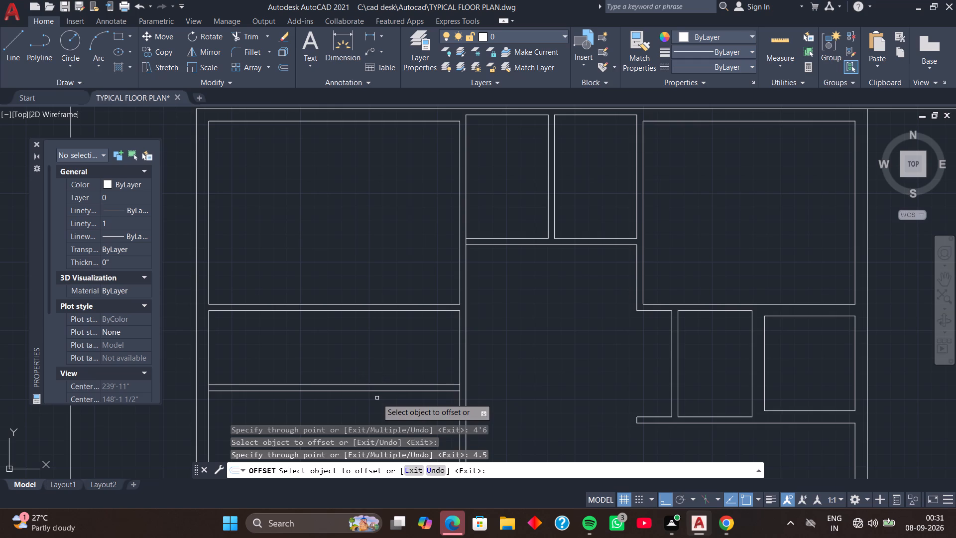
key(space)
Trim the outer wall's inner face between the two lines of the new horizontal partition.
text(TR)
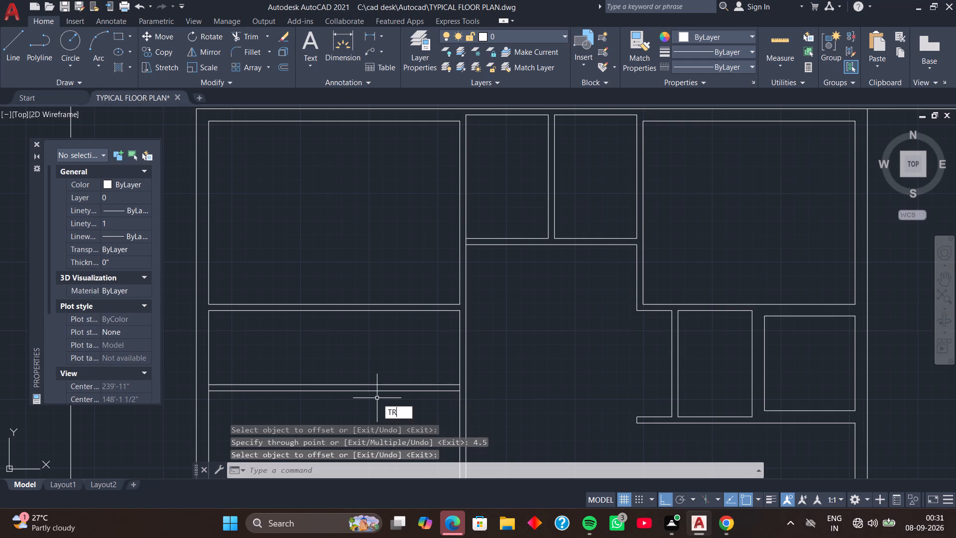
key(space)
scroll(206, 387, up, 3)
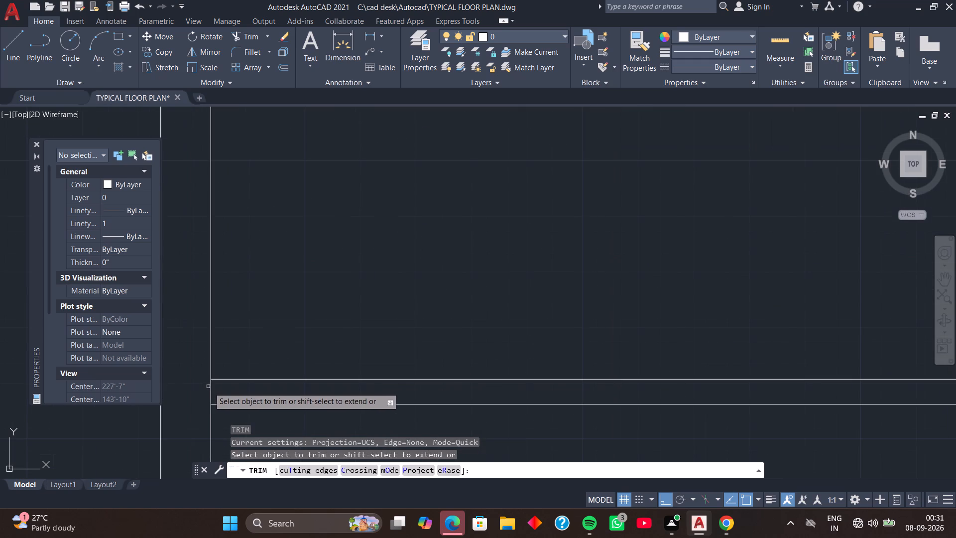
click(209, 387)
scroll(370, 410, down, 4)
middle_drag(520, 373, 459, 341)
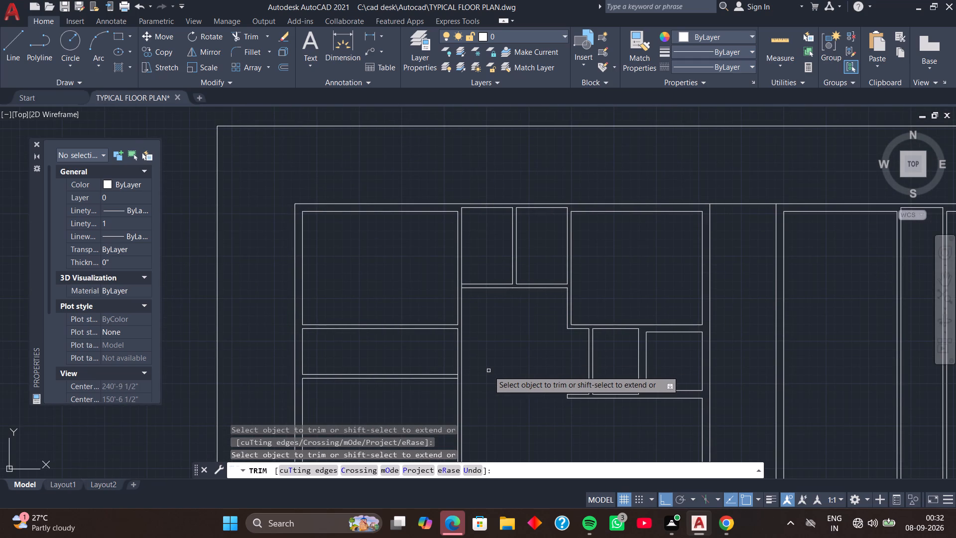
key(space)
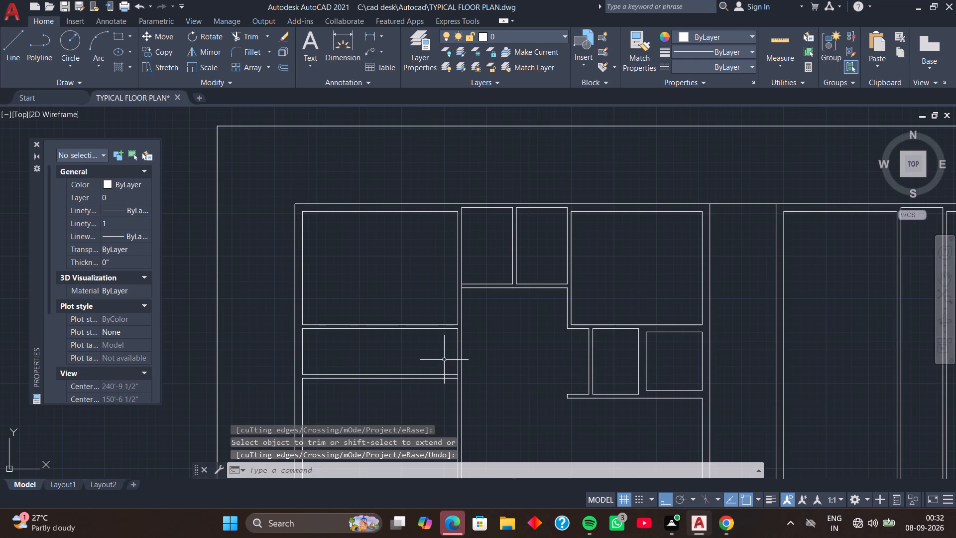
Offset the left inner wall line of the 4'6" strip 7'6" inward, and offset that copy 4.5" further to form a vertical partition.
text(O)
key(space)
key(space)
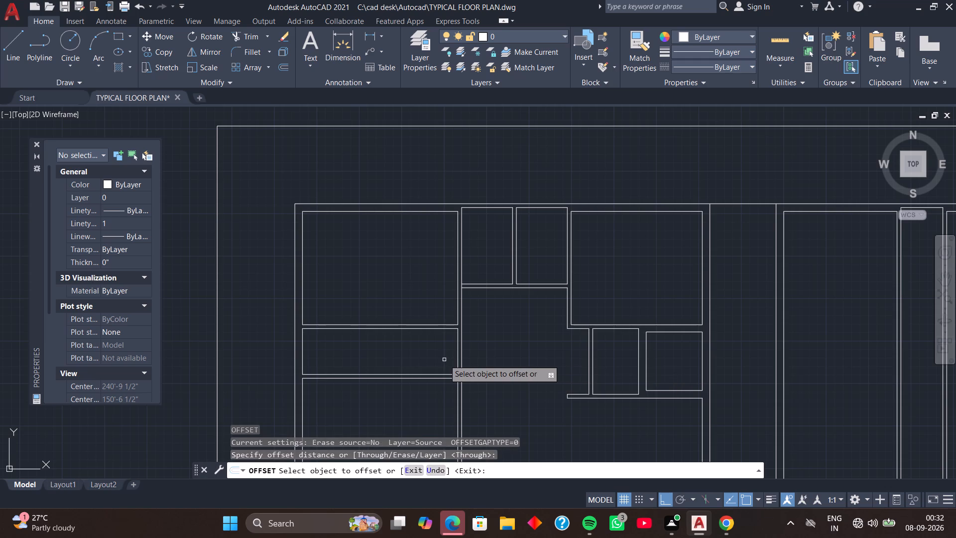
click(302, 352)
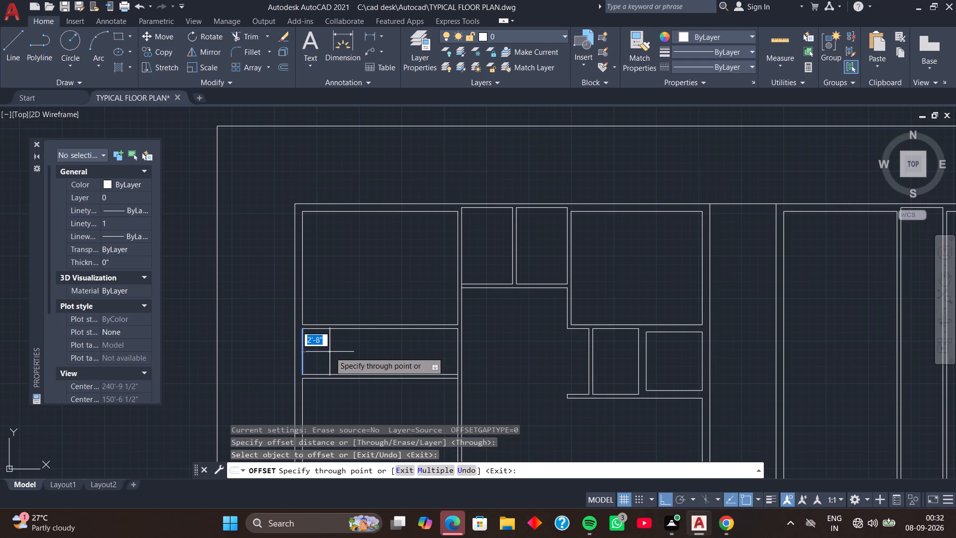
text(7'6)
key(Return)
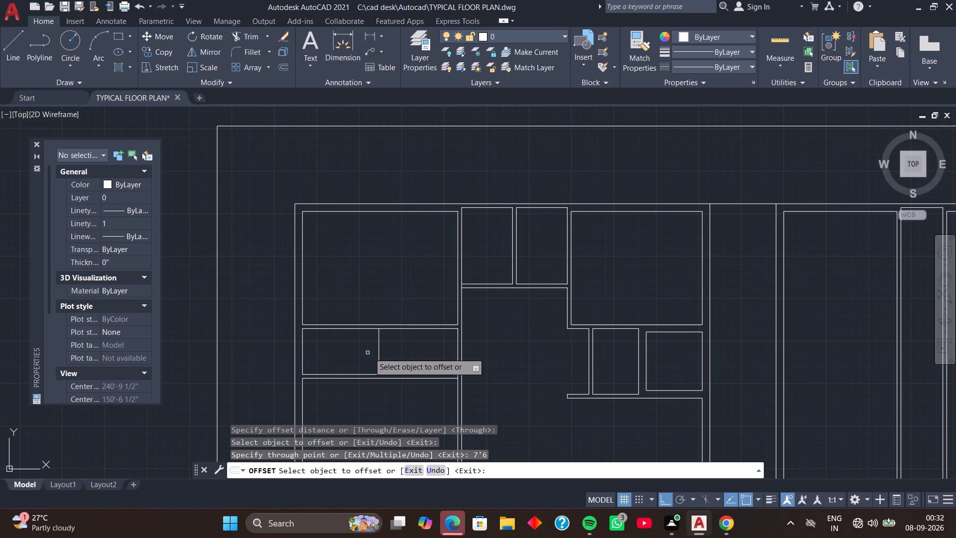
click(379, 353)
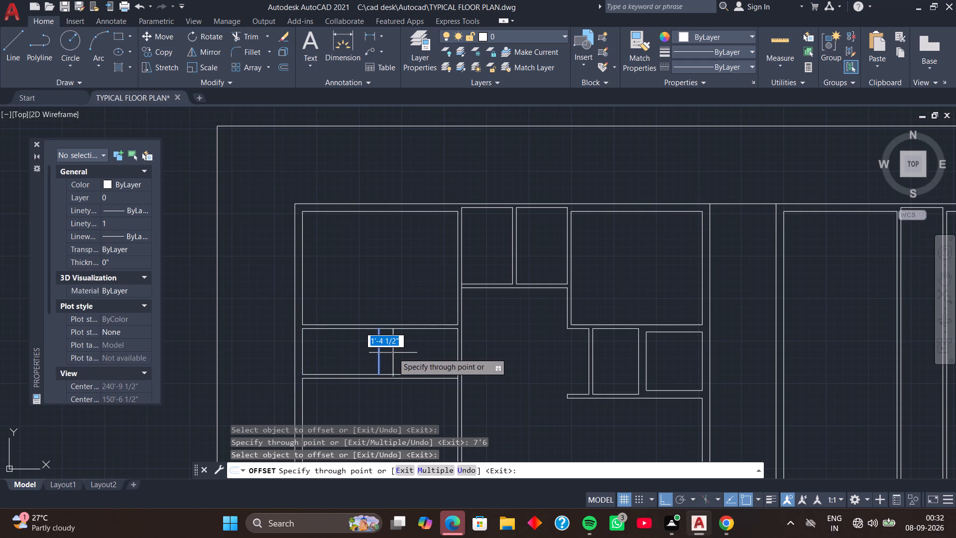
text(4.5)
key(Return)
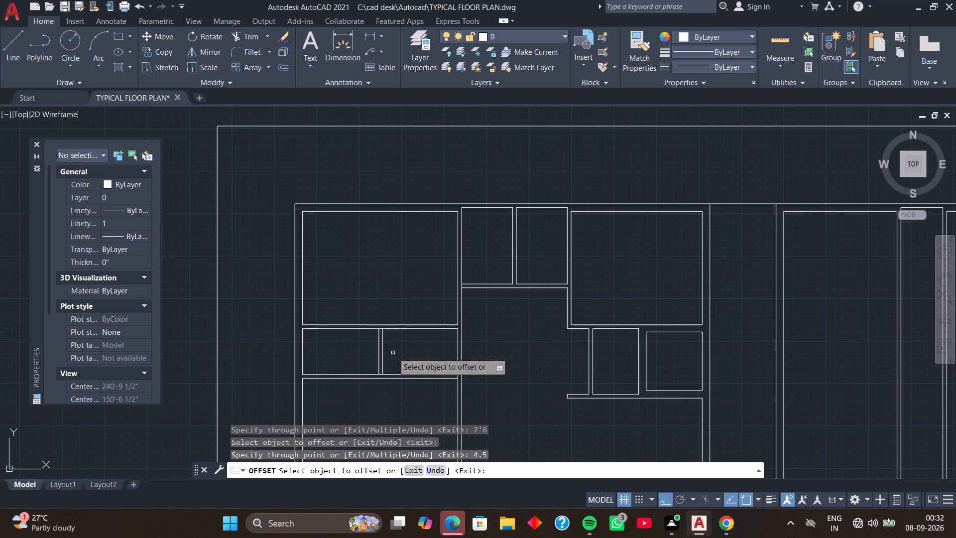
key(space)
Trim the strip's upper and lower lines between the faces of the new vertical partition to open both junctions.
text(TR)
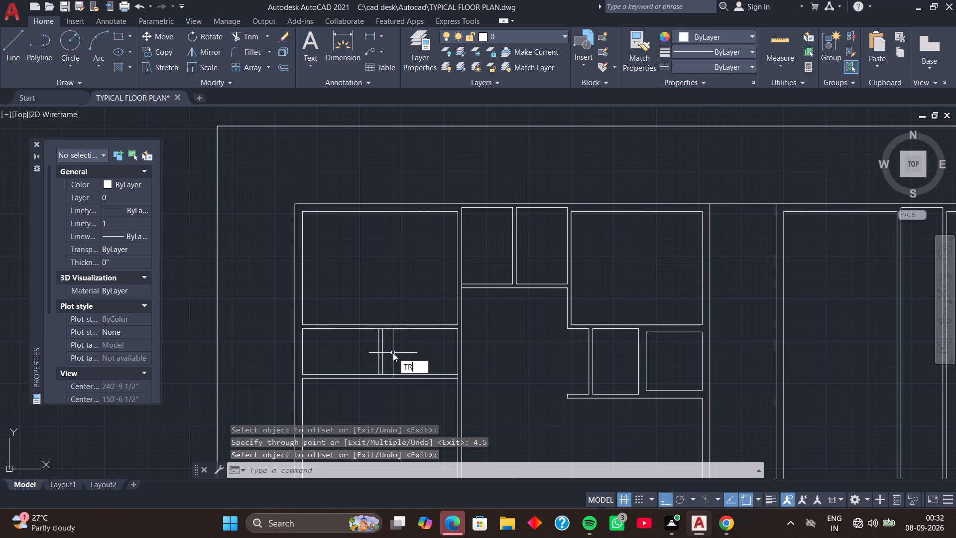
key(space)
scroll(374, 332, up, 4)
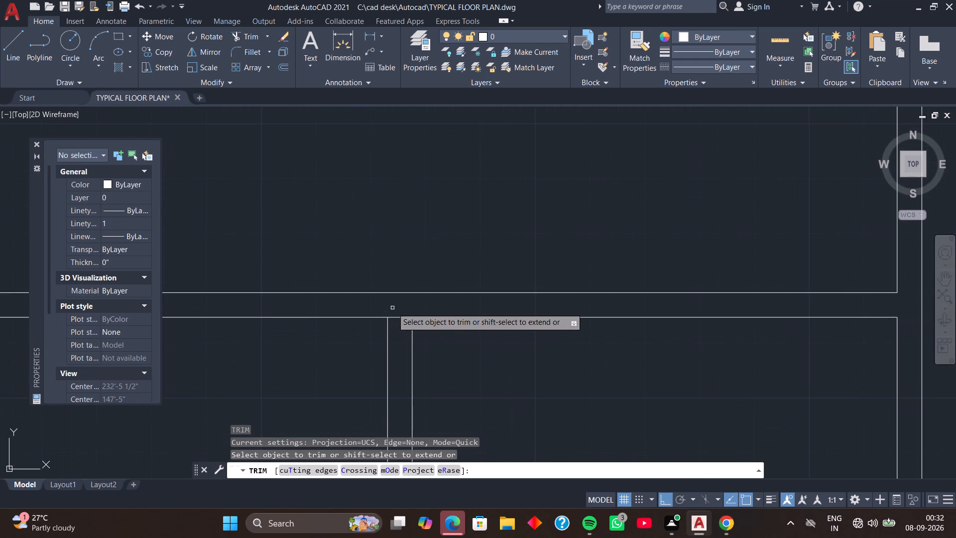
click(399, 316)
scroll(399, 316, down, 3)
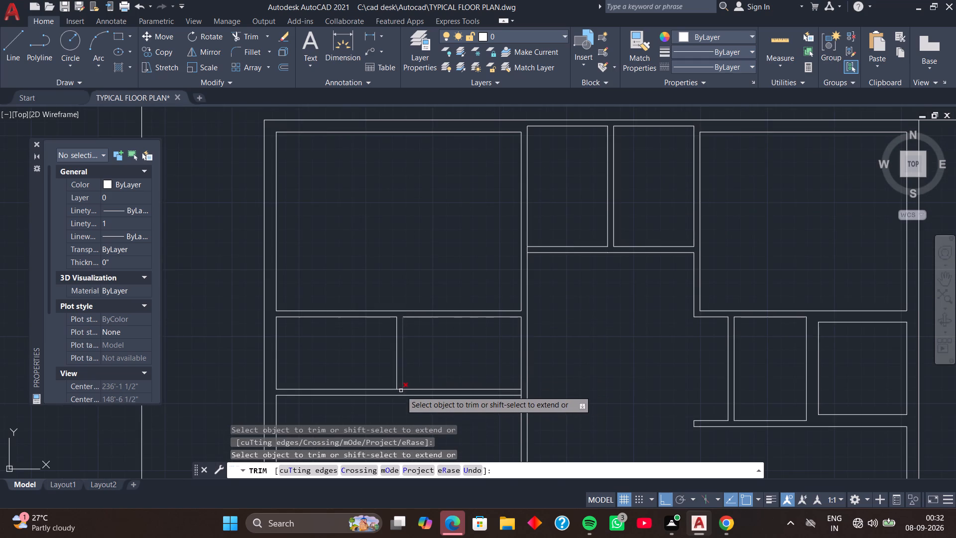
scroll(401, 390, up, 5)
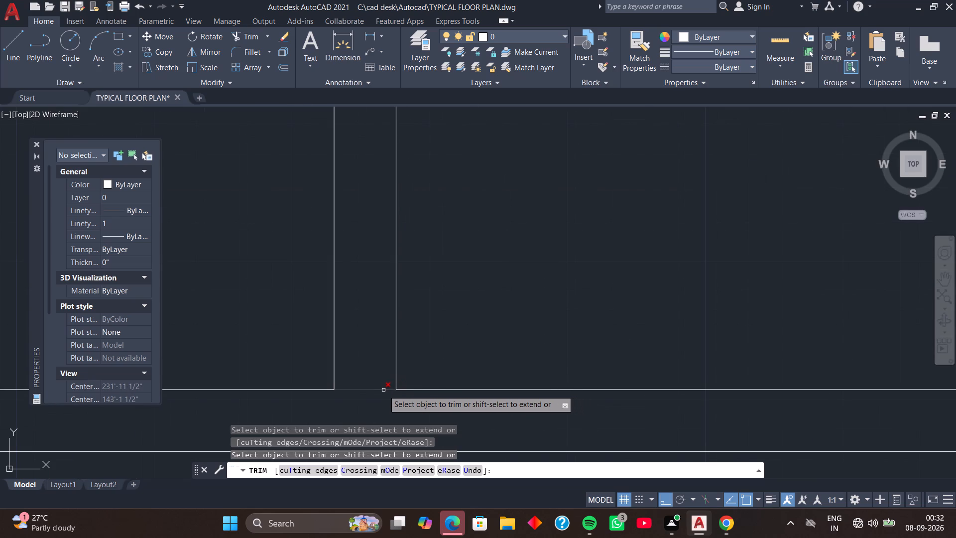
click(383, 390)
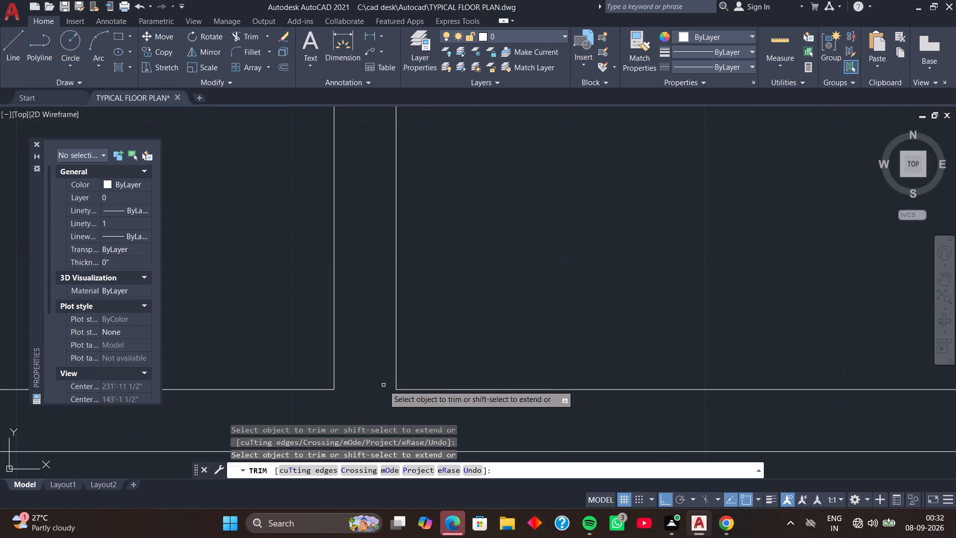
key(space)
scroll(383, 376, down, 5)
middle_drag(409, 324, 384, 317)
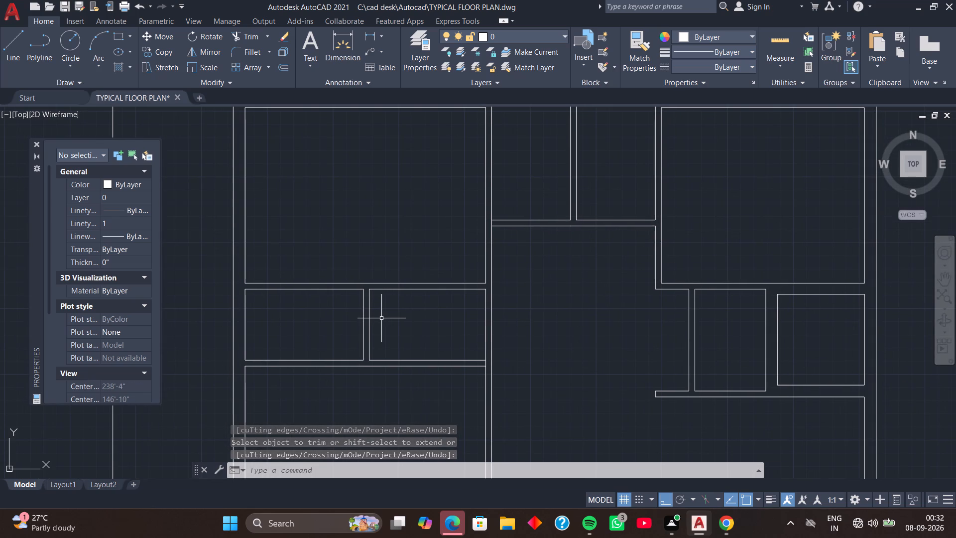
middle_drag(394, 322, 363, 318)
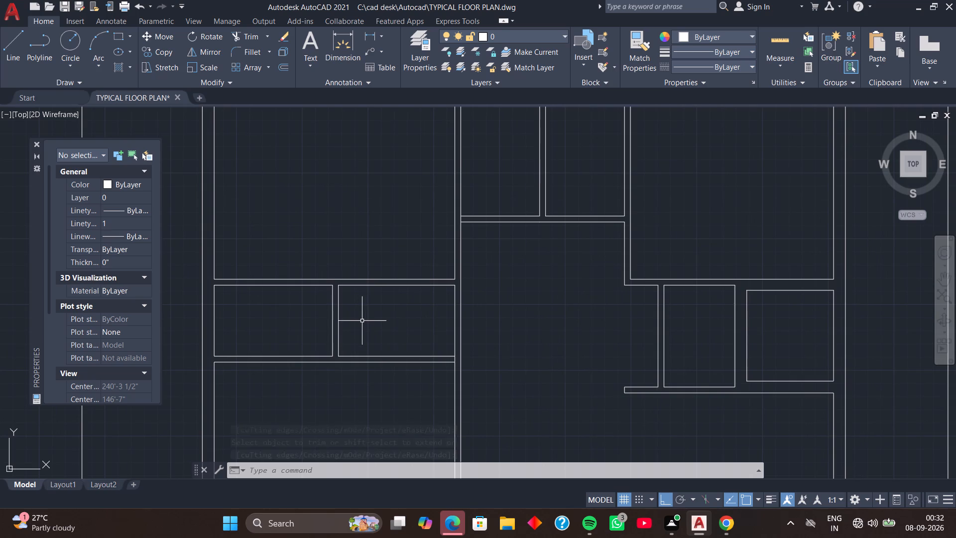
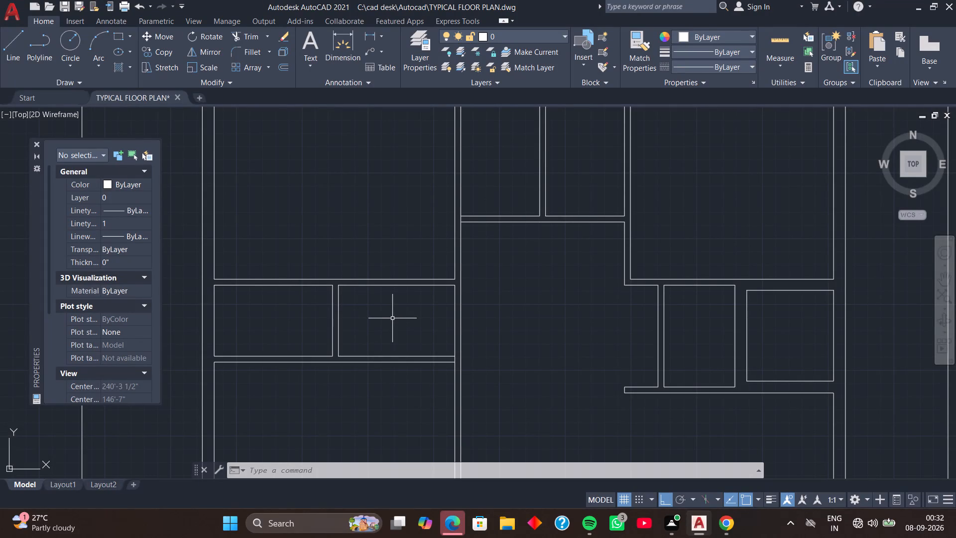
Offset the right face of the strip's vertical partition 5' to the right, and offset that copy 4.5" further to form a second partition.
middle_drag(397, 317, 369, 327)
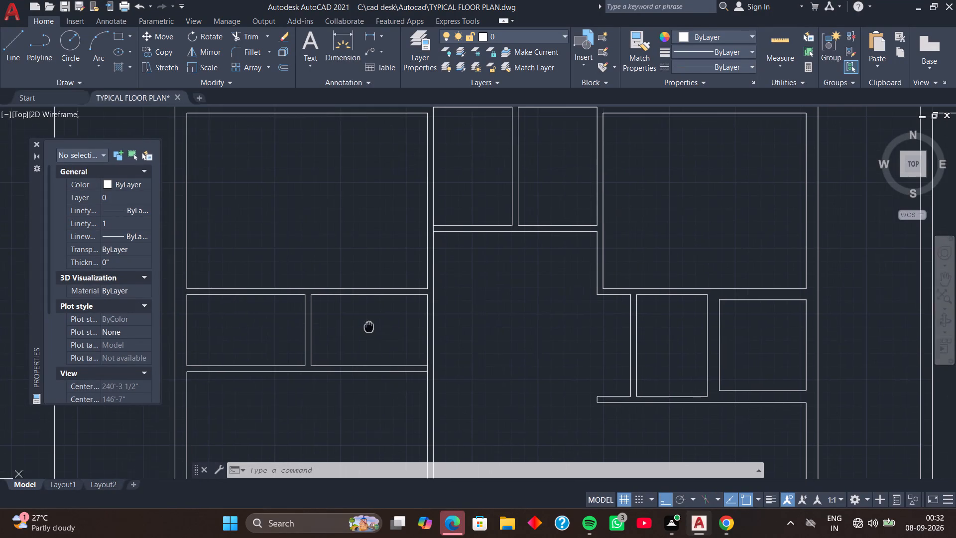
middle_drag(369, 327, 368, 327)
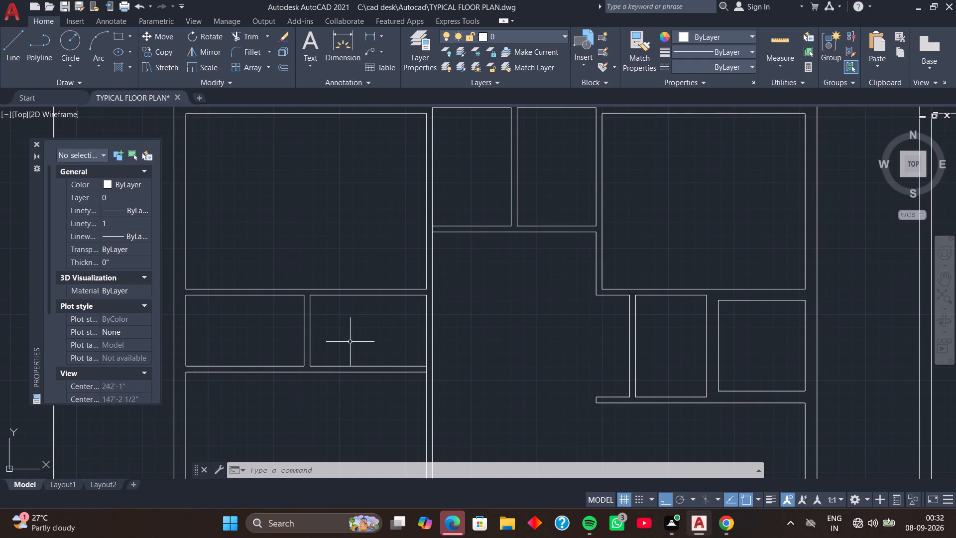
middle_drag(356, 340, 346, 341)
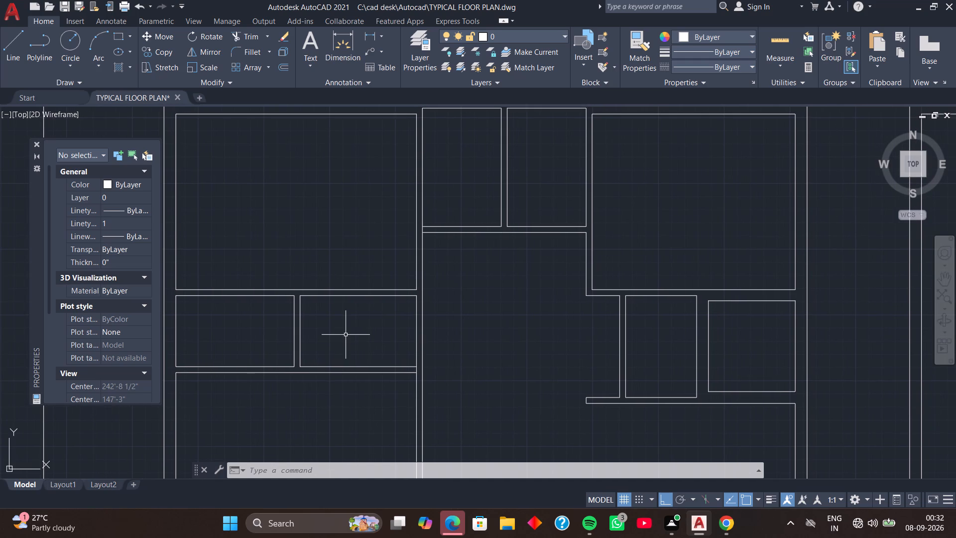
text(O)
key(space)
key(space)
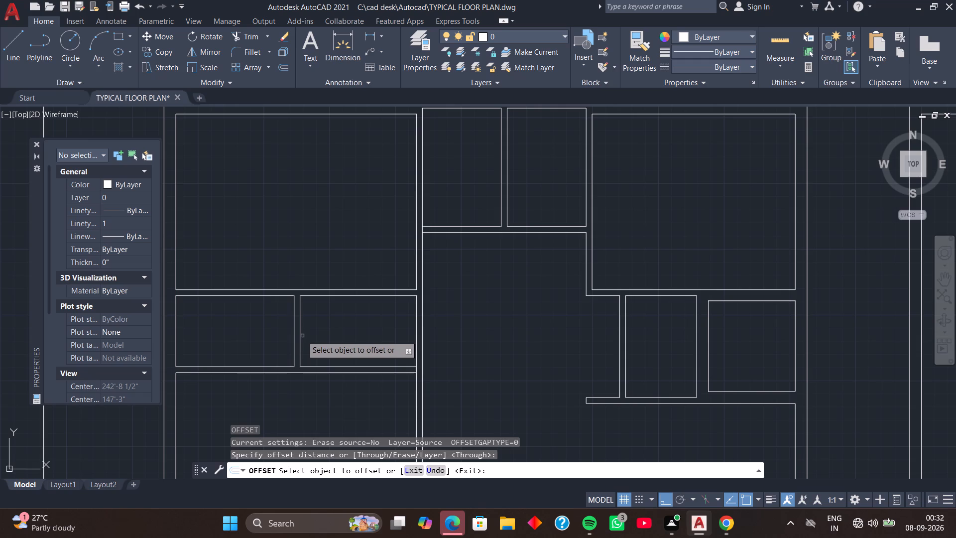
click(301, 336)
text(5')
key(Return)
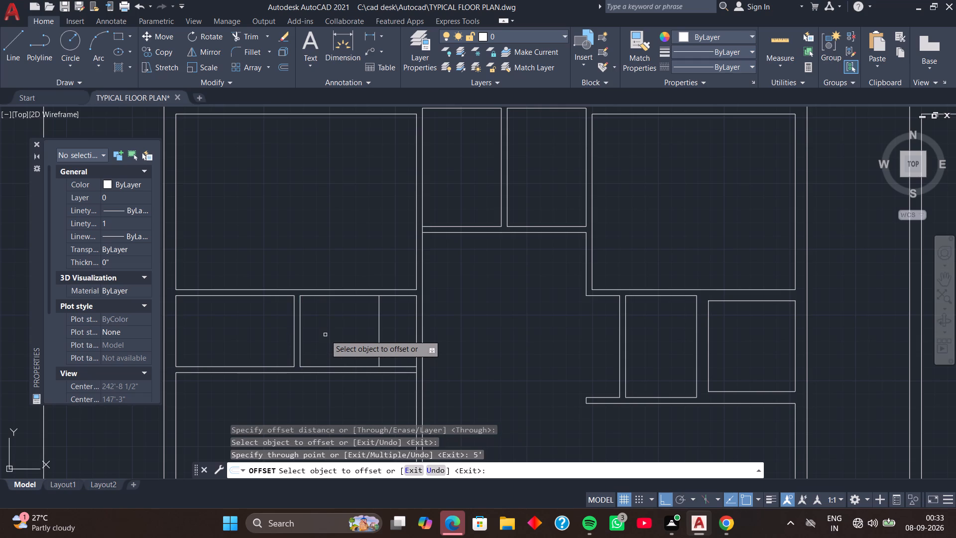
click(379, 329)
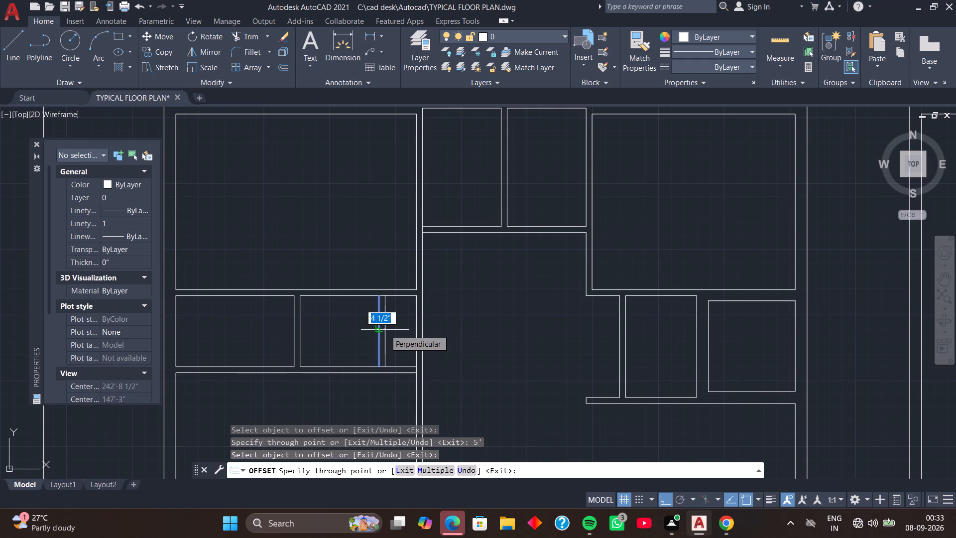
text(4.5)
key(Return)
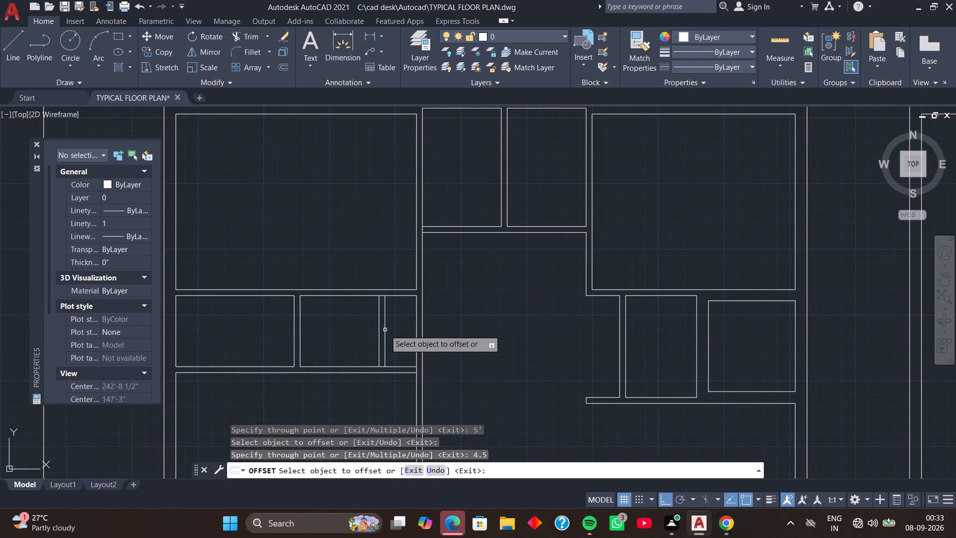
key(space)
Trim the strip's upper and lower lines between the faces of the second vertical partition to open both junctions.
scroll(395, 322, up, 2)
middle_drag(389, 293, 390, 293)
scroll(393, 293, up, 1)
middle_drag(390, 293, 408, 292)
scroll(405, 276, down, 2)
text(TR)
key(space)
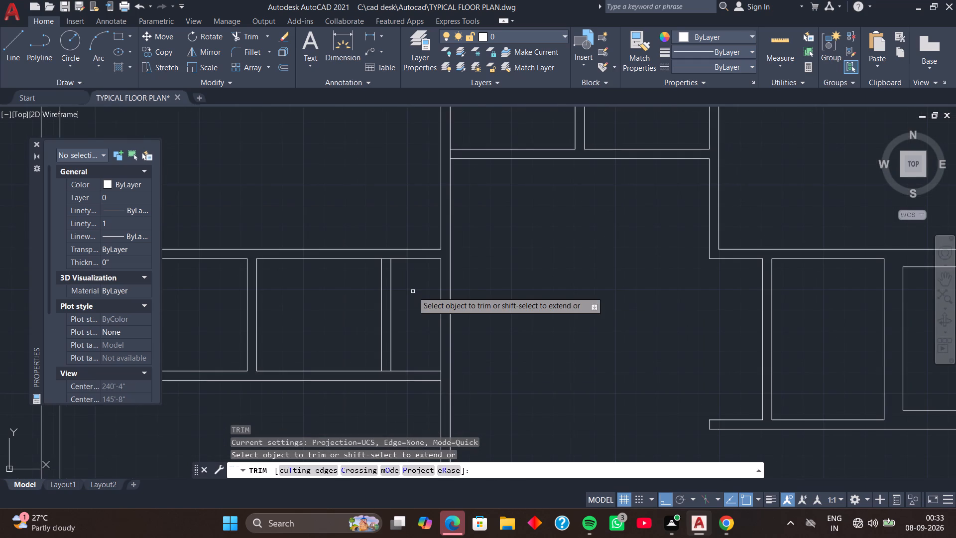
click(385, 258)
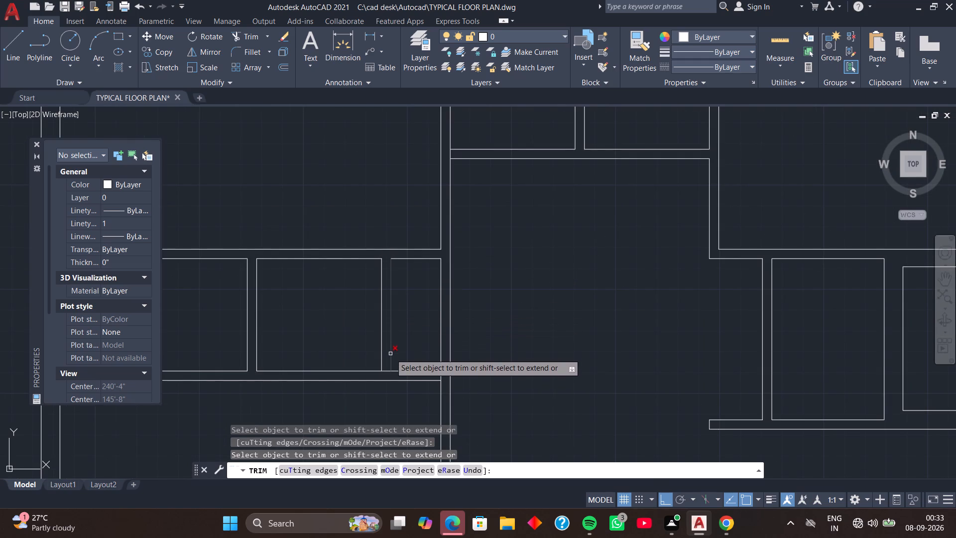
click(387, 372)
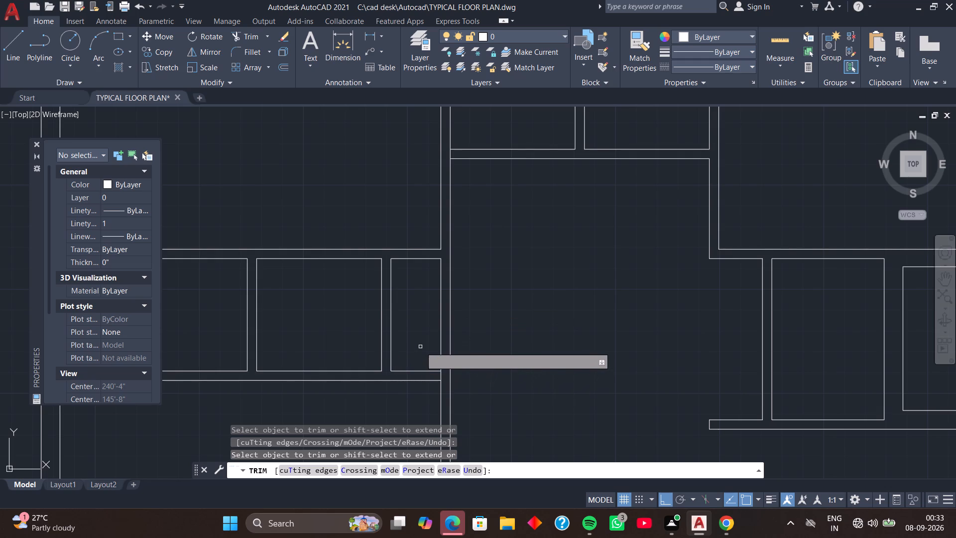
key(space)
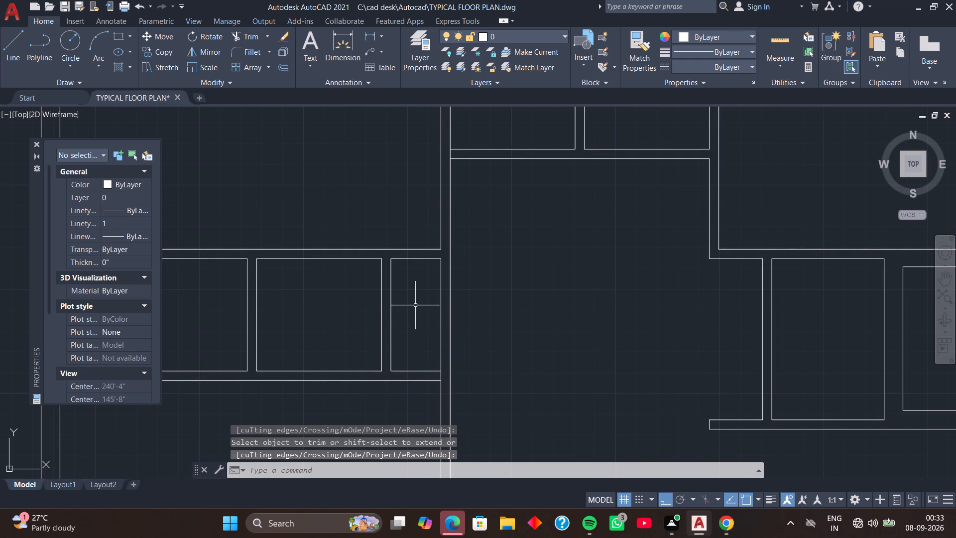
Extend the strip's upper line rightward across the adjoining vertical wall to its far face.
middle_drag(415, 305, 415, 328)
text(EX)
key(space)
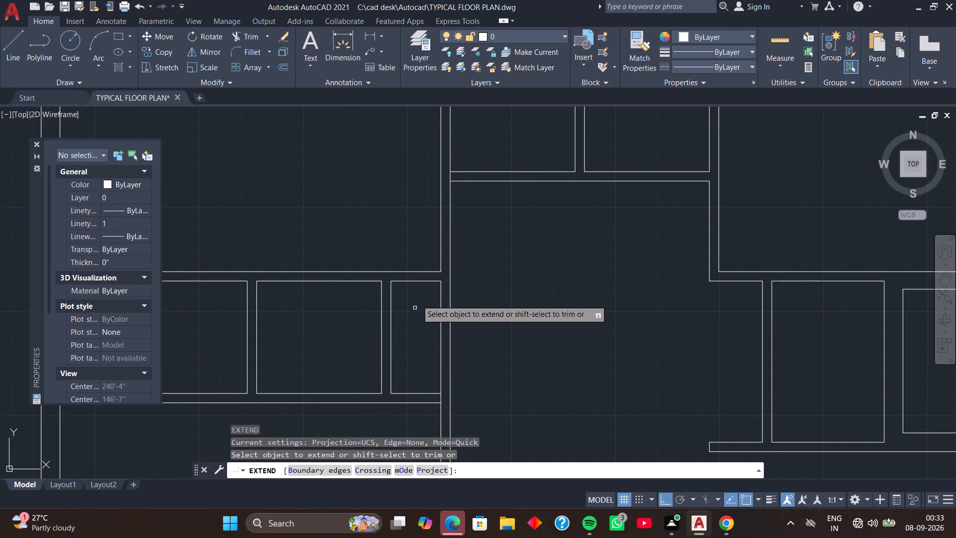
click(422, 280)
key(space)
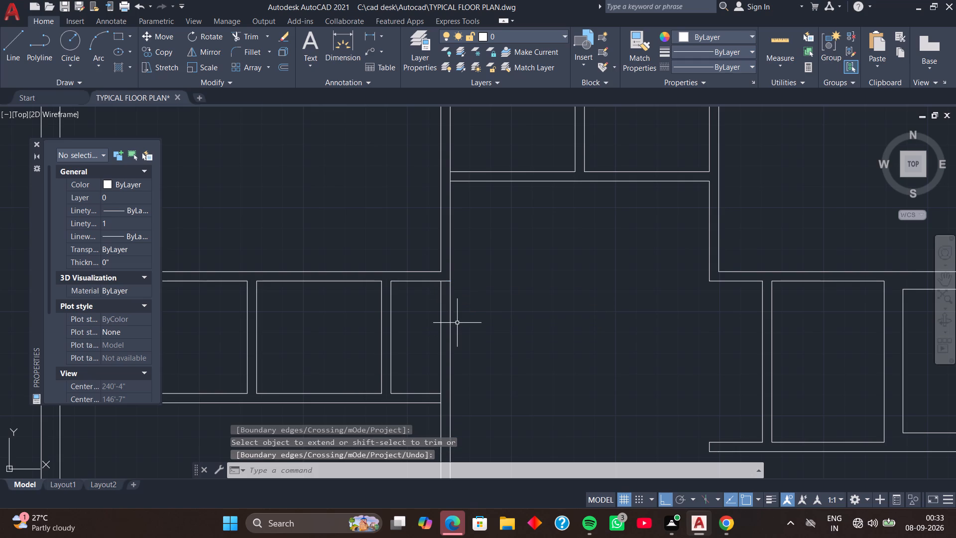
Trim away both lines of the vertical wall below the strip's upper line, opening the strip and lower-left room to the central space.
text(TR)
key(space)
drag(464, 317, 433, 344)
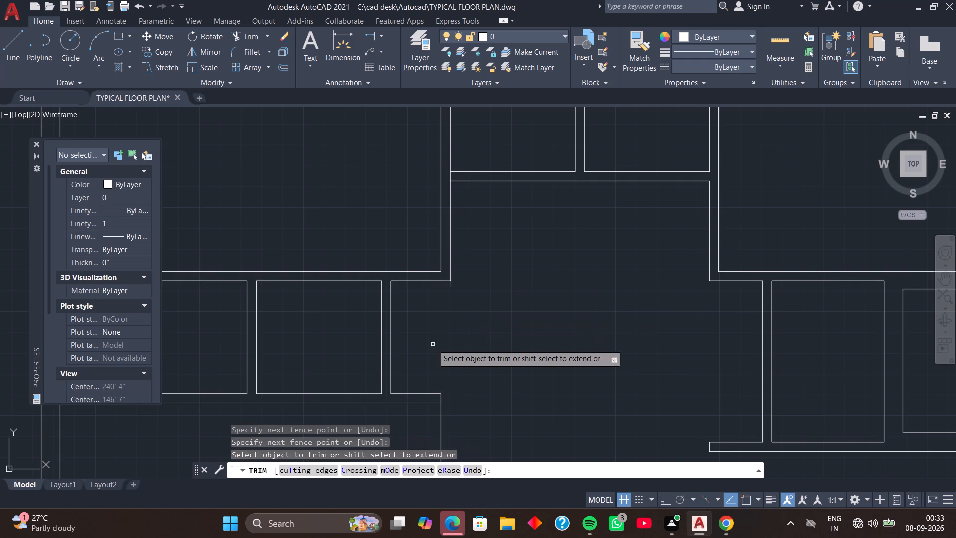
scroll(447, 328, down, 2)
scroll(461, 374, down, 2)
middle_drag(464, 378, 457, 339)
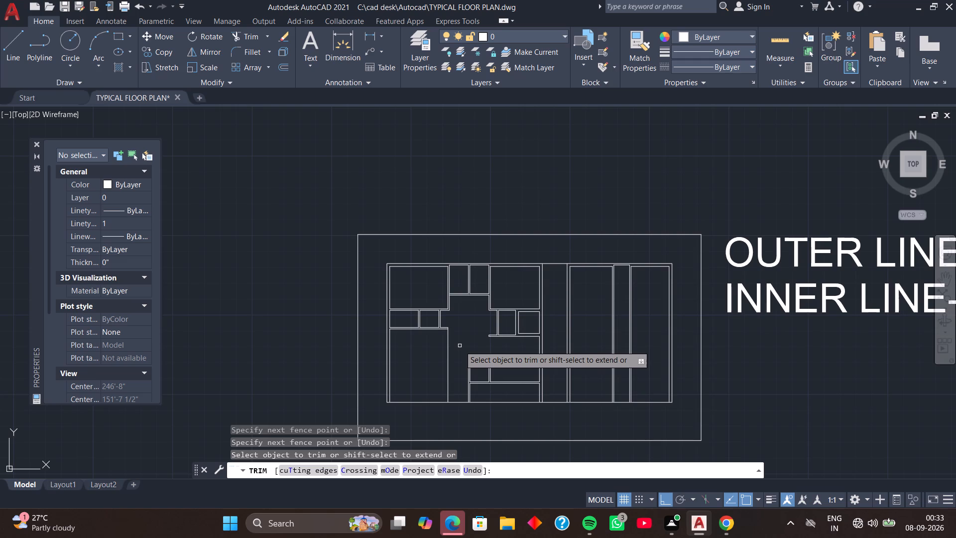
click(460, 346)
click(439, 365)
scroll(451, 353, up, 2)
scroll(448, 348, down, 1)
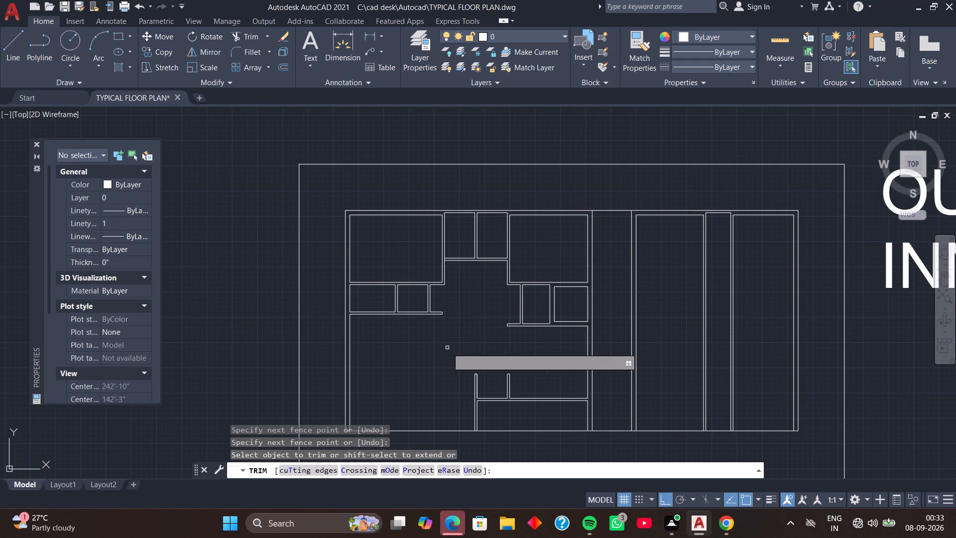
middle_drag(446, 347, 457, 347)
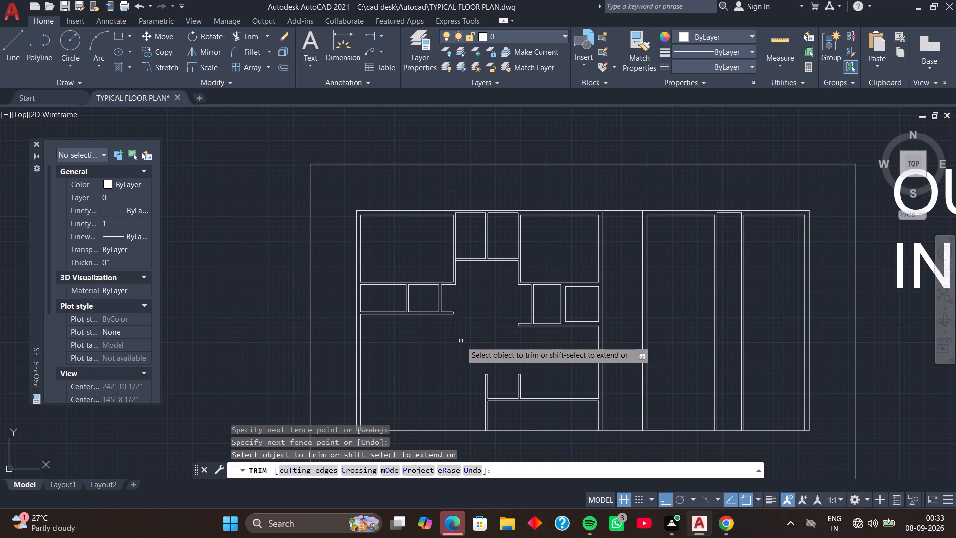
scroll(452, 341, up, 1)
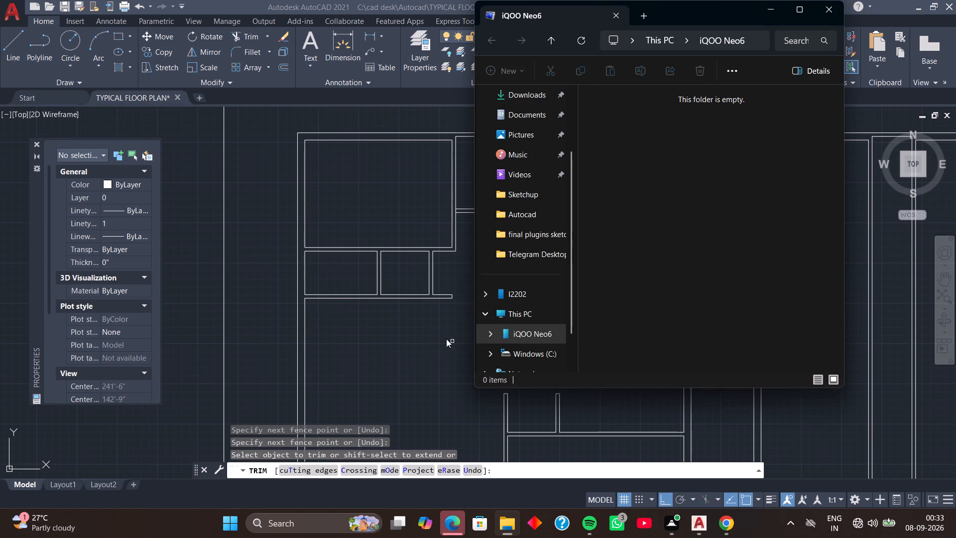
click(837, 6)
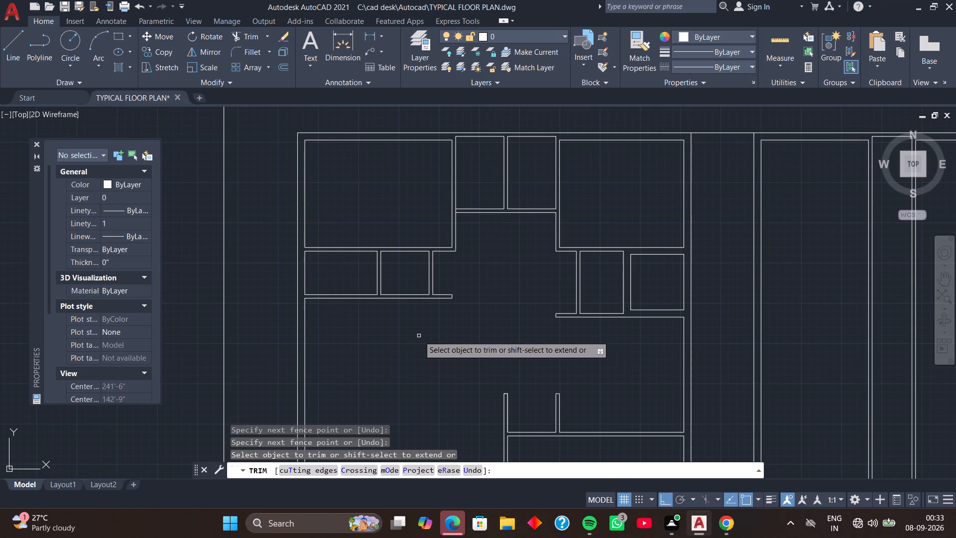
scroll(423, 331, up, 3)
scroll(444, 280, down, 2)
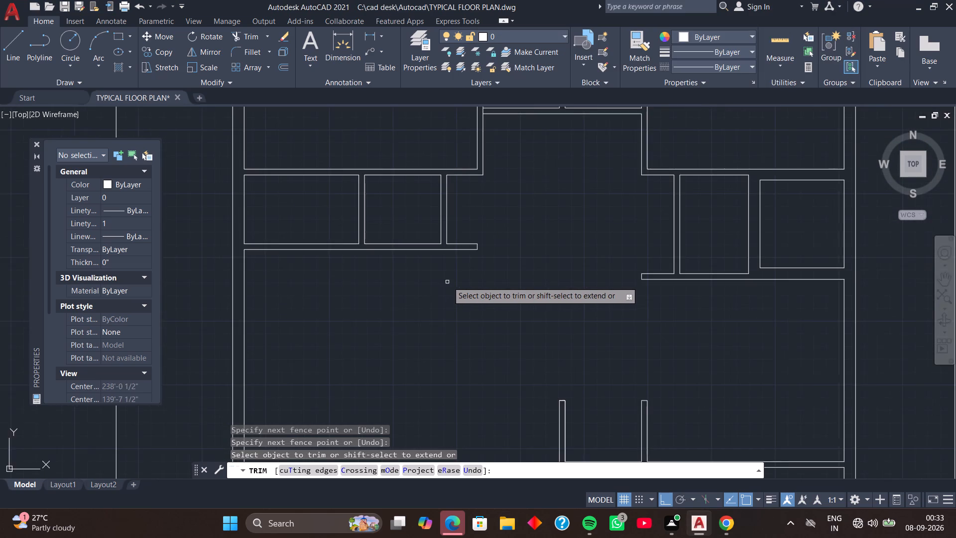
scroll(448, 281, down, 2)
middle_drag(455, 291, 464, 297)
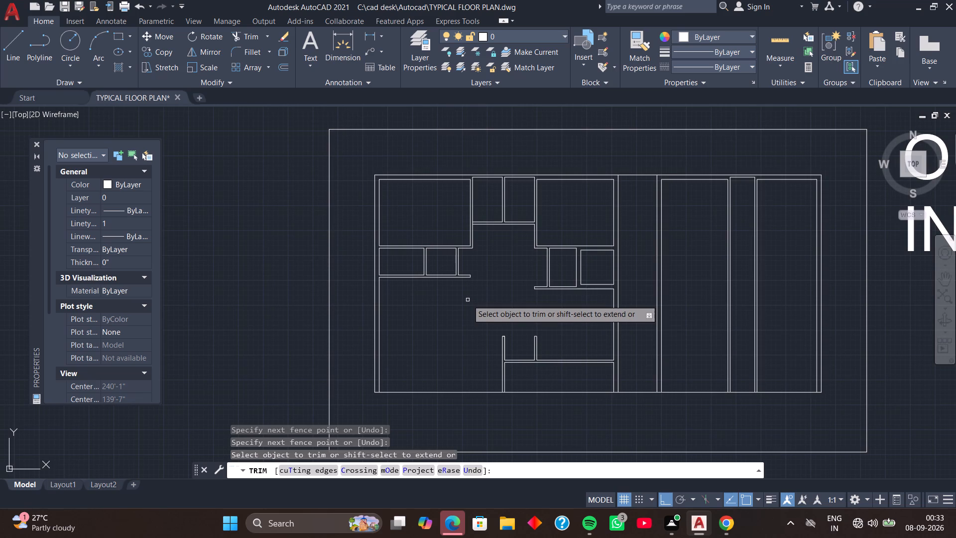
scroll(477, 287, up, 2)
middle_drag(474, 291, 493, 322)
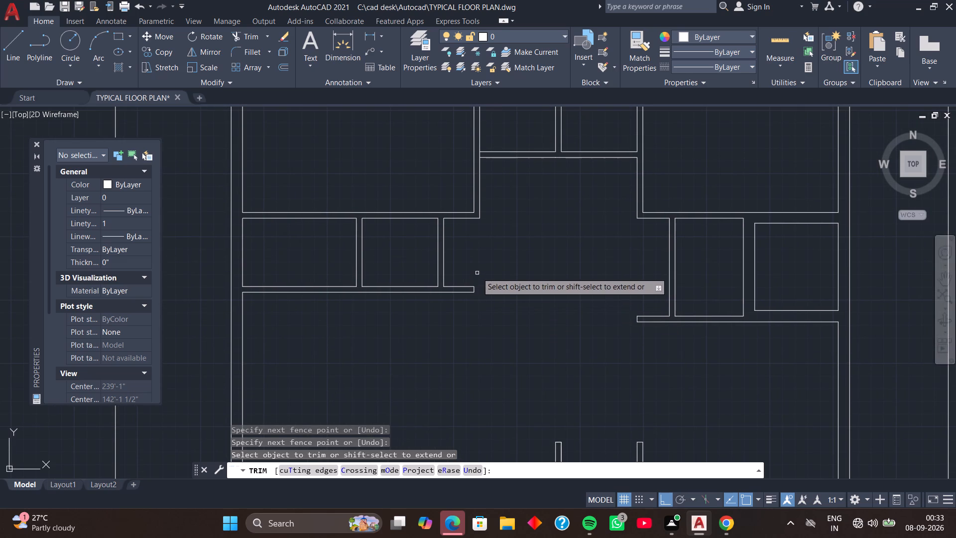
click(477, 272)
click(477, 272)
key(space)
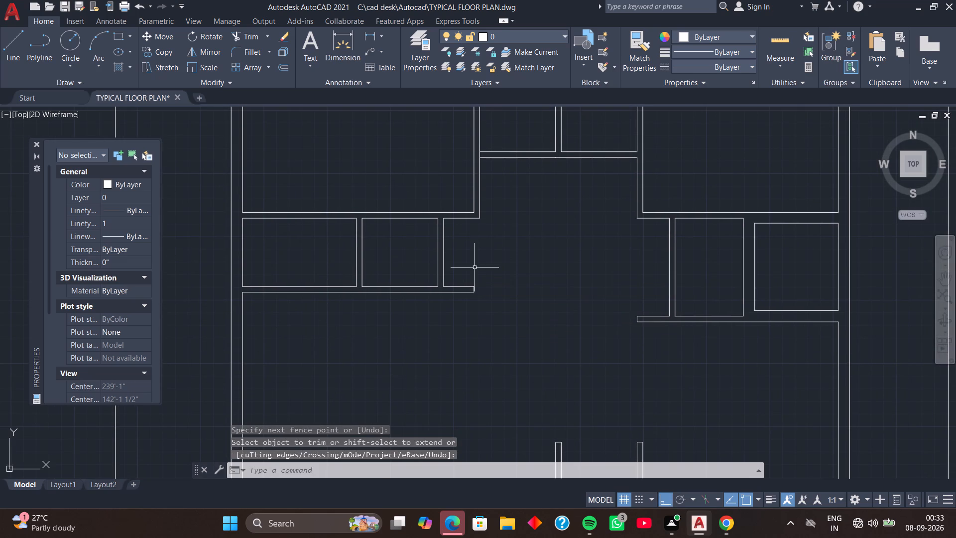
Extend the second partition's right face down to the strip's lower line, and trim off the wall stub projecting beyond it.
text(EX)
key(space)
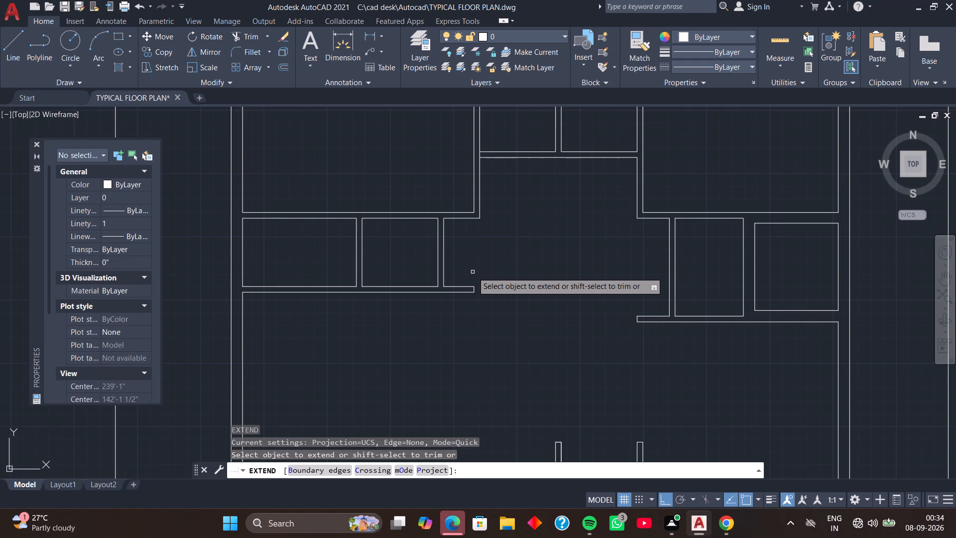
click(444, 276)
key(space)
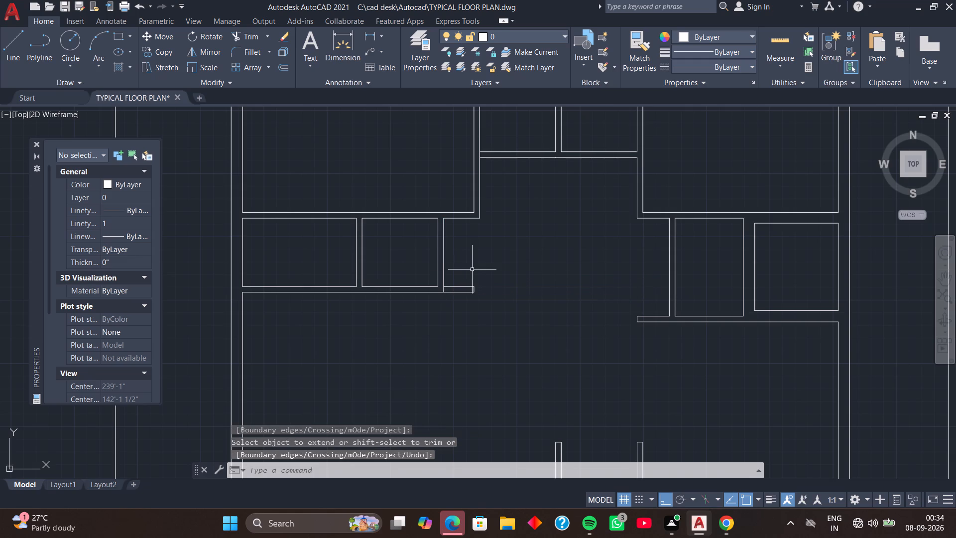
key(t)
text(R)
key(space)
drag(479, 260, 469, 306)
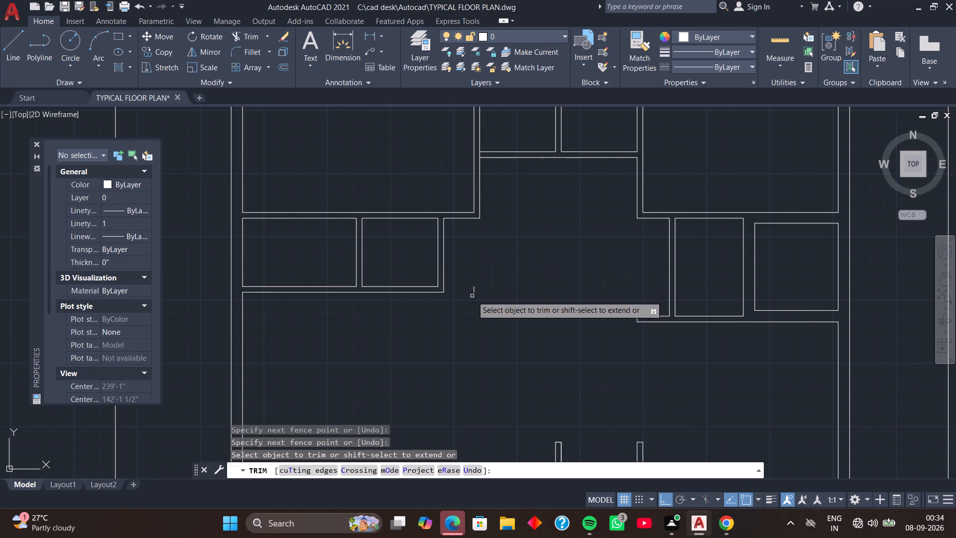
click(472, 292)
click(473, 290)
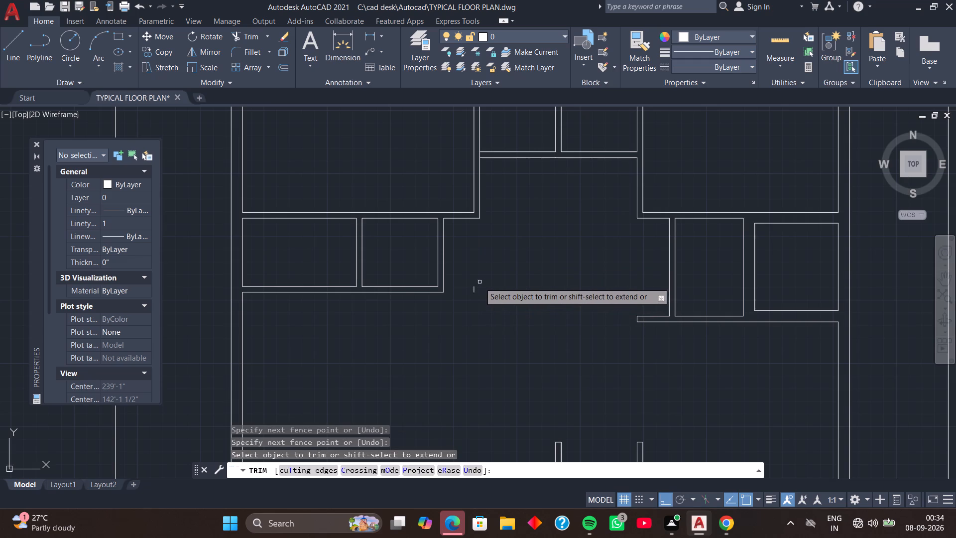
click(475, 289)
key(space)
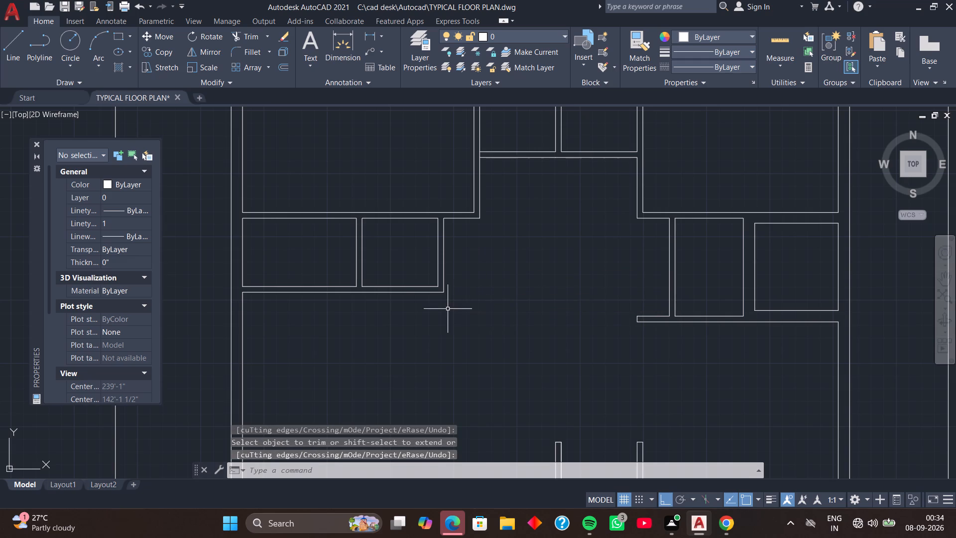
Extend both faces of the second vertical partition down to the building's bottom wall line to enclose the lower-left room.
middle_drag(437, 313, 472, 313)
scroll(472, 313, down, 1)
middle_drag(473, 319, 482, 316)
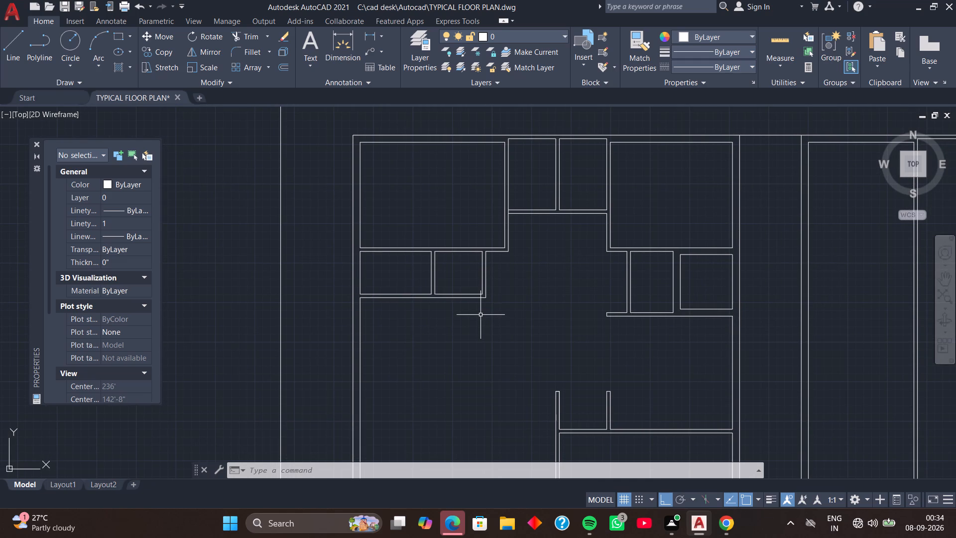
text(EX)
key(space)
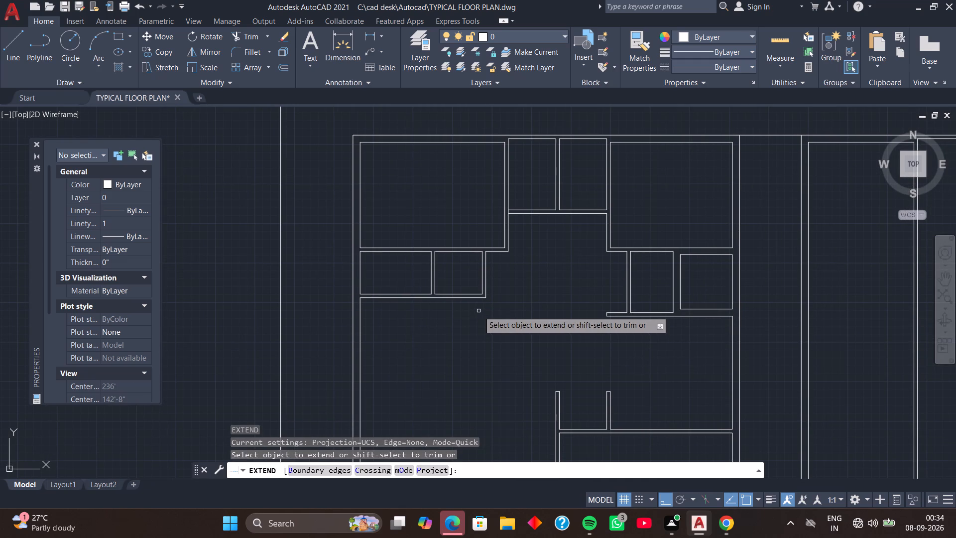
scroll(478, 311, up, 1)
scroll(488, 265, down, 2)
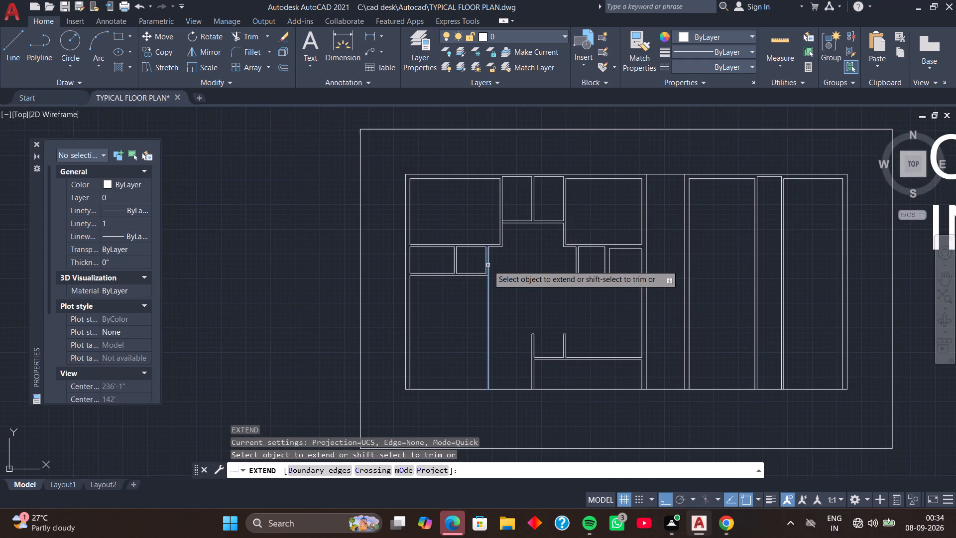
click(488, 265)
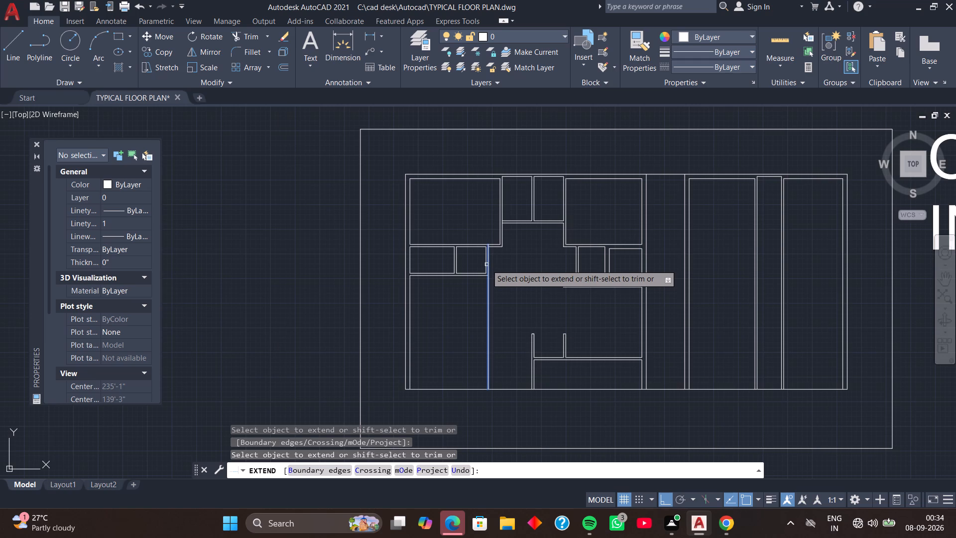
scroll(485, 264, up, 2)
click(484, 264)
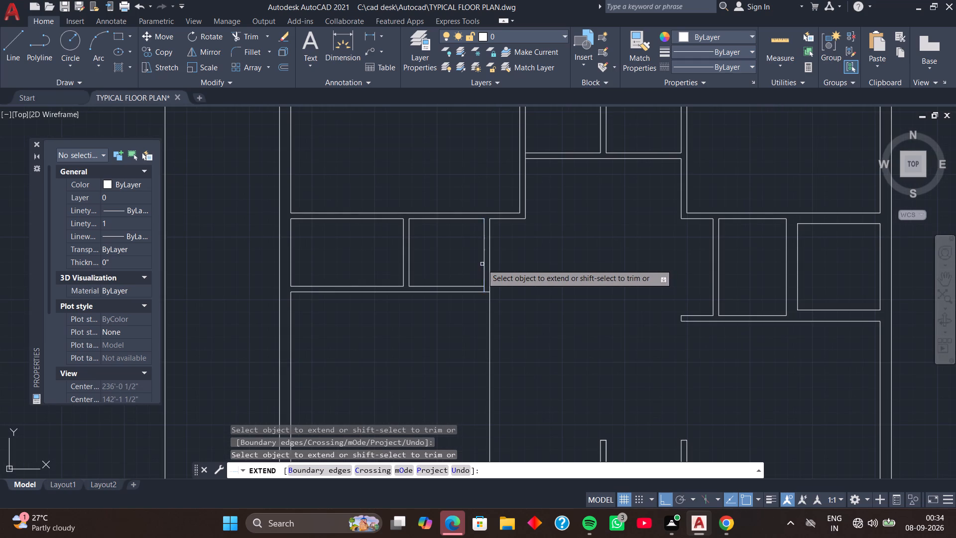
scroll(482, 264, down, 2)
click(482, 264)
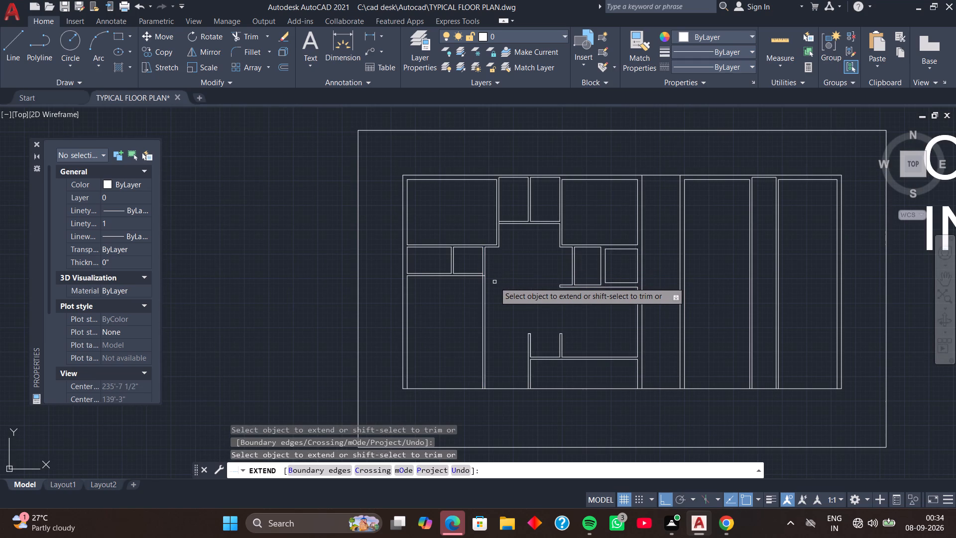
Trim the second vertical partition's left face between the two lines of the horizontal partition beneath the two small left-hand rooms.
scroll(500, 285, up, 2)
middle_drag(480, 253, 525, 280)
key(space)
scroll(495, 291, up, 1)
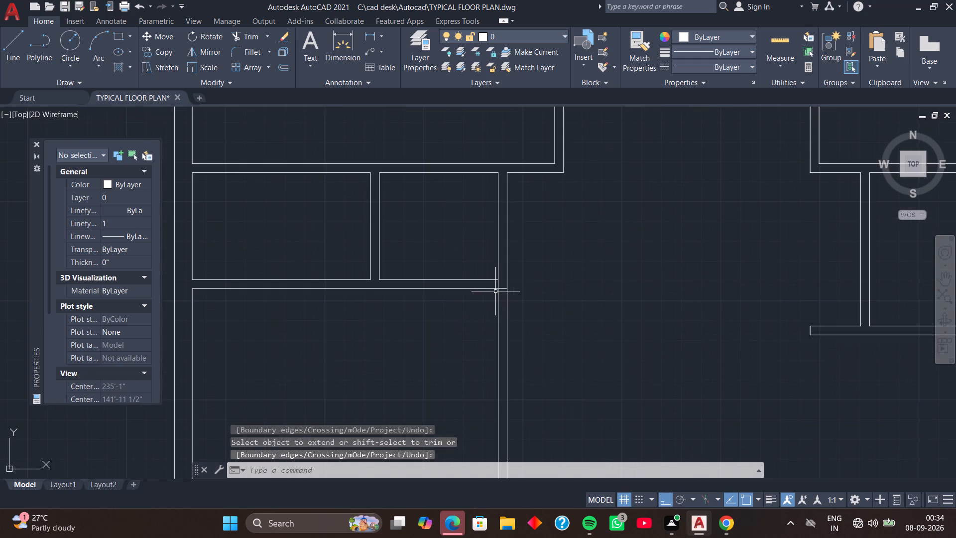
text(TR)
key(space)
scroll(495, 291, up, 3)
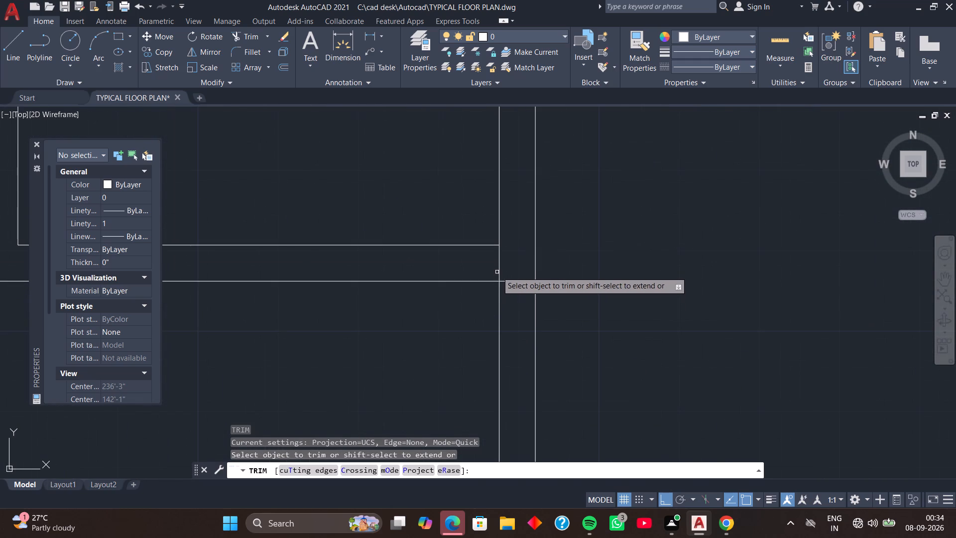
click(498, 265)
key(space)
Offset the lower-left room's top line 10'6" downward, and offset the resulting line another 4.5" down to form a horizontal partition.
scroll(514, 271, down, 3)
scroll(493, 307, down, 2)
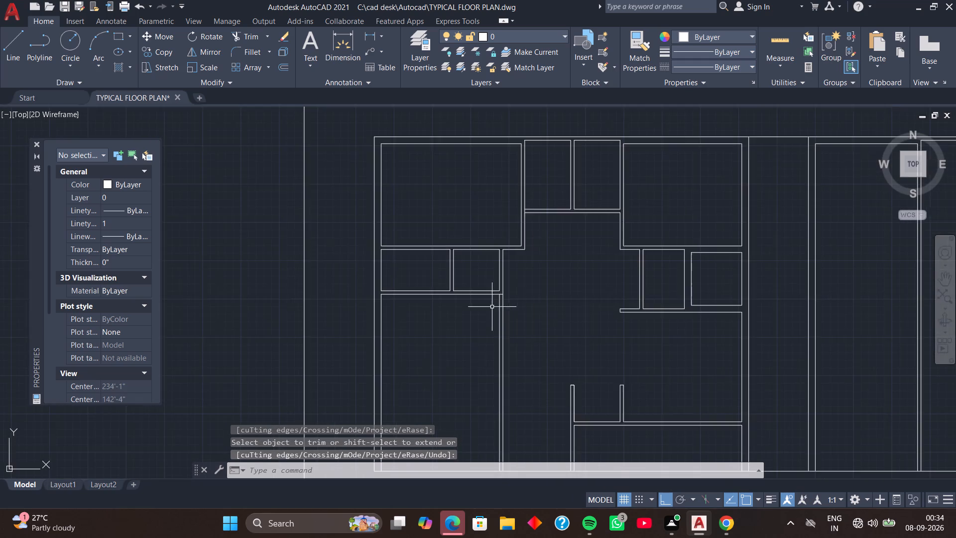
middle_drag(486, 311, 520, 253)
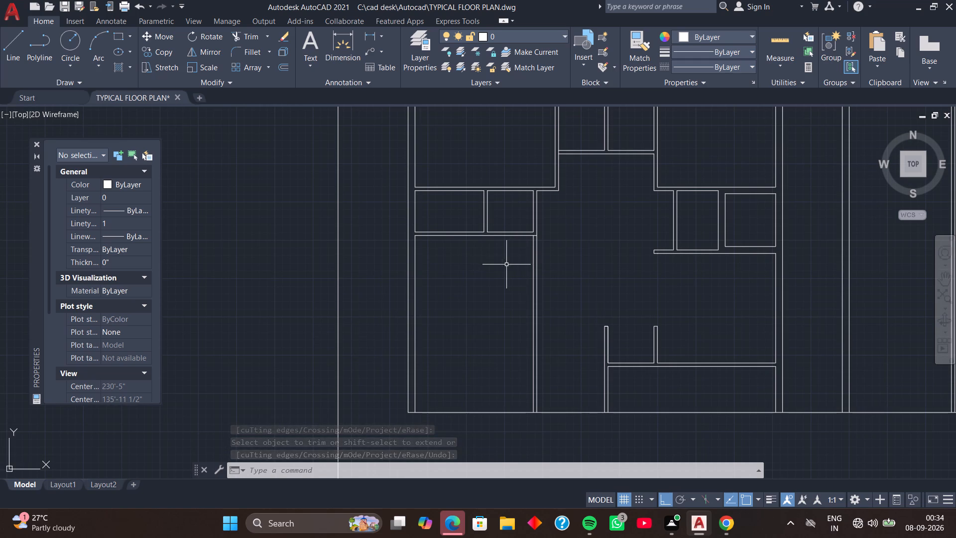
middle_drag(506, 265, 532, 263)
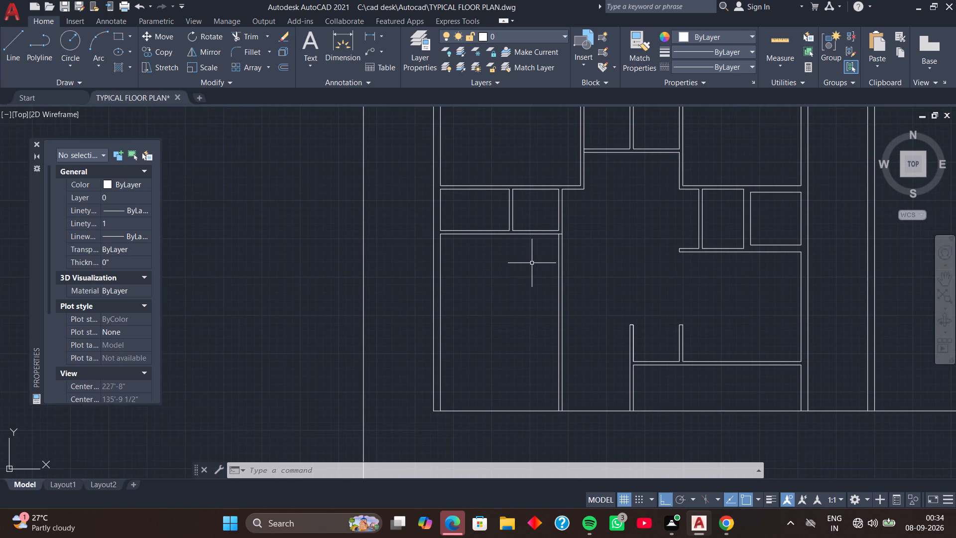
middle_drag(532, 259, 549, 278)
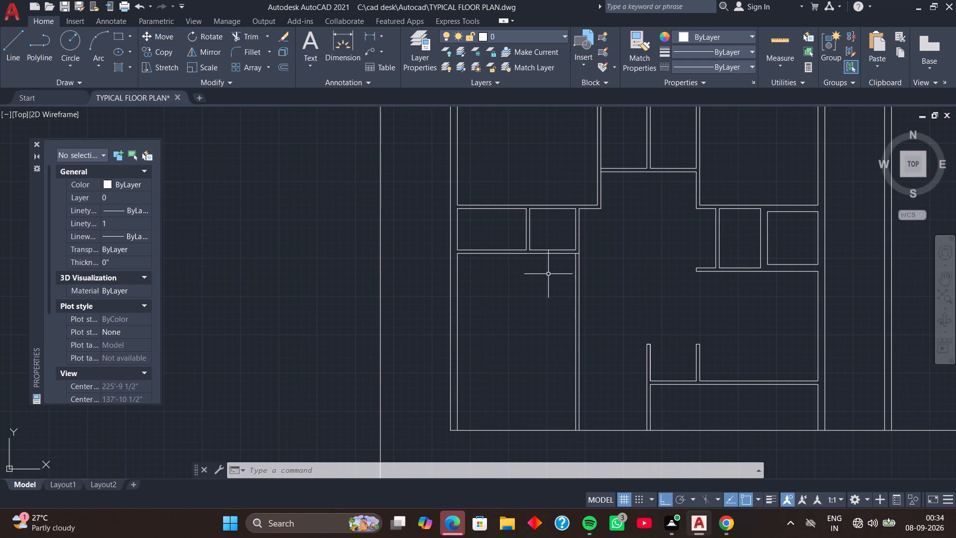
key(o)
key(space)
key(space)
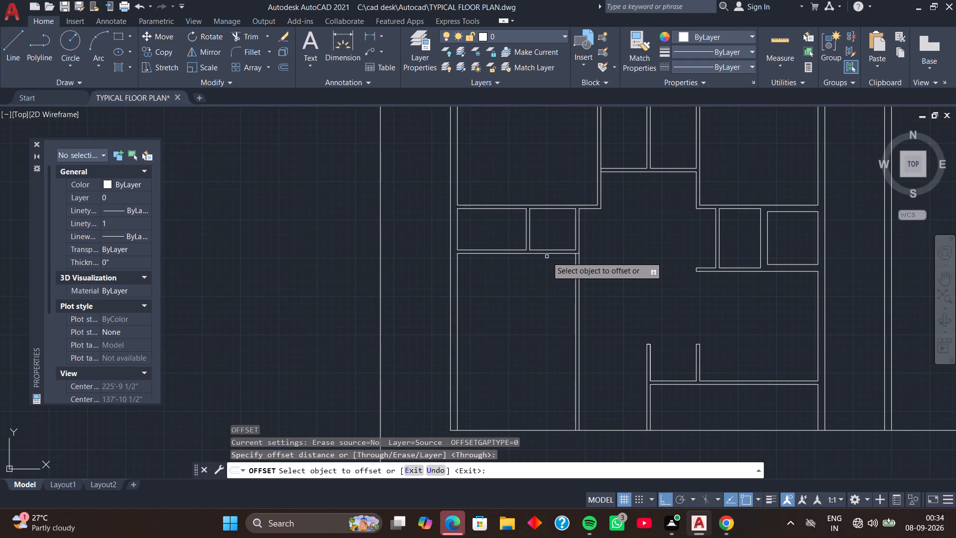
click(546, 254)
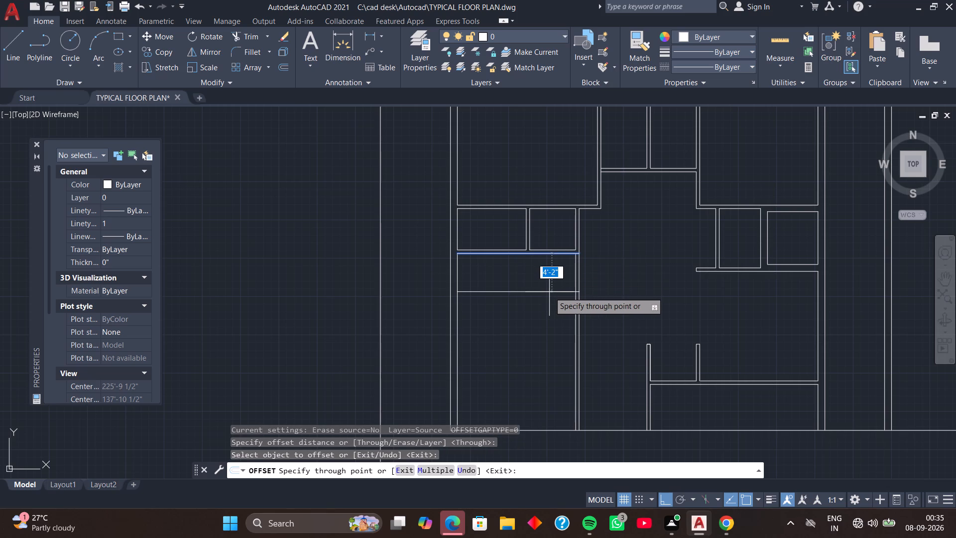
text(10'6)
key(Return)
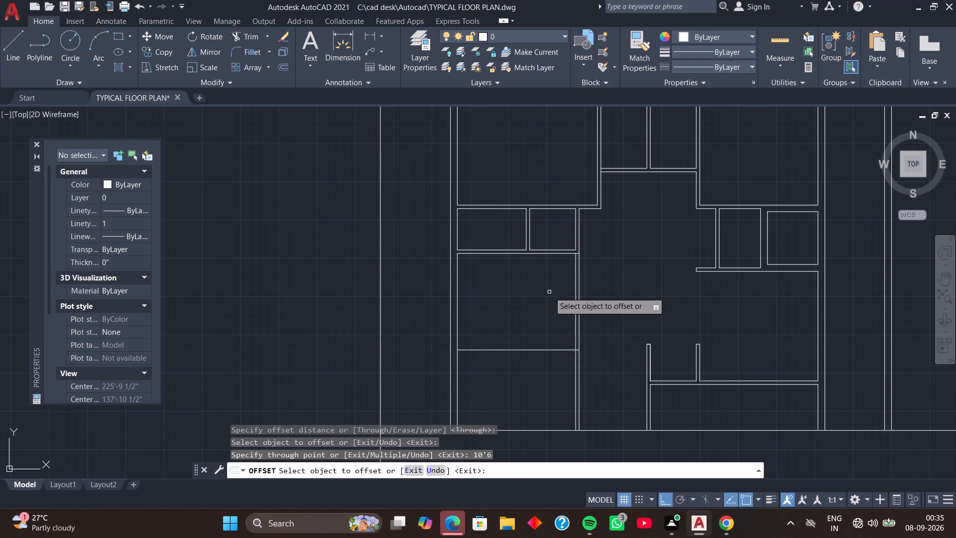
click(539, 350)
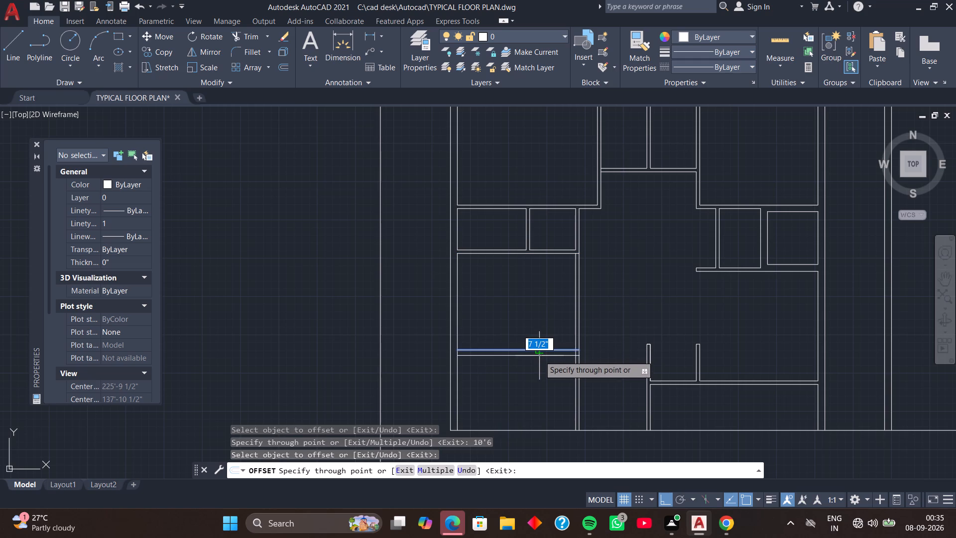
text(4.5)
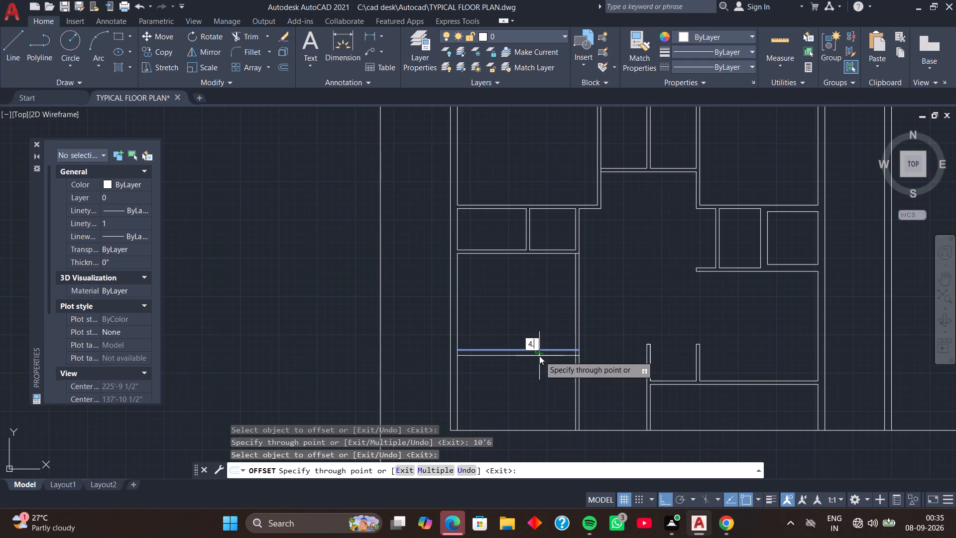
key(Return)
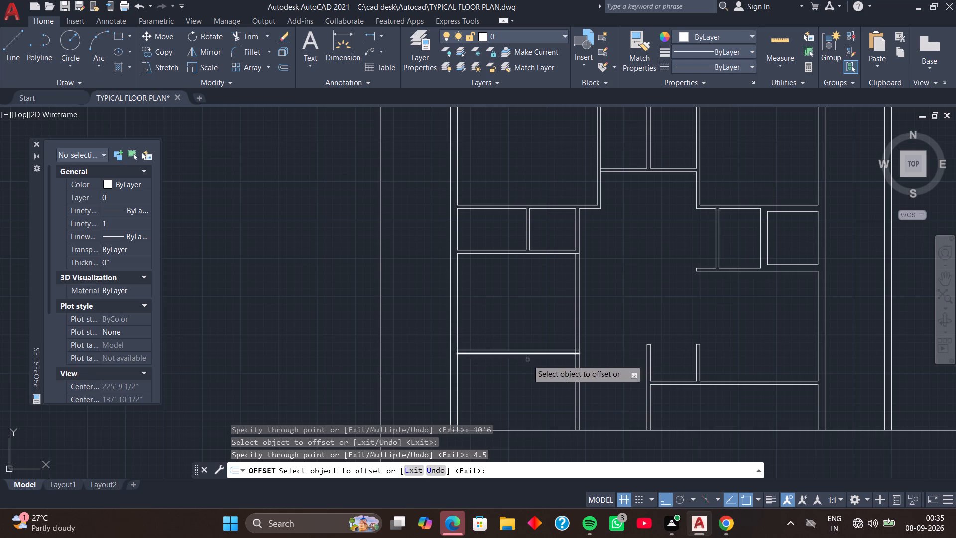
Trim the left exterior wall's inner face between the two lines of the new horizontal partition.
scroll(478, 371, up, 2)
middle_drag(473, 362, 528, 373)
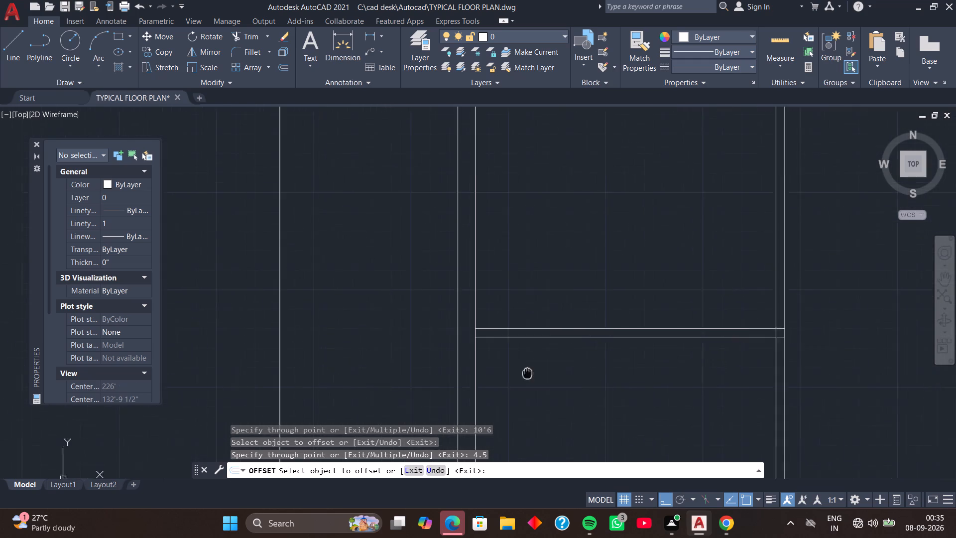
middle_drag(528, 373, 534, 374)
key(space)
key(t)
key(r)
key(space)
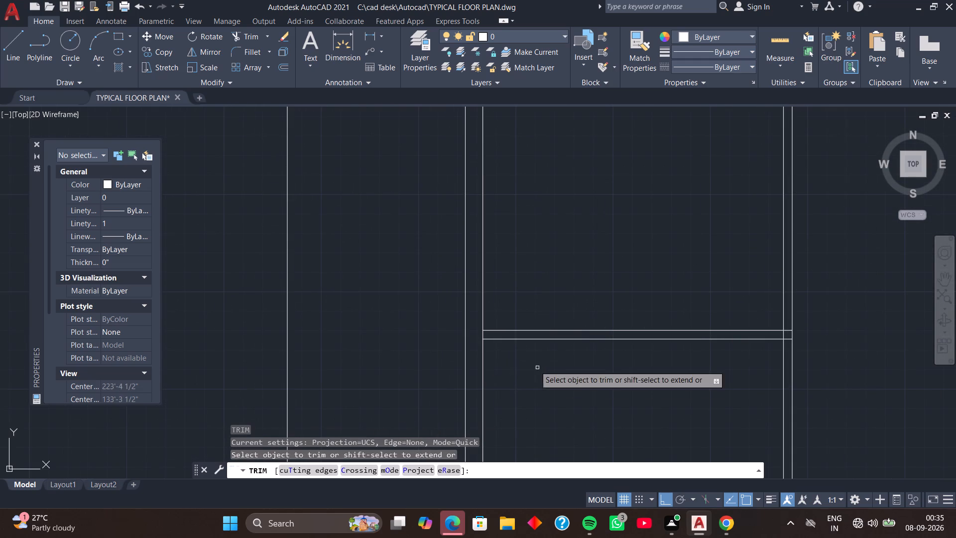
click(482, 335)
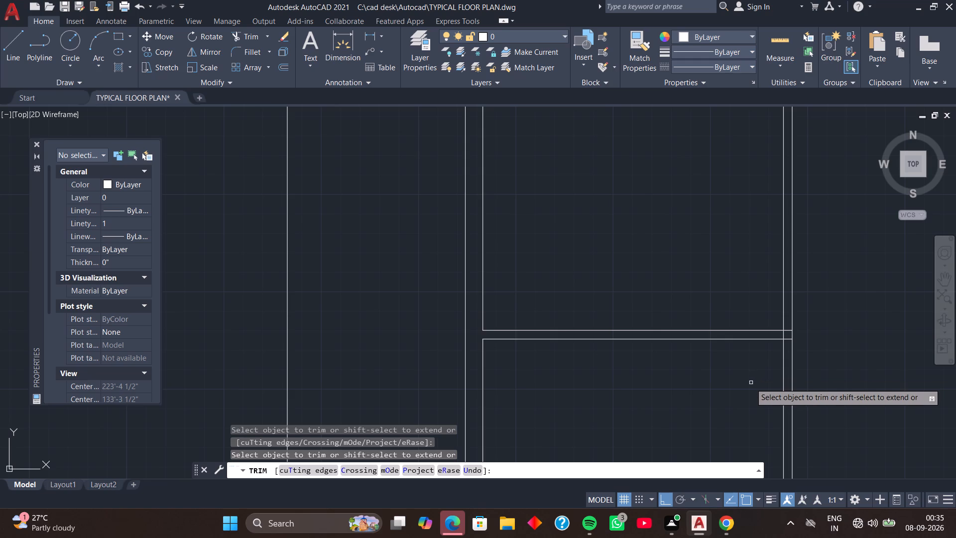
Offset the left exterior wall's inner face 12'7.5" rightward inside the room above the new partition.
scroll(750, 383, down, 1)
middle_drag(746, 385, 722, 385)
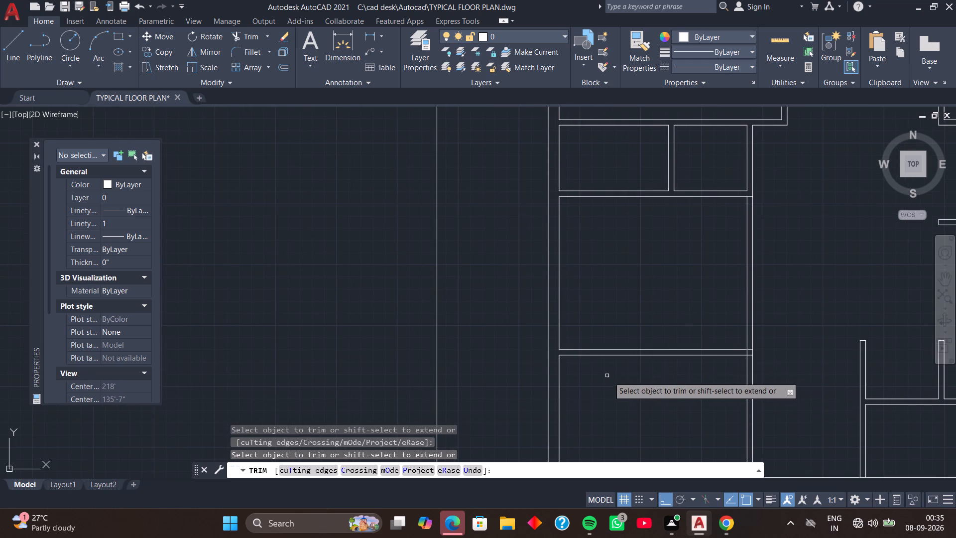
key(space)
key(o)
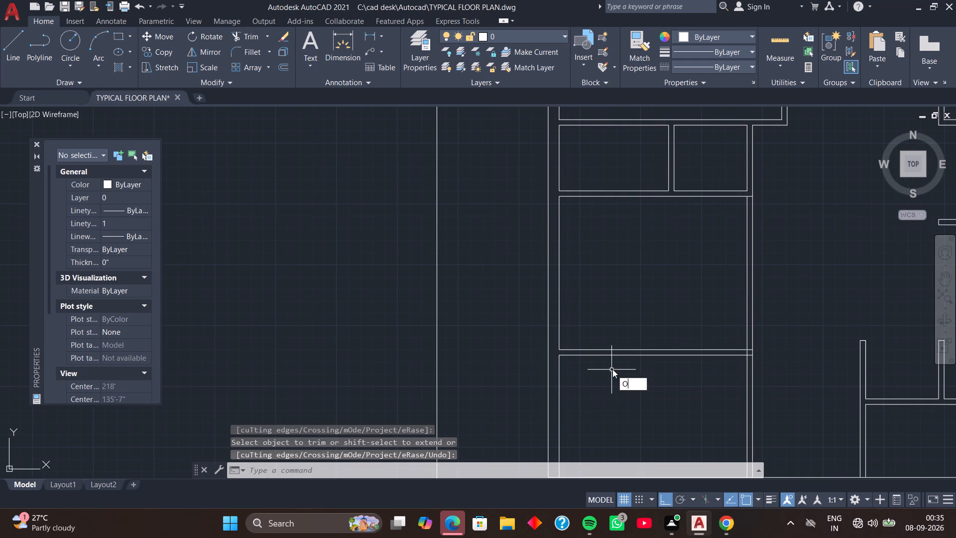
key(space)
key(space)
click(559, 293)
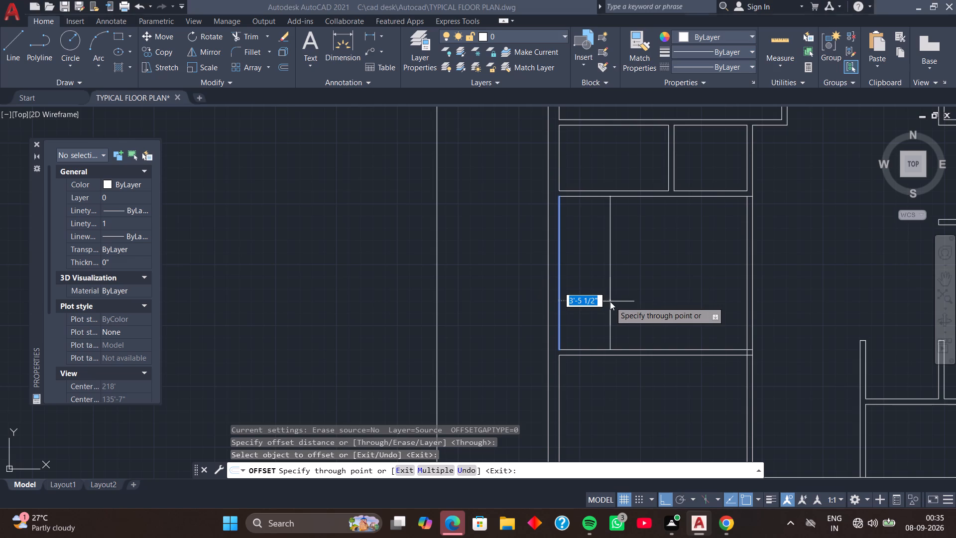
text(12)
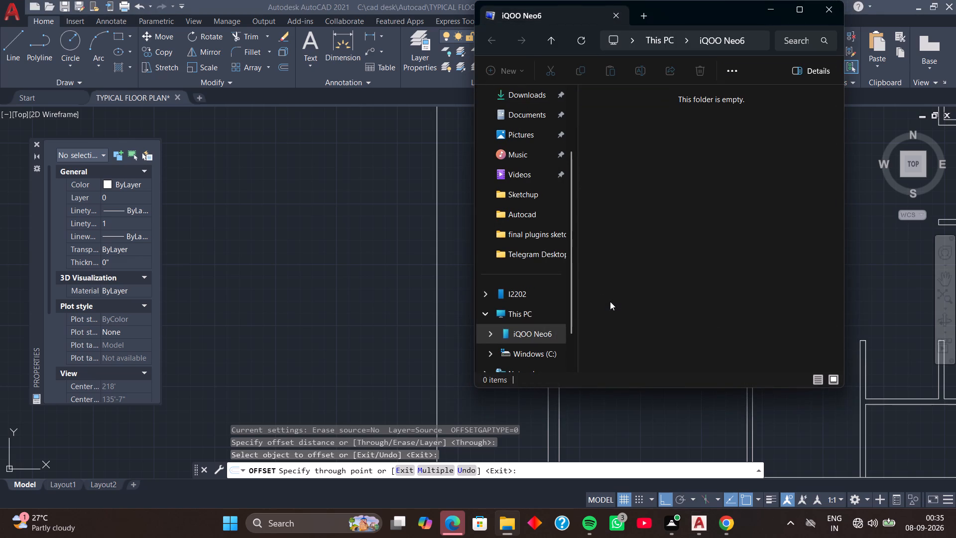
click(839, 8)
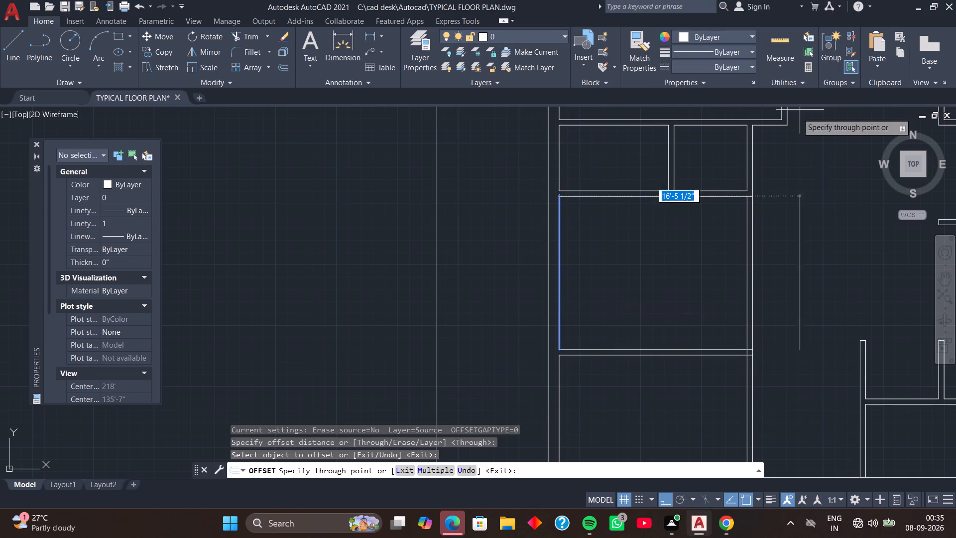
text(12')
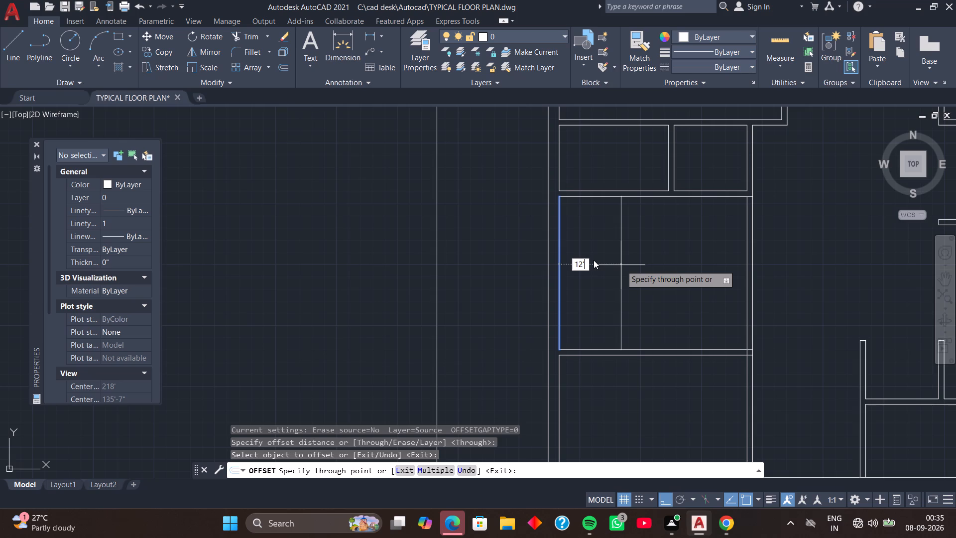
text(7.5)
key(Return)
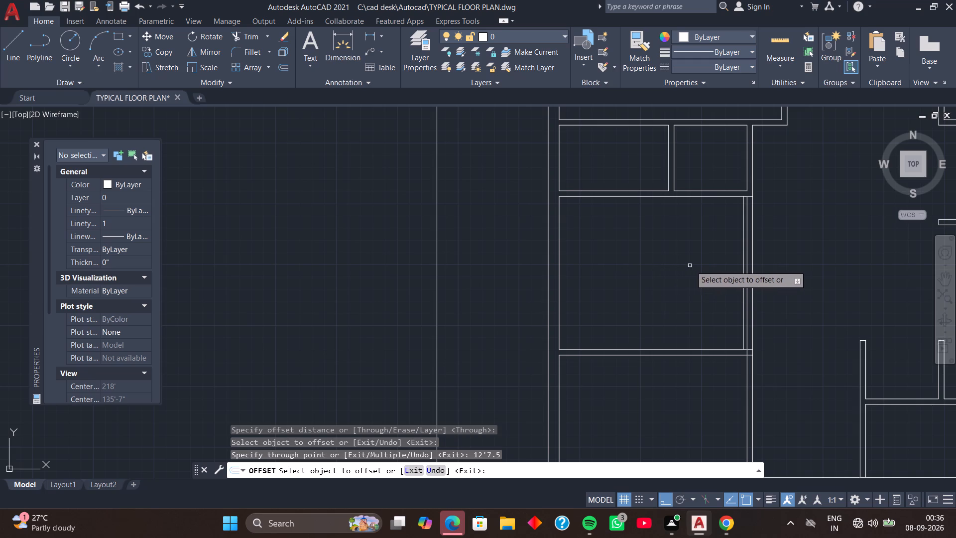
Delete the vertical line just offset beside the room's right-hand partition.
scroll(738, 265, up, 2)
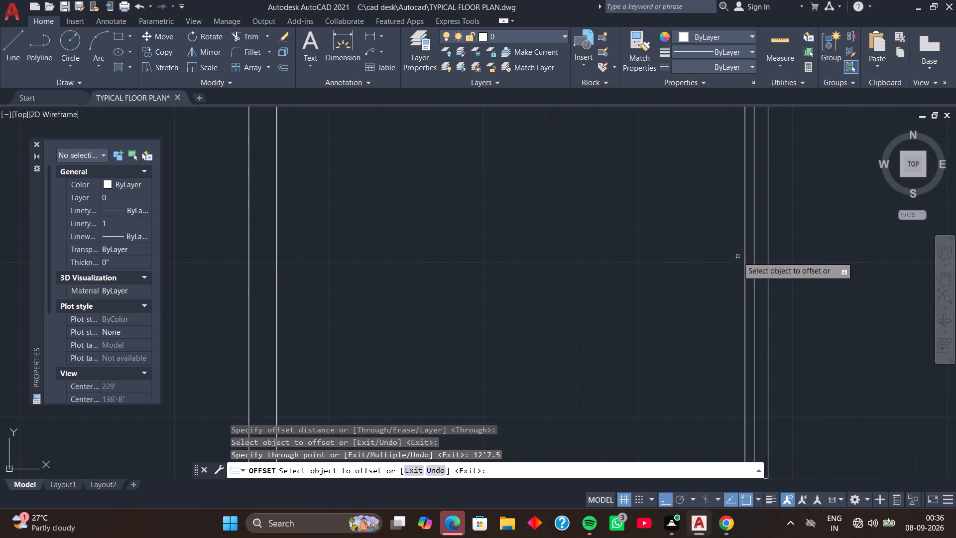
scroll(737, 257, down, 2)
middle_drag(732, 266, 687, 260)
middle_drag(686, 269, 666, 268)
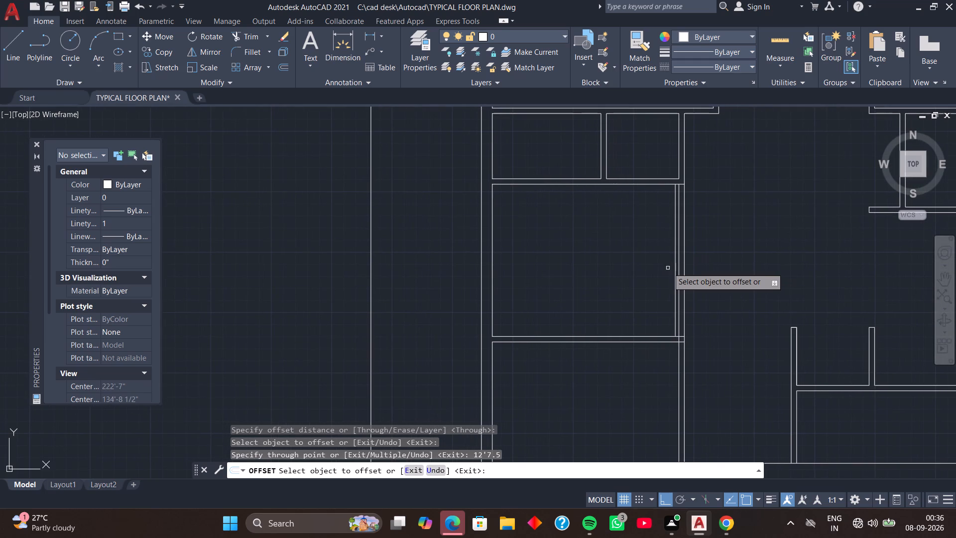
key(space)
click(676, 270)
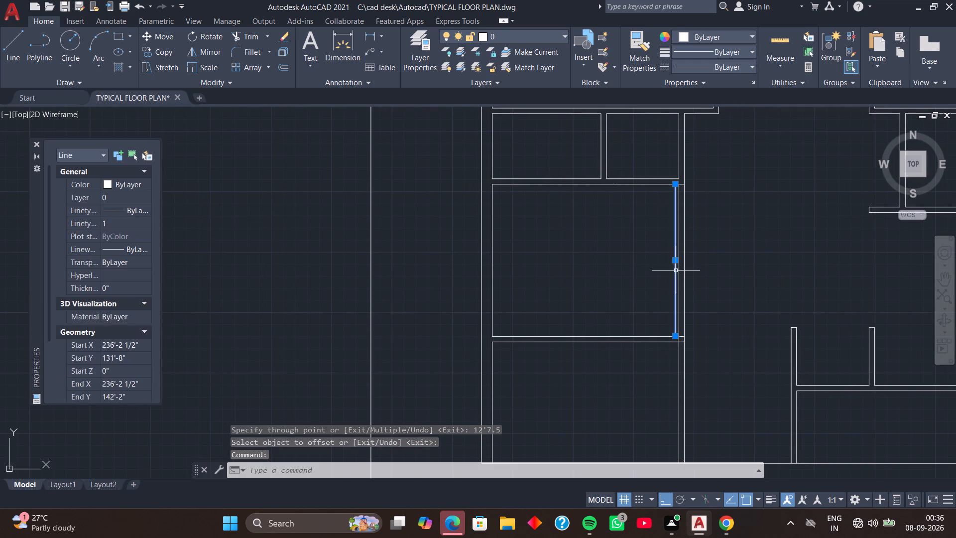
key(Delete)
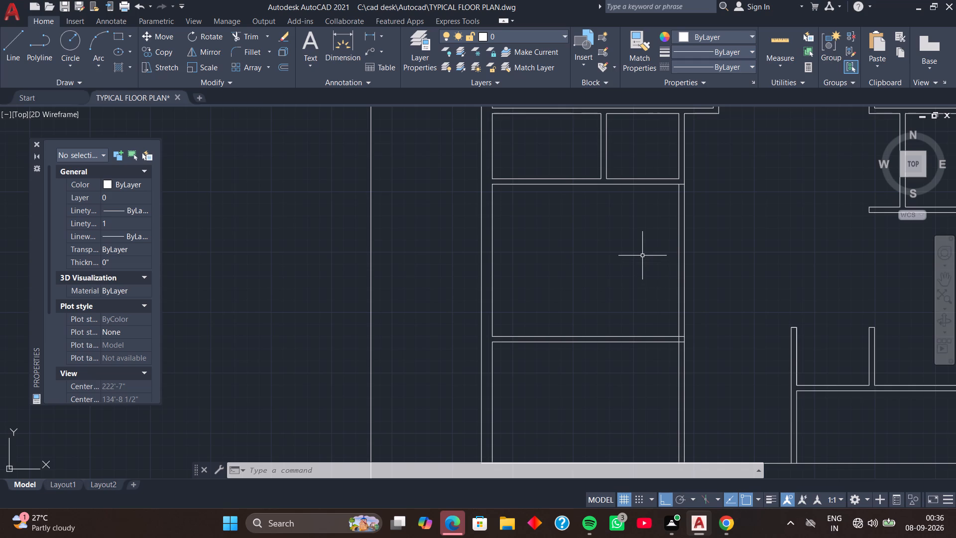
Extend the new horizontal partition's lower line leftward to the left exterior wall's outer face.
scroll(642, 256, down, 1)
middle_drag(638, 290, 626, 249)
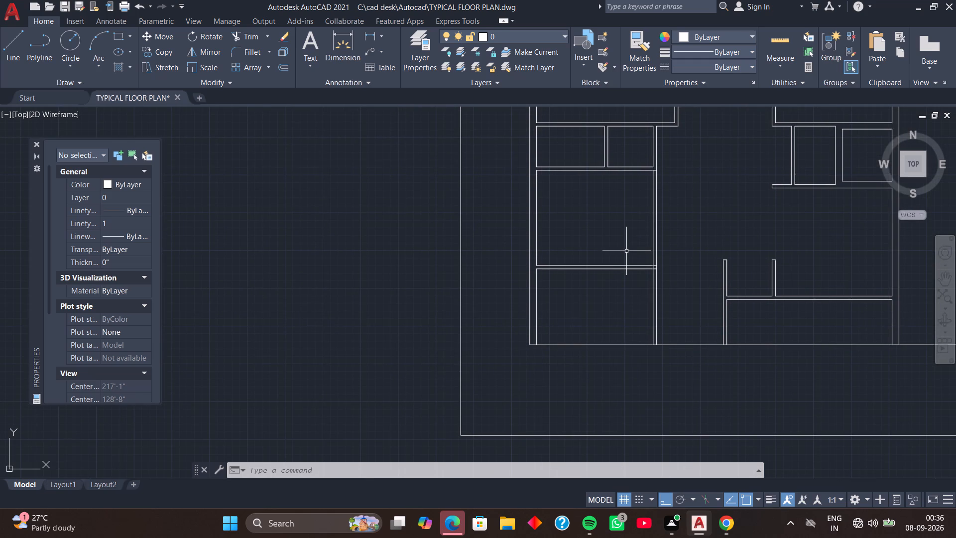
middle_drag(624, 252, 623, 232)
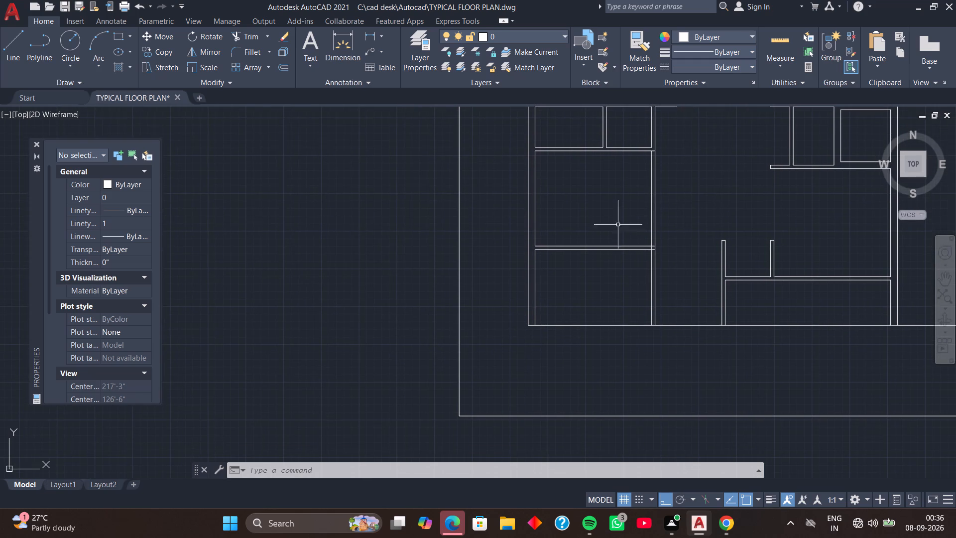
middle_drag(597, 295, 616, 302)
middle_drag(604, 304, 613, 308)
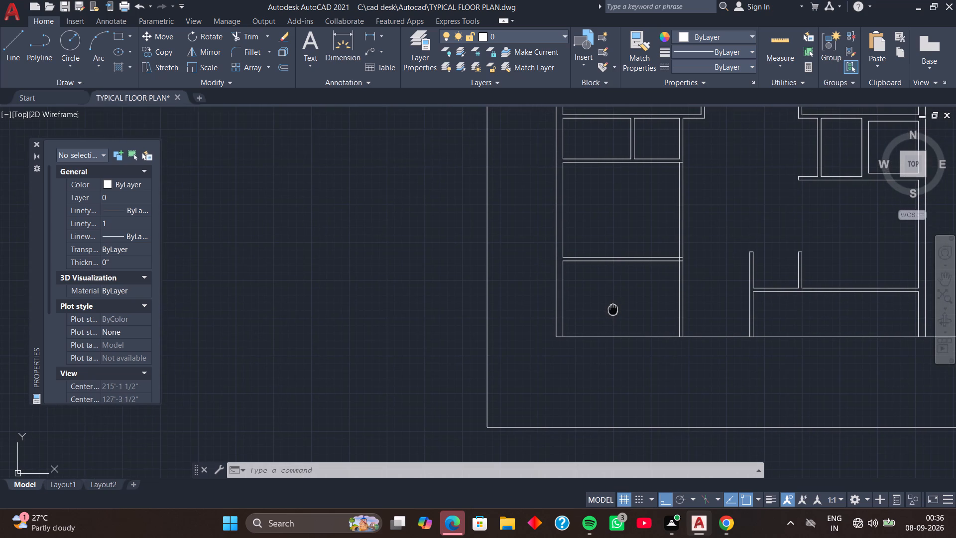
middle_drag(613, 308, 613, 309)
middle_drag(604, 305, 614, 308)
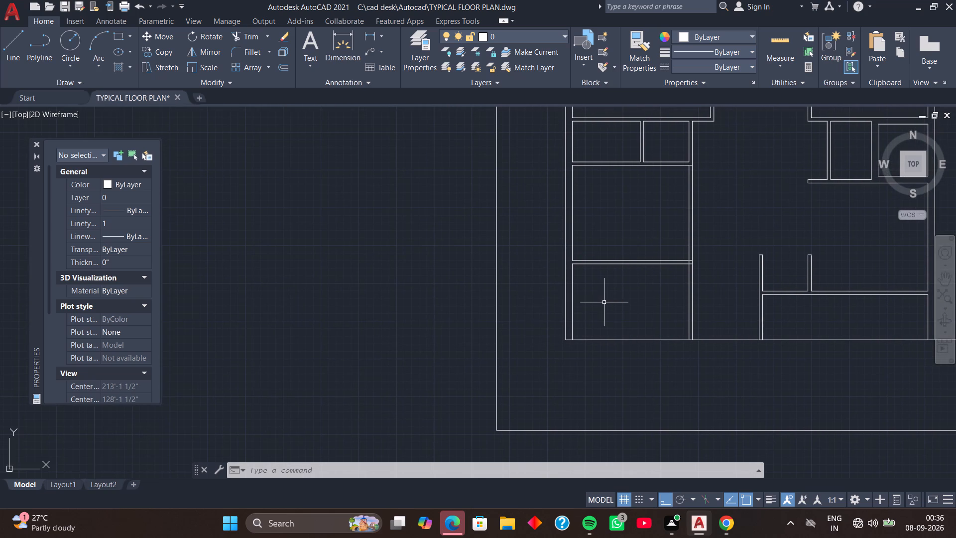
key(e)
key(x)
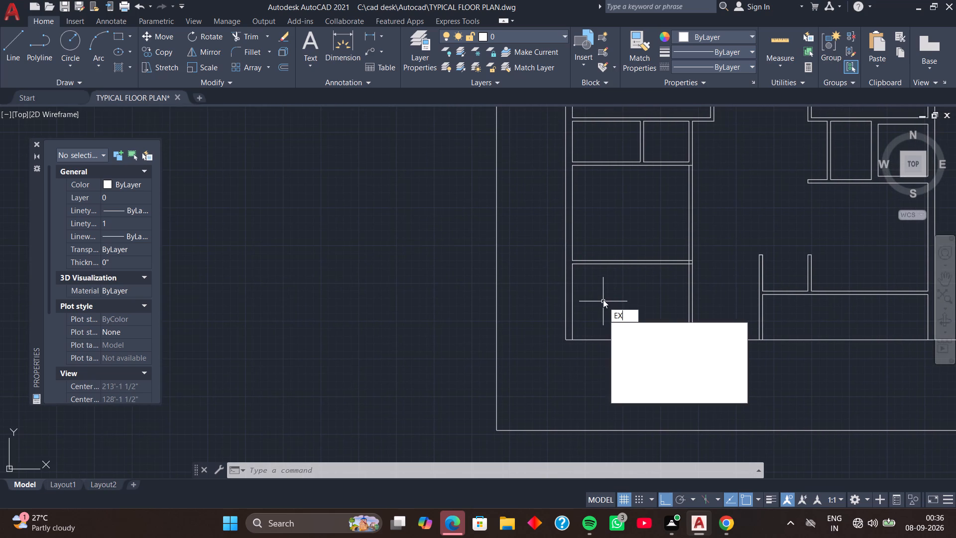
key(space)
scroll(587, 278, up, 2)
click(572, 241)
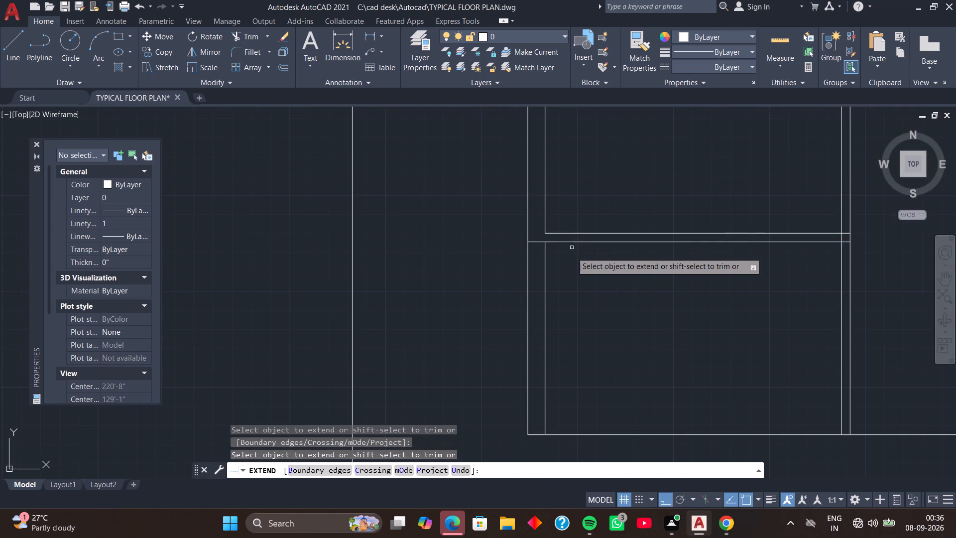
scroll(573, 272, down, 2)
key(space)
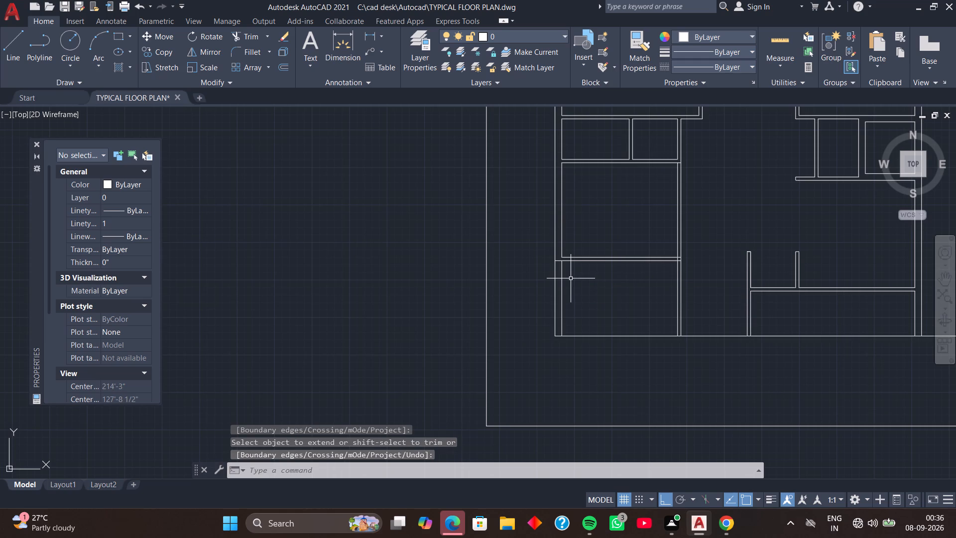
Trim away the left exterior wall's inner line below the new horizontal partition, down to the building's bottom line.
key(t)
text(R)
key(space)
click(562, 280)
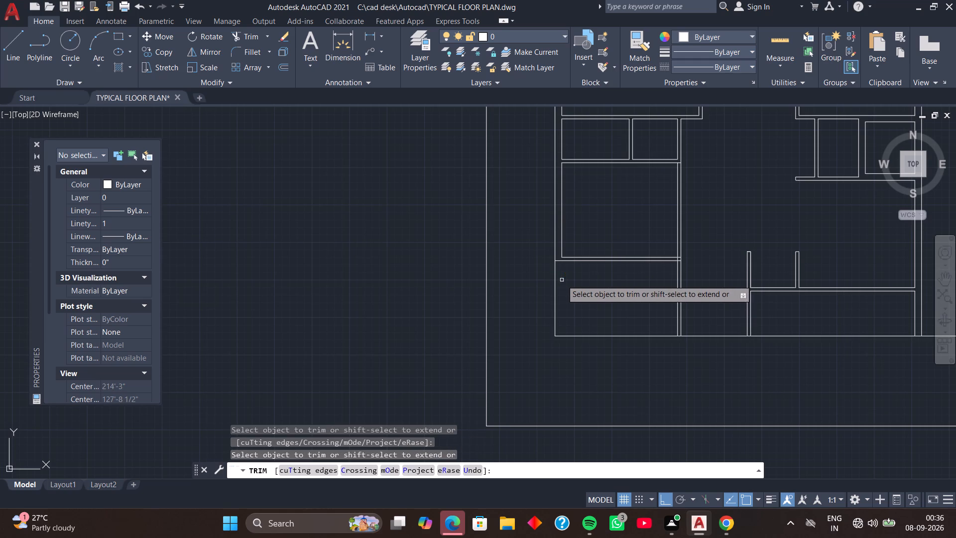
scroll(577, 288, down, 1)
middle_drag(577, 290, 553, 285)
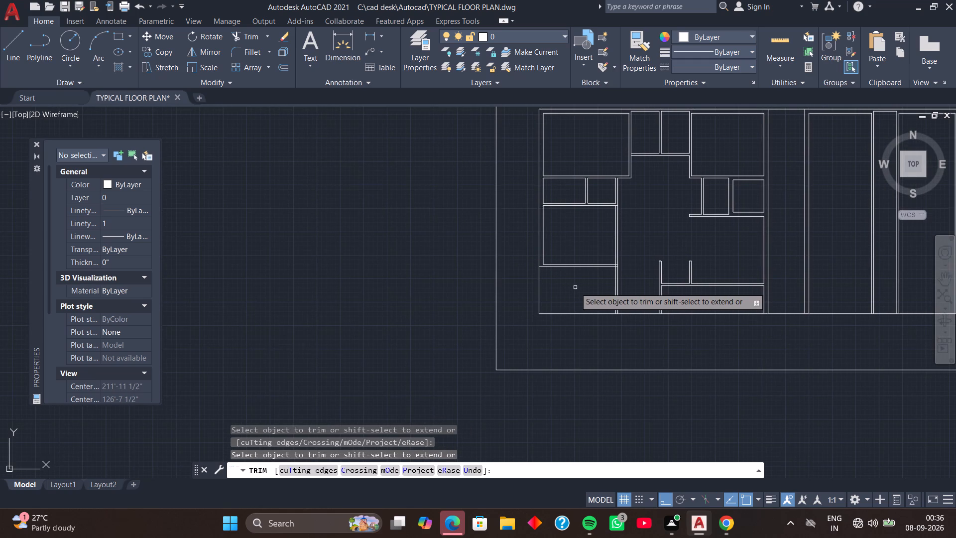
Offset the left exterior wall's outer face 9' rightward into the area below the horizontal partition.
middle_drag(586, 288, 571, 292)
scroll(583, 286, up, 1)
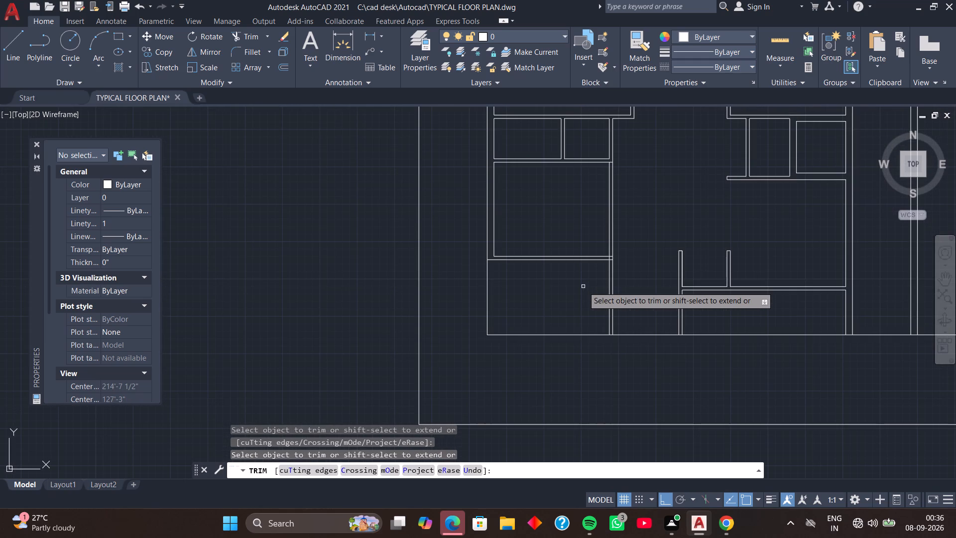
key(space)
middle_drag(583, 286, 568, 296)
text(O)
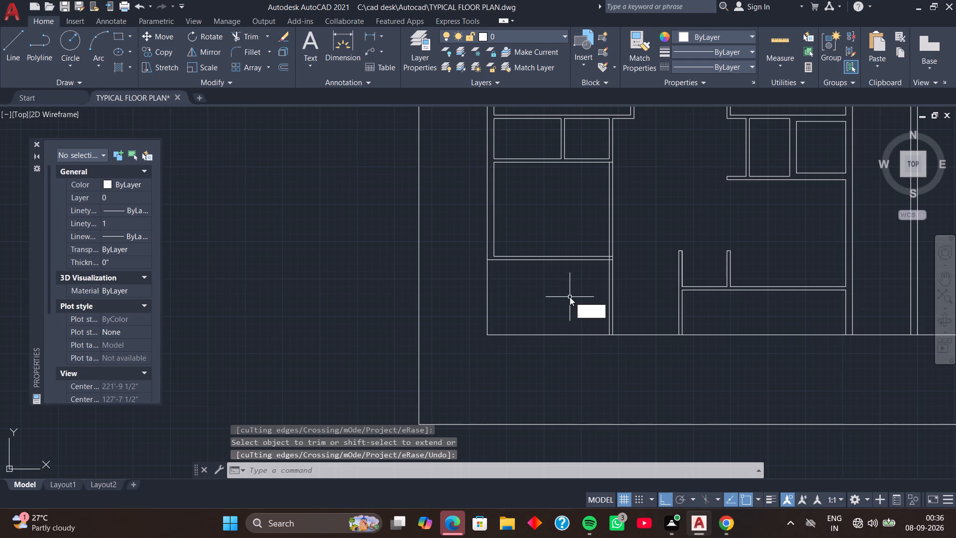
key(space)
key(space)
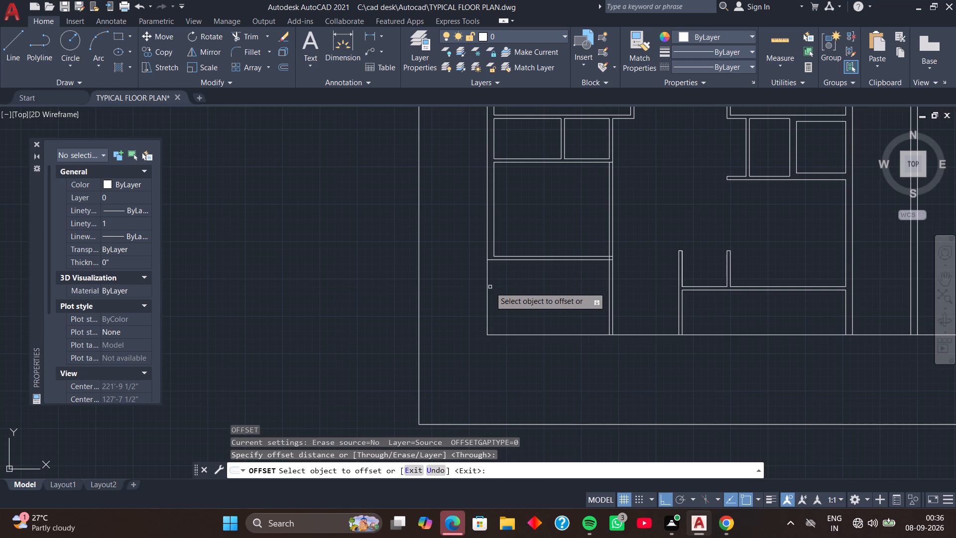
click(488, 287)
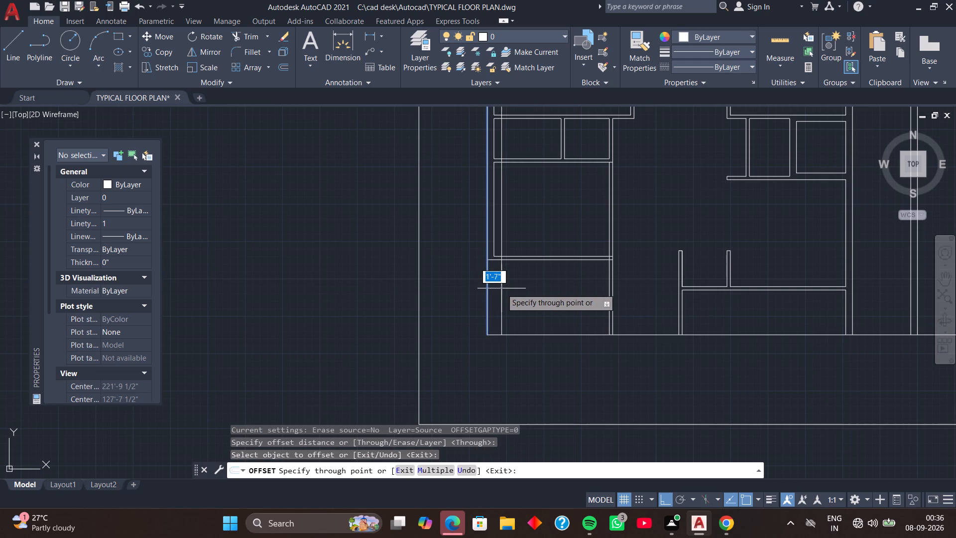
text(9')
key(Return)
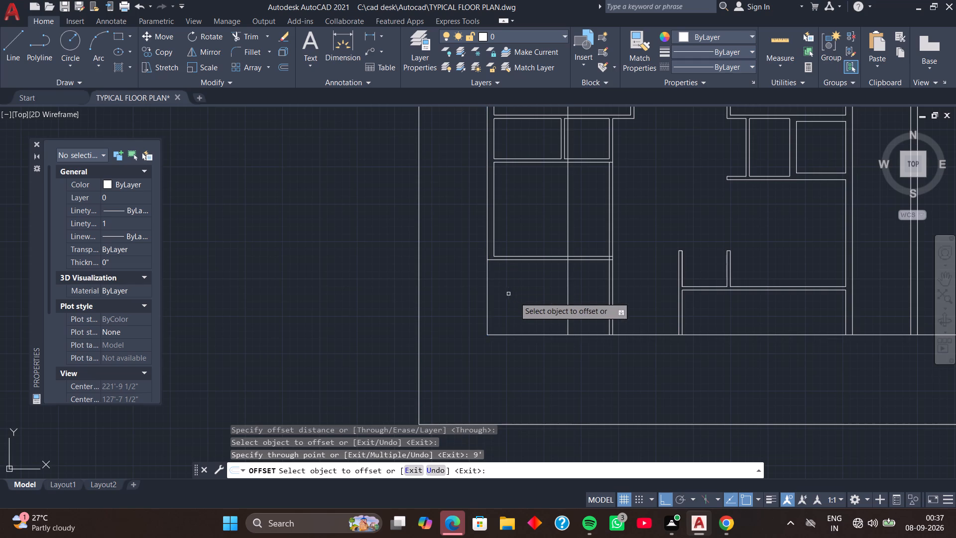
Offset the new vertical line 4.5" rightward to give the partition its thickness.
click(569, 309)
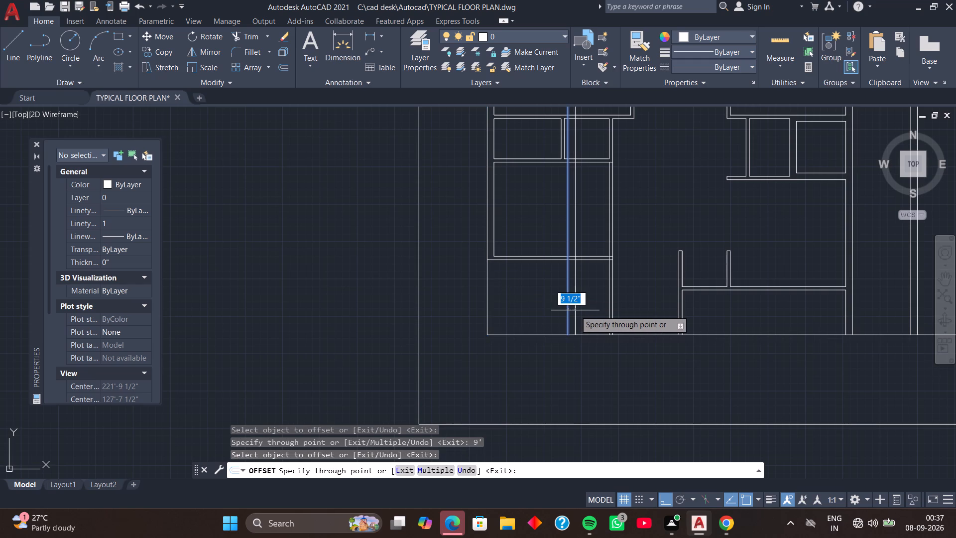
text(4.5)
key(Return)
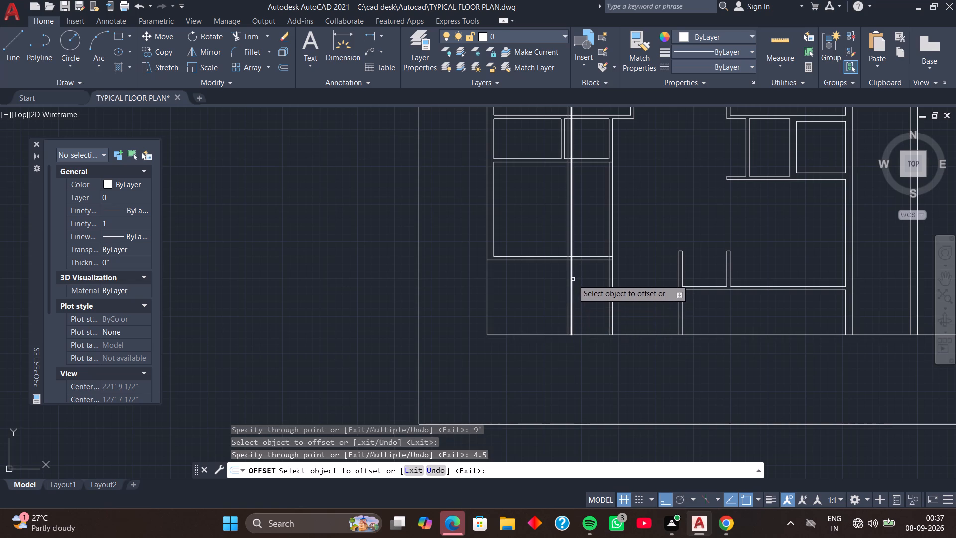
scroll(541, 281, up, 3)
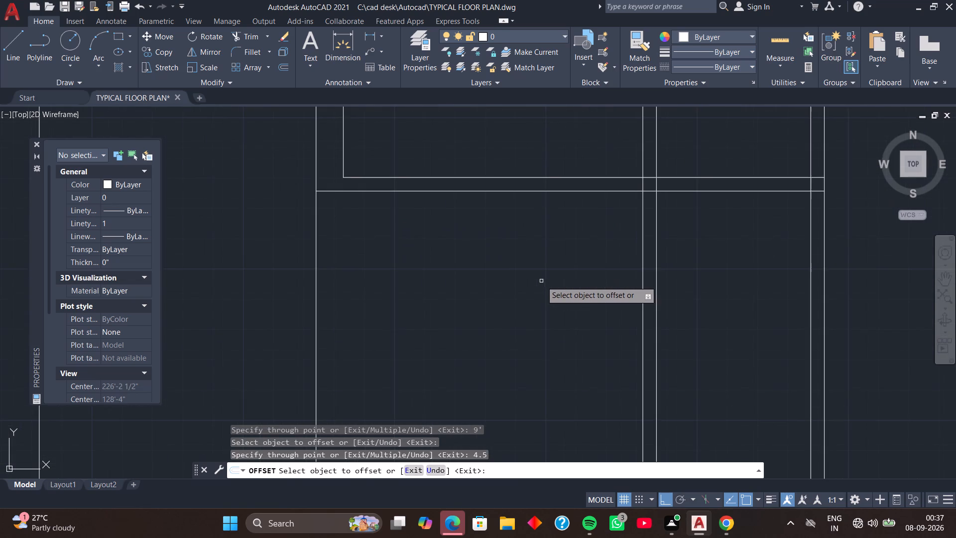
middle_drag(547, 274, 495, 327)
middle_drag(517, 310, 455, 339)
key(space)
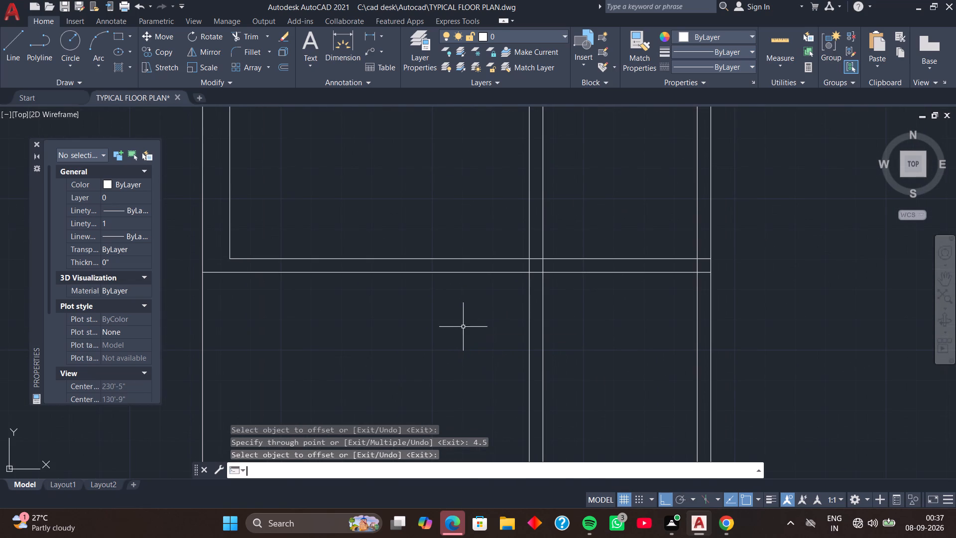
Trim both new vertical partition lines where they cross between the two horizontal partition lines.
key(t)
key(r)
key(space)
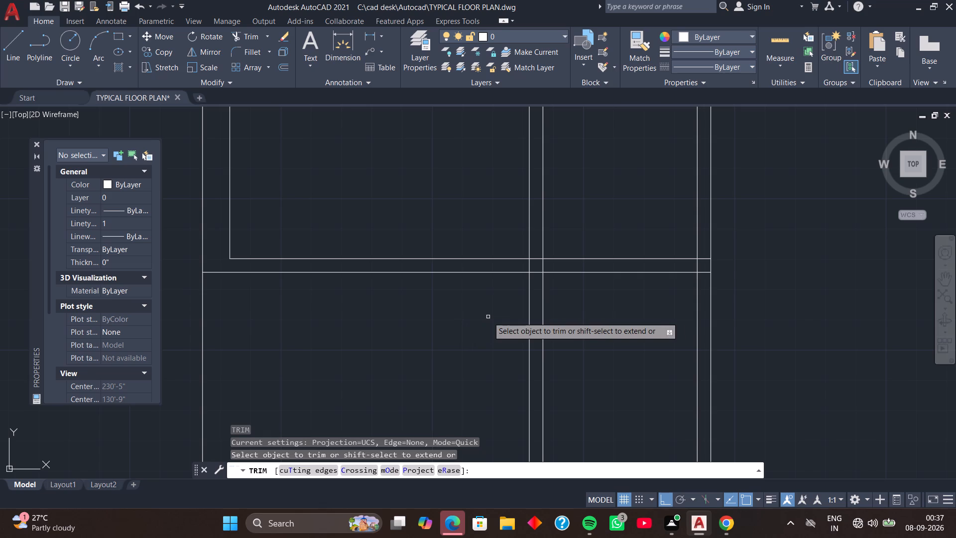
scroll(548, 289, up, 3)
click(468, 190)
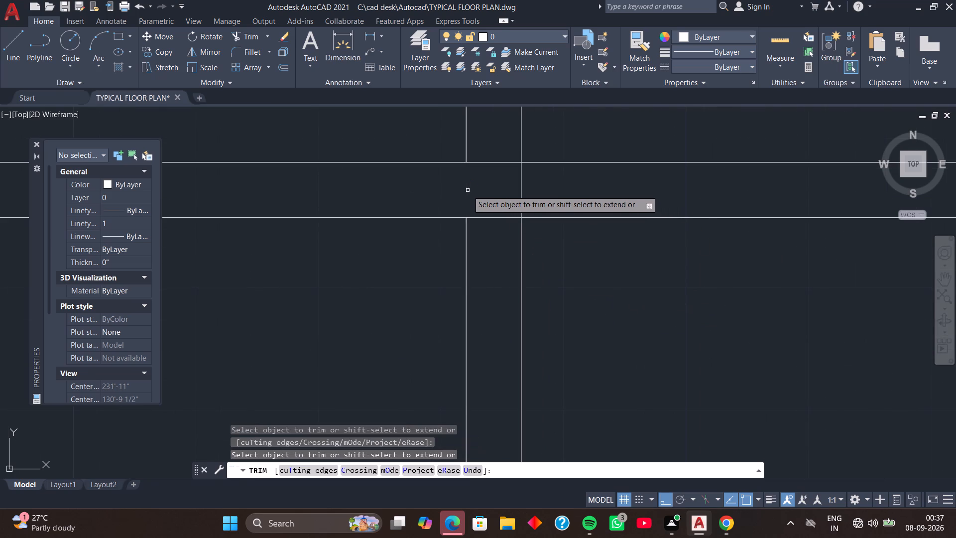
click(520, 197)
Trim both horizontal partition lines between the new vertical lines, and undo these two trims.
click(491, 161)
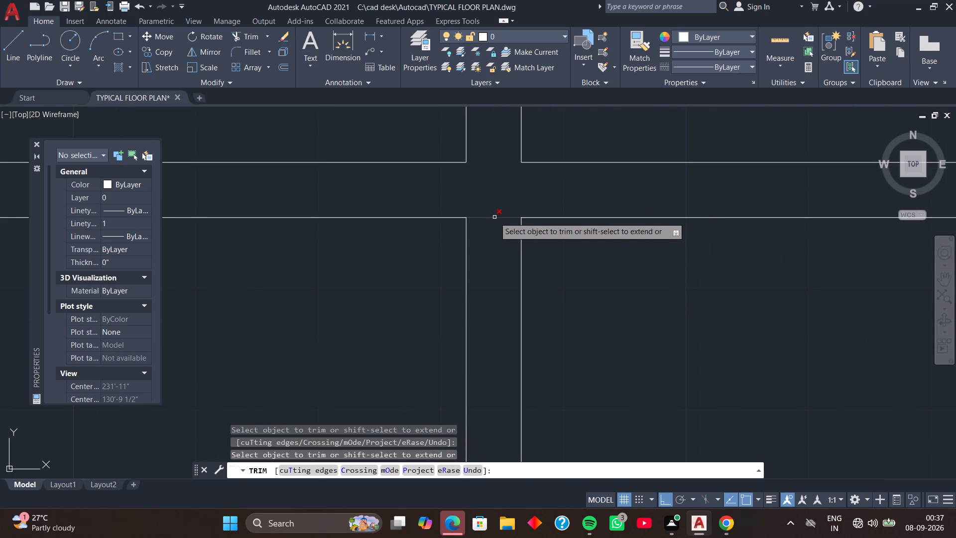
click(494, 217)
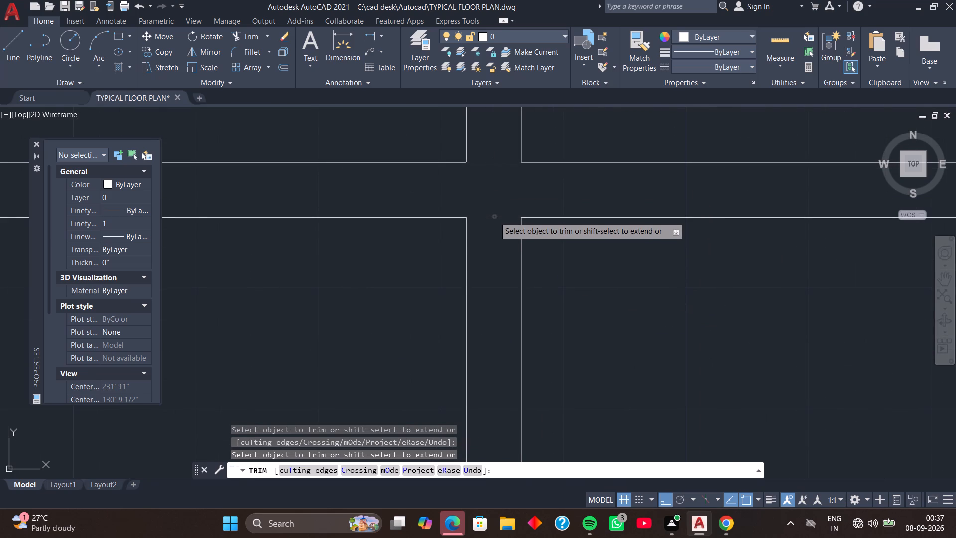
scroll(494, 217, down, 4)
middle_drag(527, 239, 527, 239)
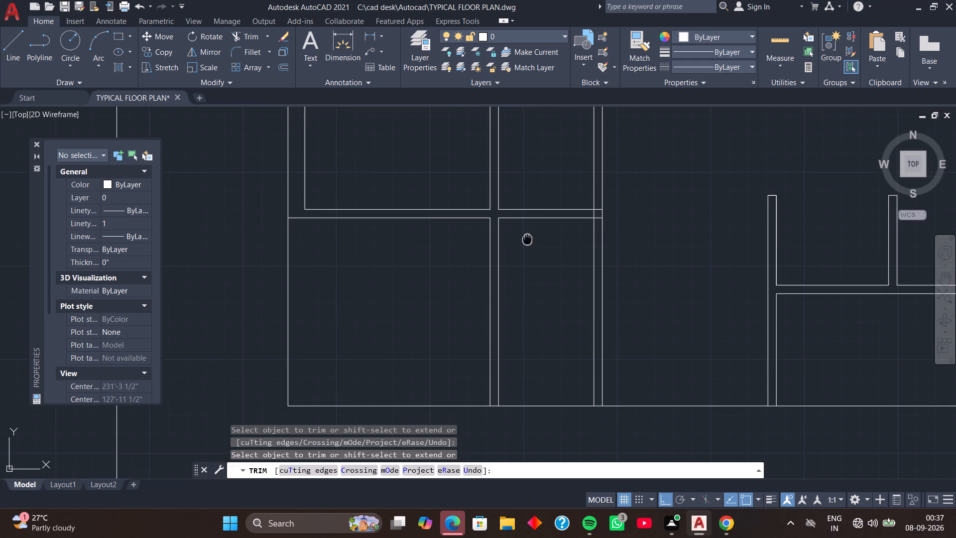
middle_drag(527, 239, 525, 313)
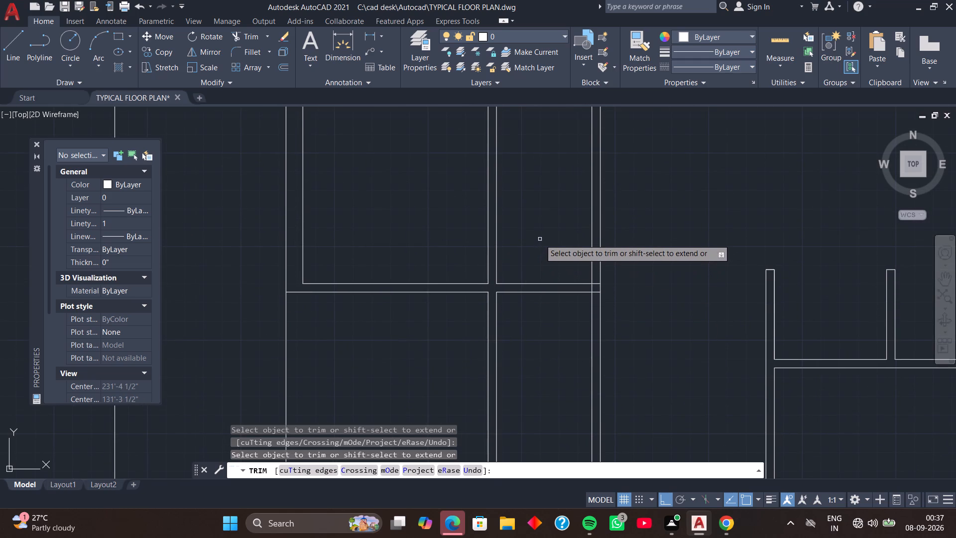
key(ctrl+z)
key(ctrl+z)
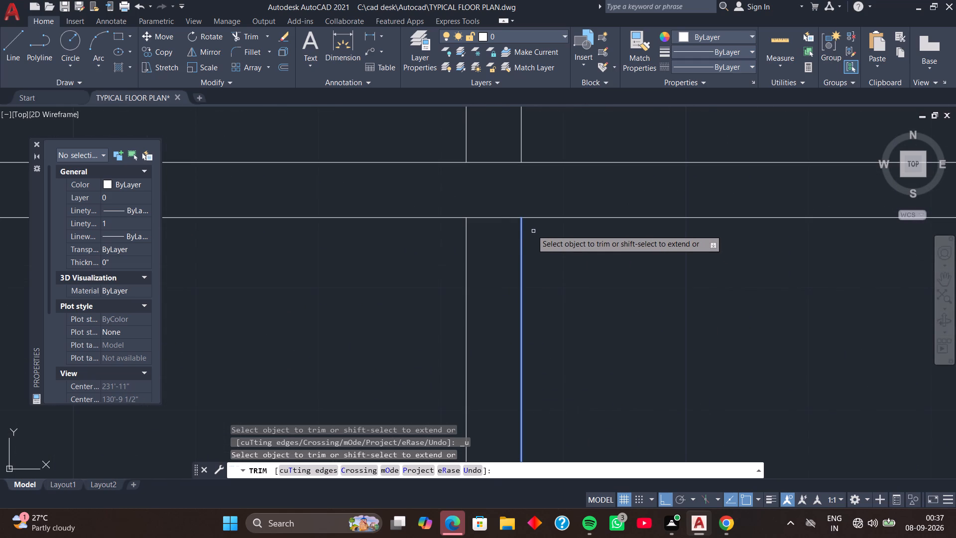
Trim only the horizontal partition's lower line between the new vertical lines to open the T-junction.
click(506, 217)
scroll(510, 205, down, 3)
middle_drag(510, 205, 510, 208)
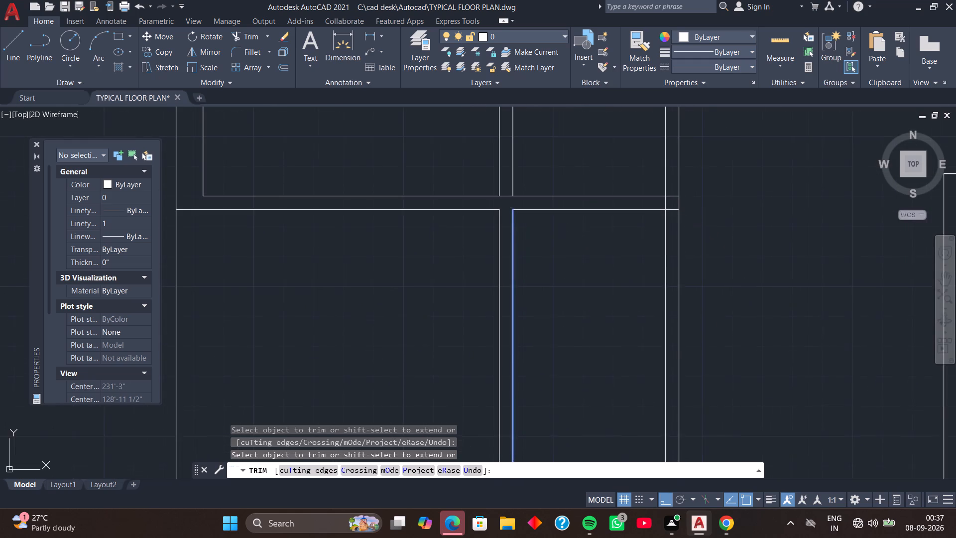
middle_drag(510, 208, 492, 273)
key(space)
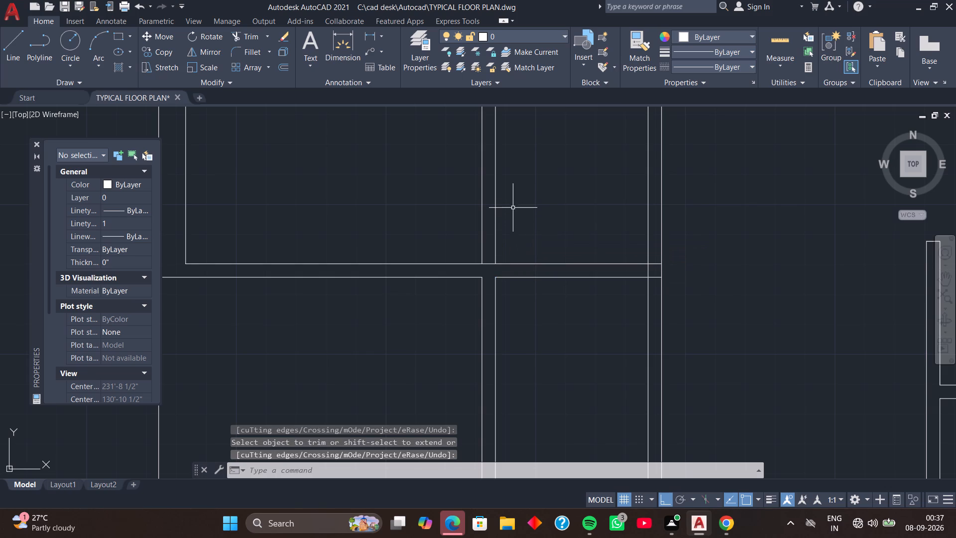
Delete the two leftover vertical line pieces above the horizontal partition.
click(512, 204)
click(464, 222)
key(Delete)
Trim away both lines of the room's right-hand partition below the horizontal partition, down to the building's bottom line.
scroll(514, 217, down, 2)
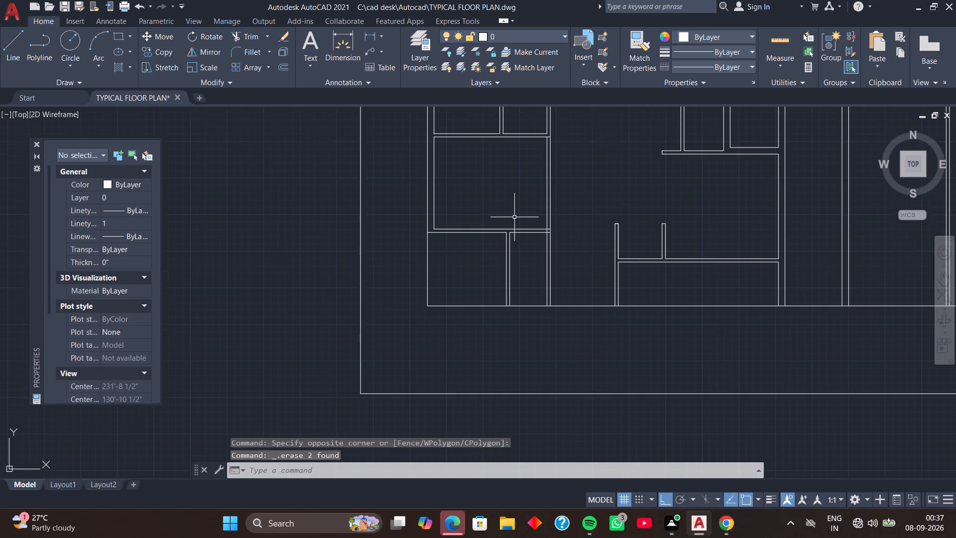
scroll(514, 217, down, 1)
middle_drag(522, 203, 466, 250)
middle_drag(468, 239, 469, 228)
middle_drag(476, 300, 479, 265)
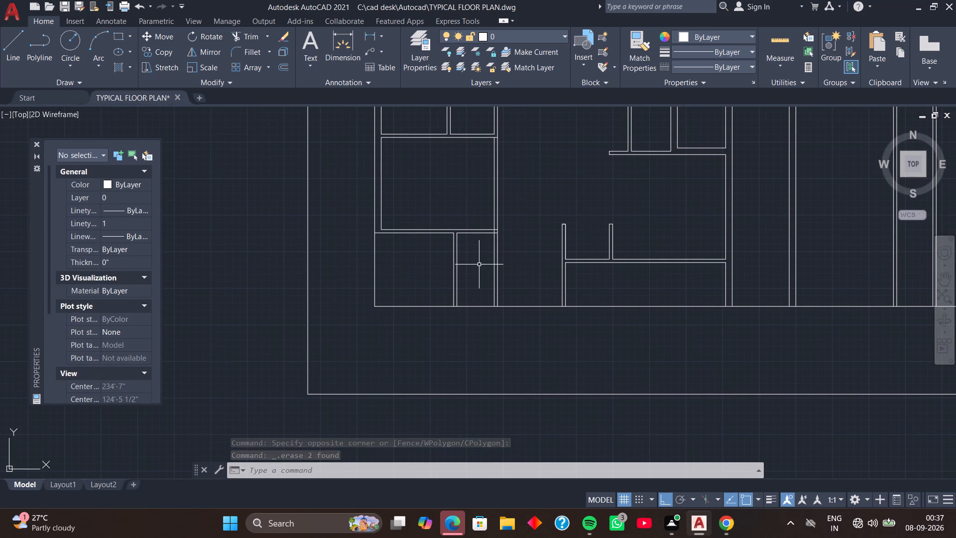
scroll(479, 268, up, 1)
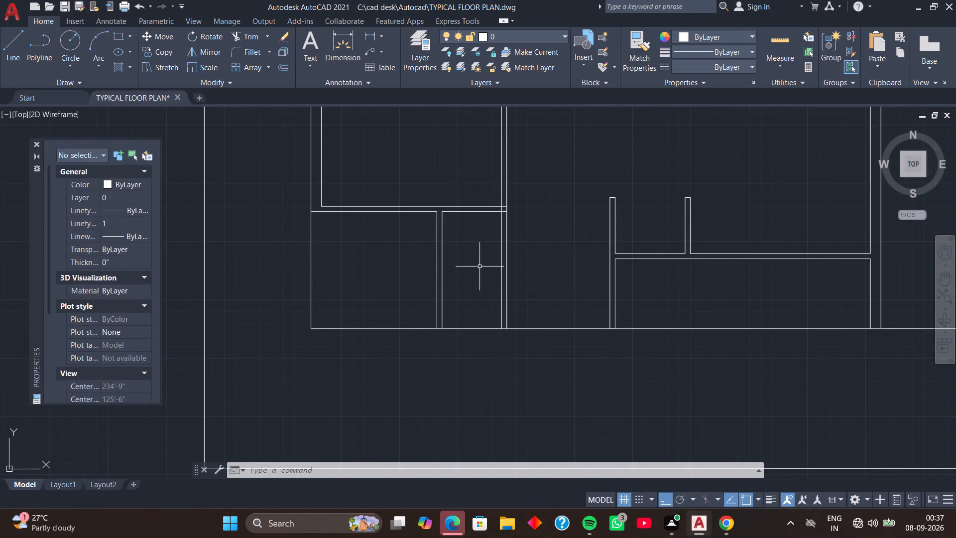
middle_drag(479, 266, 441, 268)
key(t)
key(r)
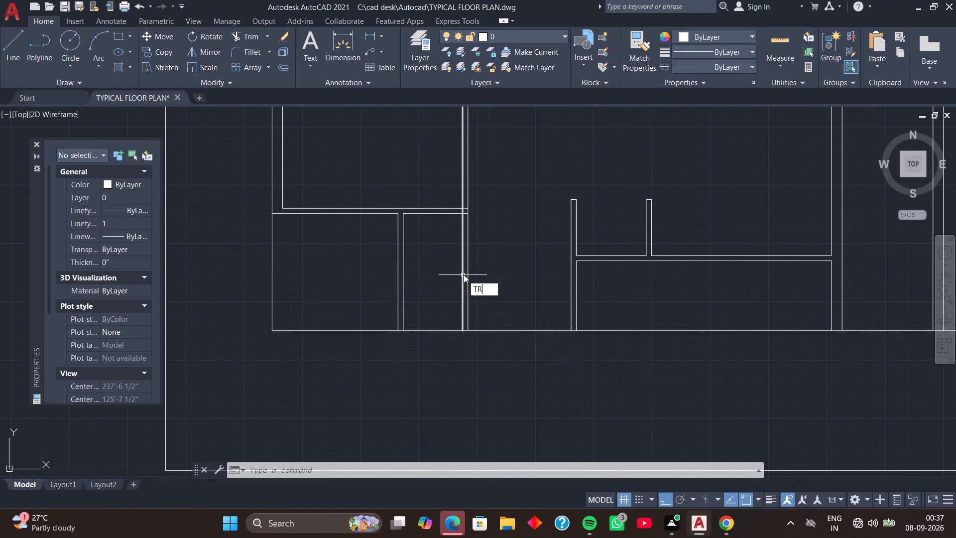
key(space)
drag(477, 266, 450, 285)
Trim the overlapping inner line ends where the horizontal partition meets the room's right-hand partition to form a clean corner.
scroll(466, 223, up, 3)
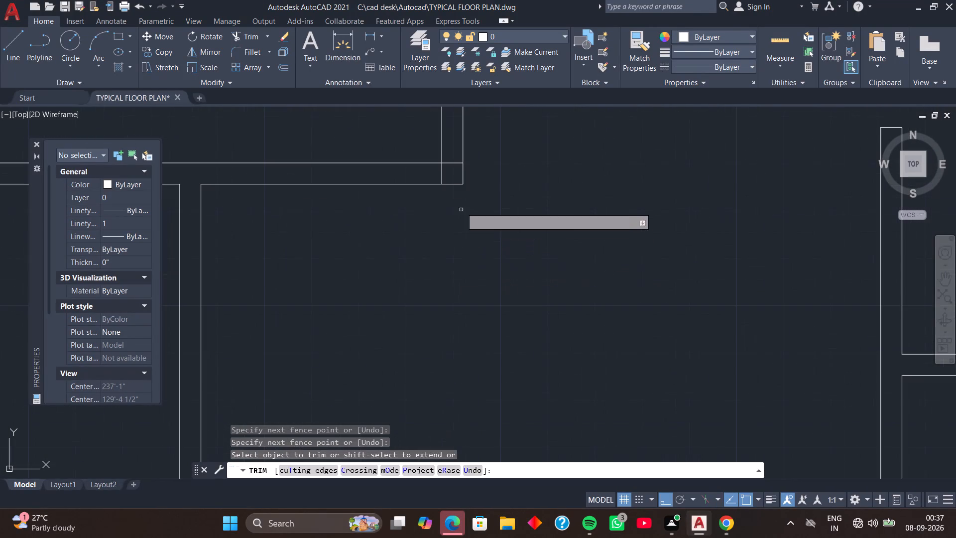
click(441, 175)
click(452, 162)
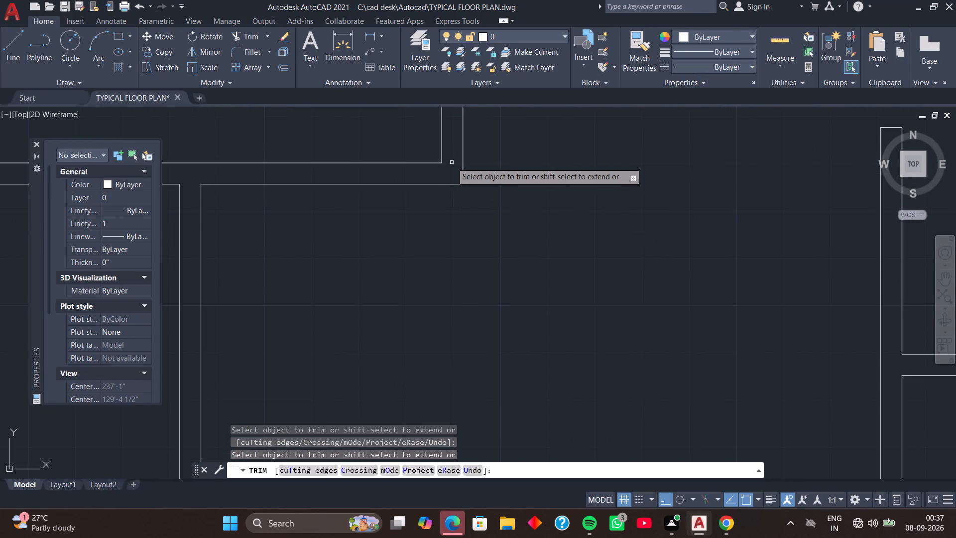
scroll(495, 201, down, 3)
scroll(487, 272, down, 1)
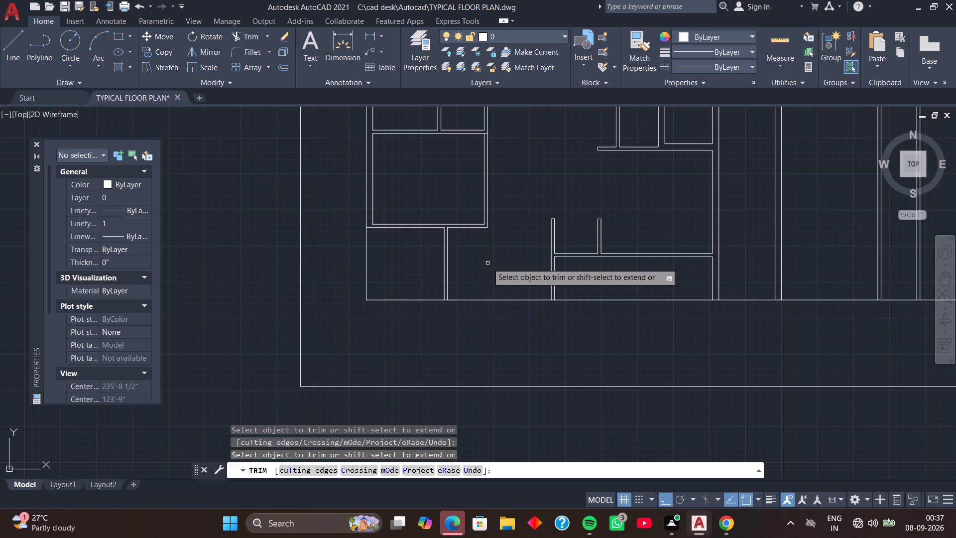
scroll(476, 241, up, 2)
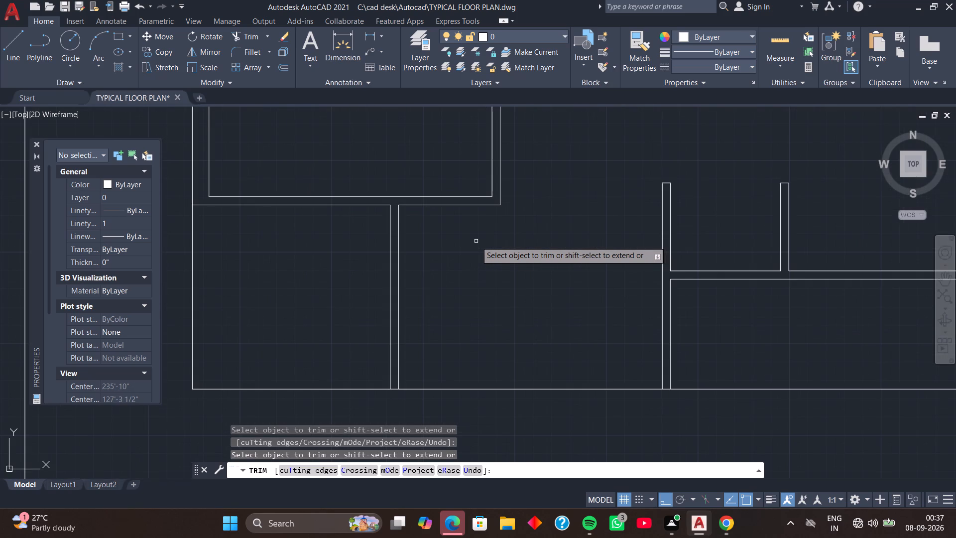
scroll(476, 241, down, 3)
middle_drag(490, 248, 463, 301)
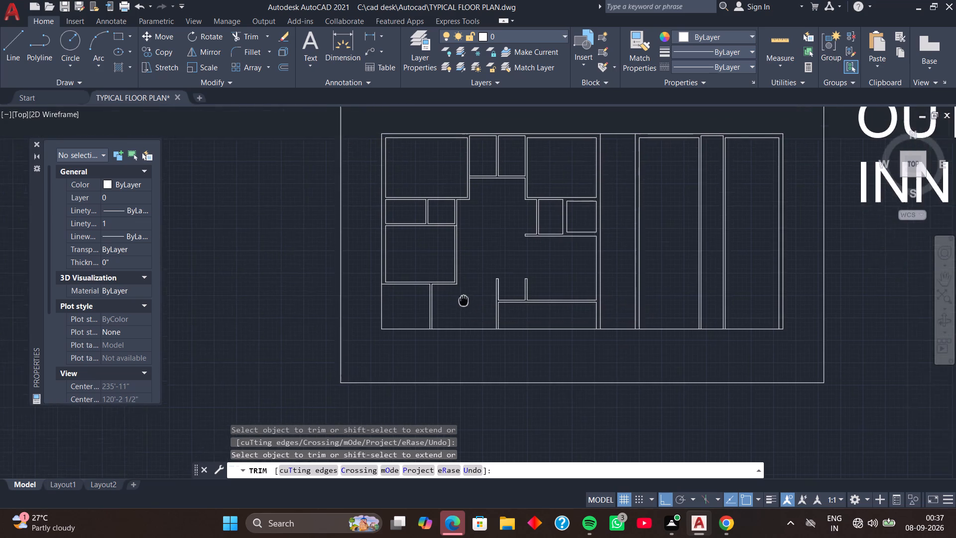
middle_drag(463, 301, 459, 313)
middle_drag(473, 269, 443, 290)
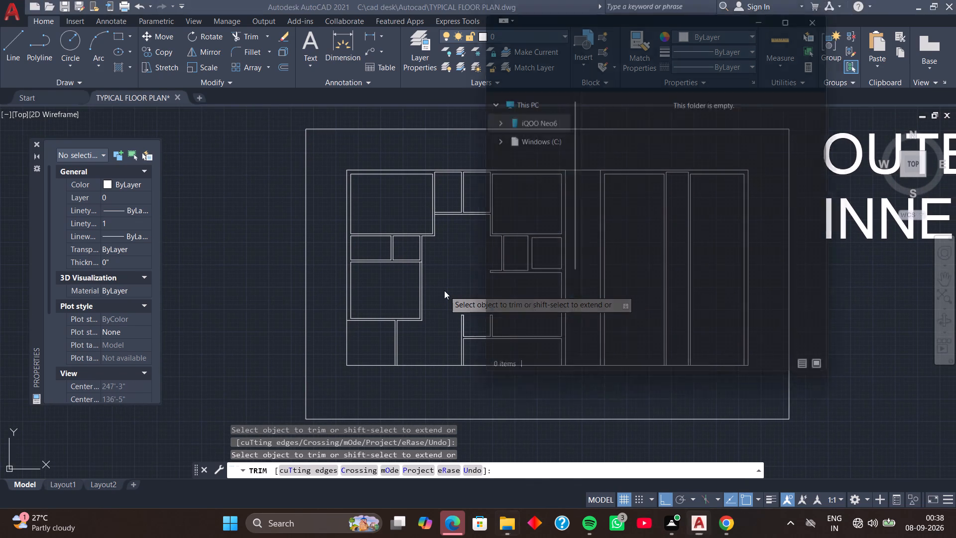
Close the empty phone-storage folder window each time it opens over the drawing.
click(826, 15)
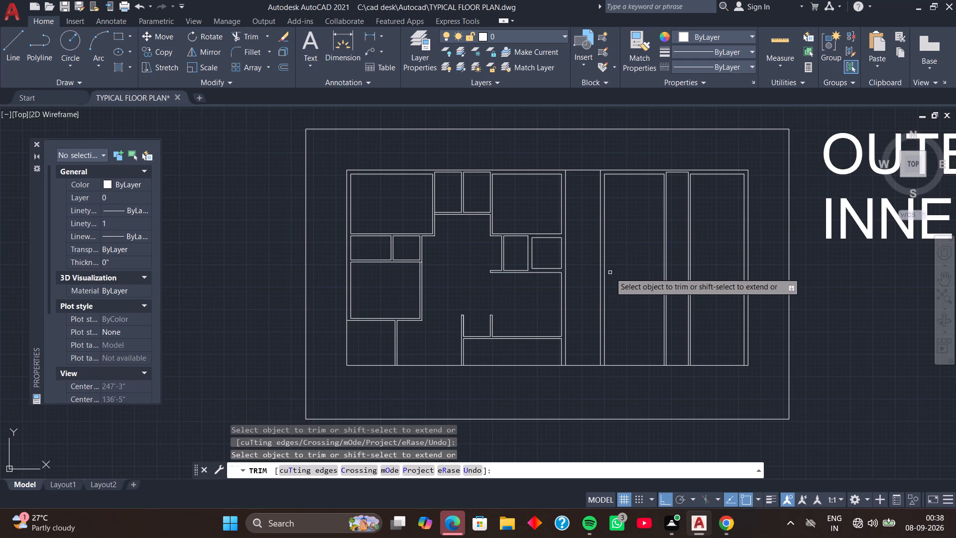
scroll(609, 271, up, 2)
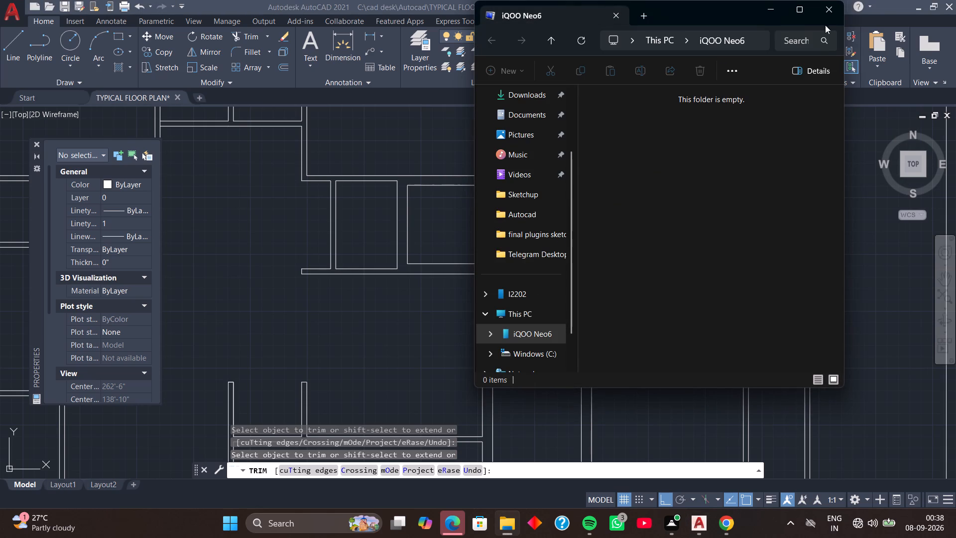
click(831, 10)
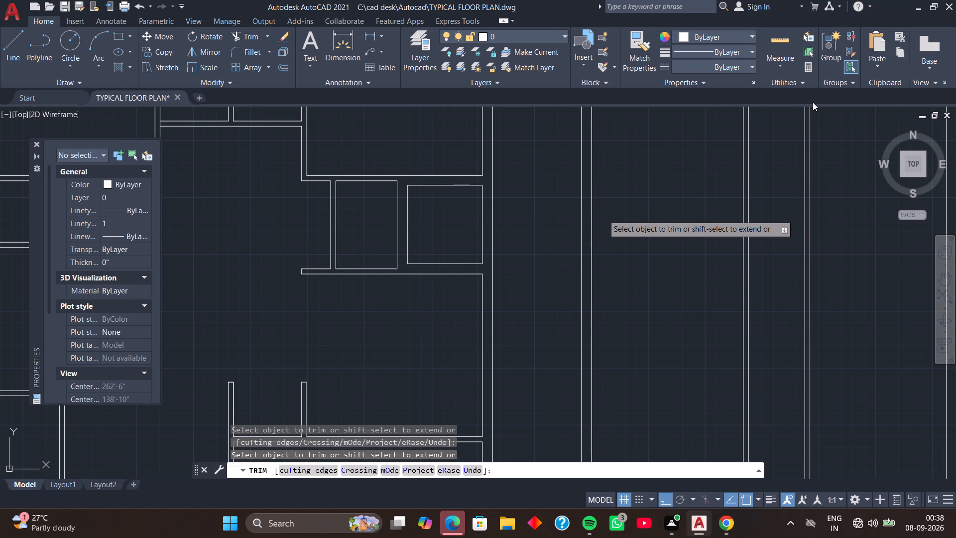
Offset the top inner line of the room just beyond the central passage downward by 12'6", and that copy by 4.5", forming a partition.
scroll(680, 167, down, 1)
middle_drag(668, 163, 622, 313)
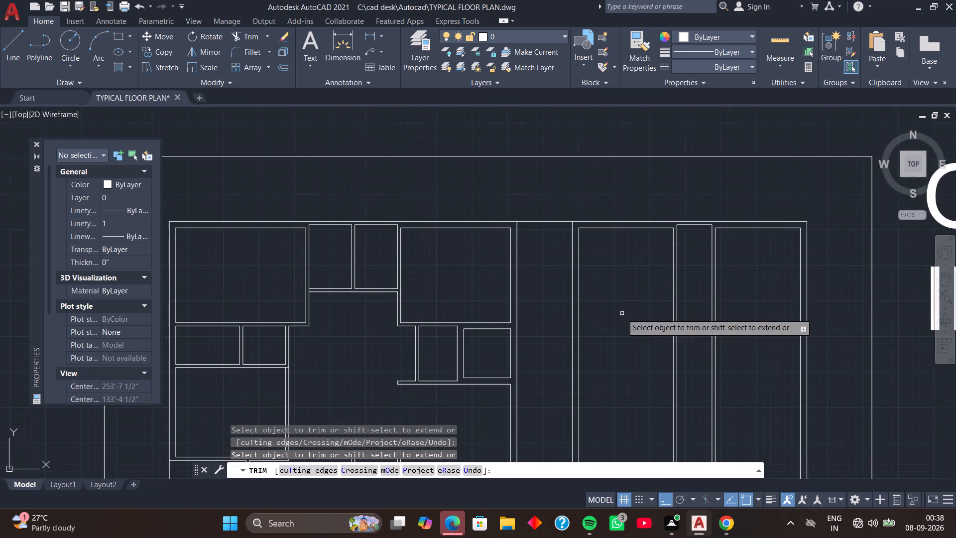
middle_drag(627, 275, 630, 286)
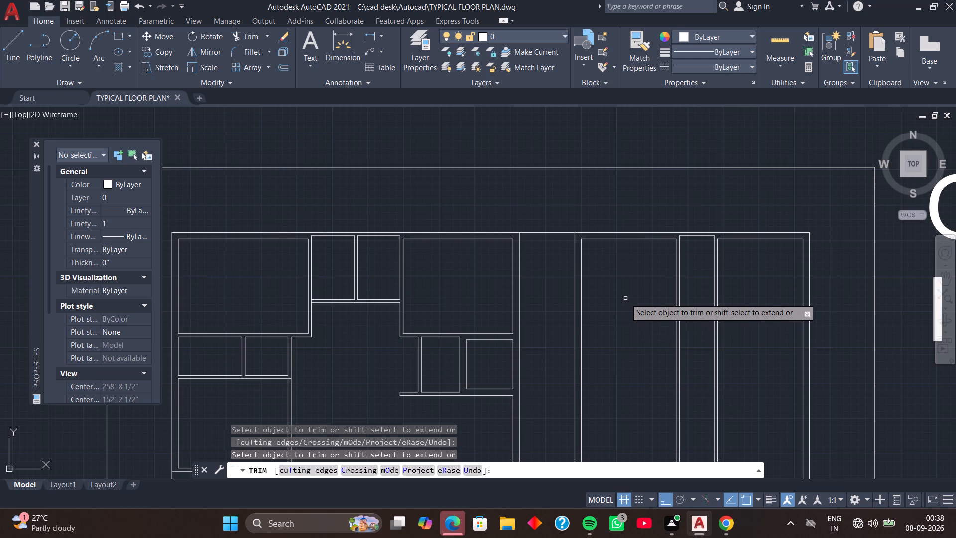
key(Escape)
key(o)
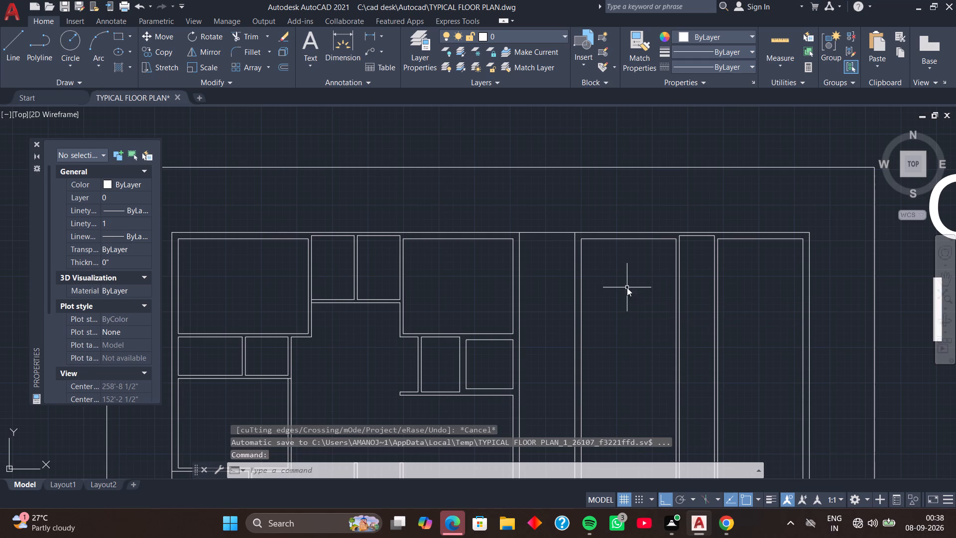
key(space)
key(space)
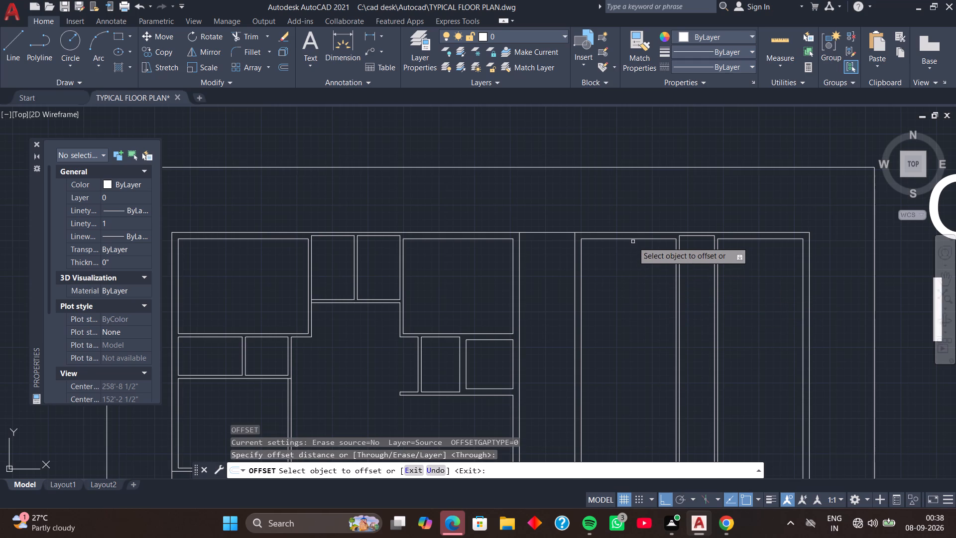
click(632, 238)
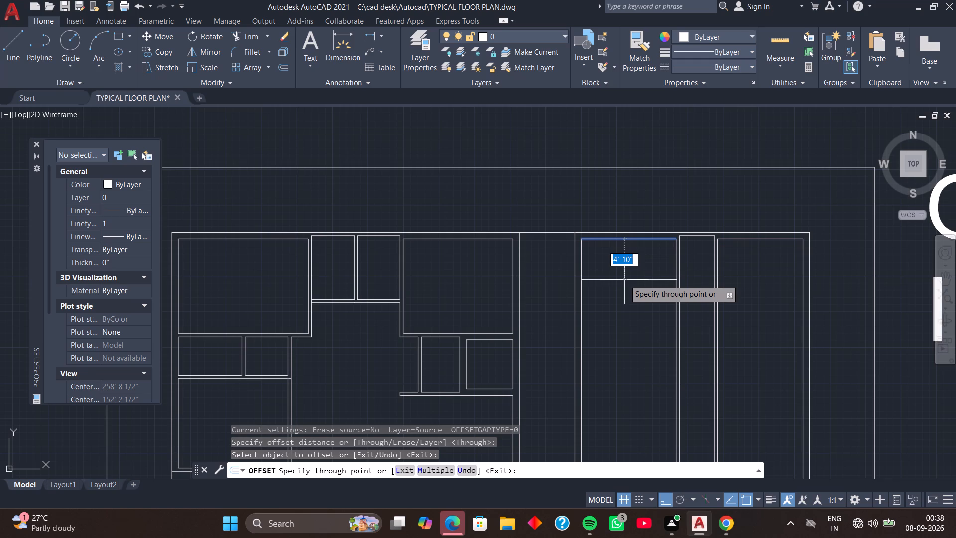
text(12'6)
key(Return)
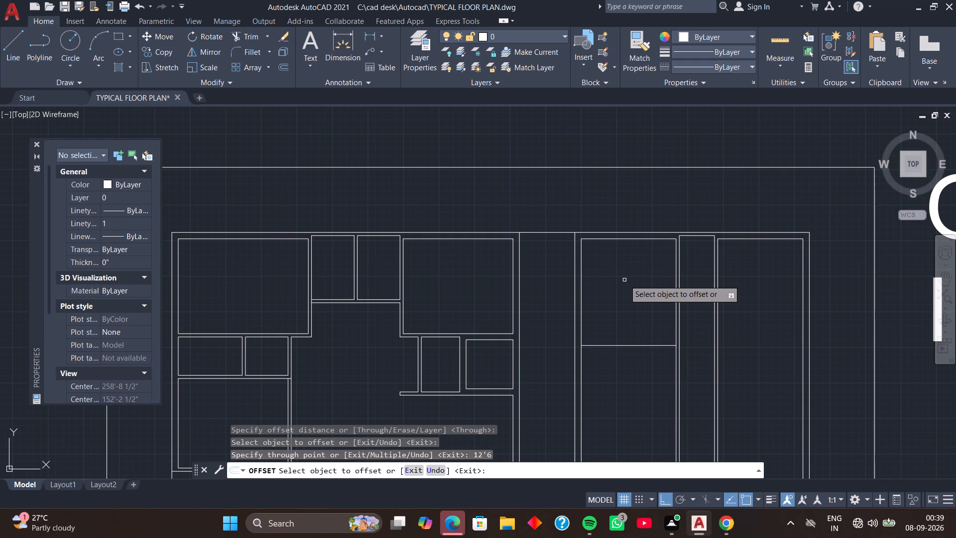
click(623, 345)
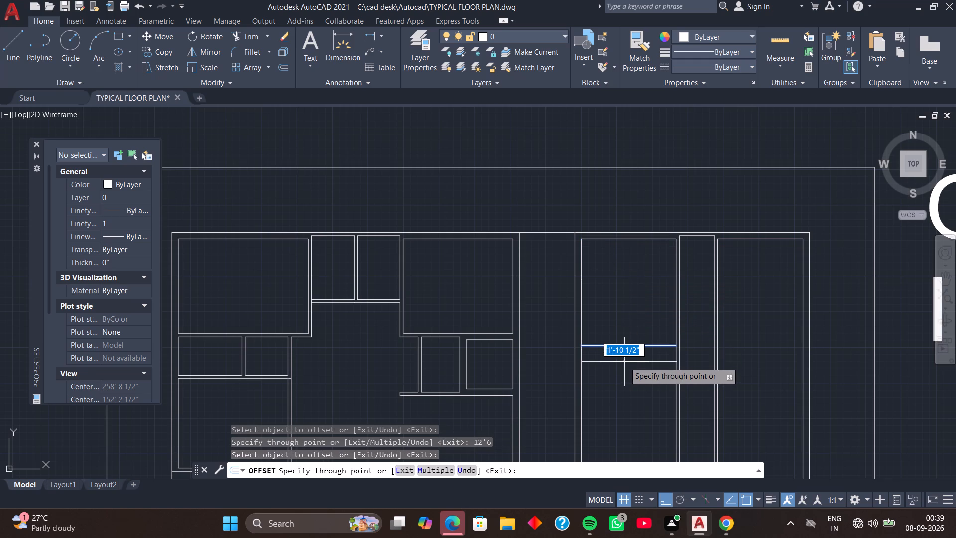
text(4.5)
key(Return)
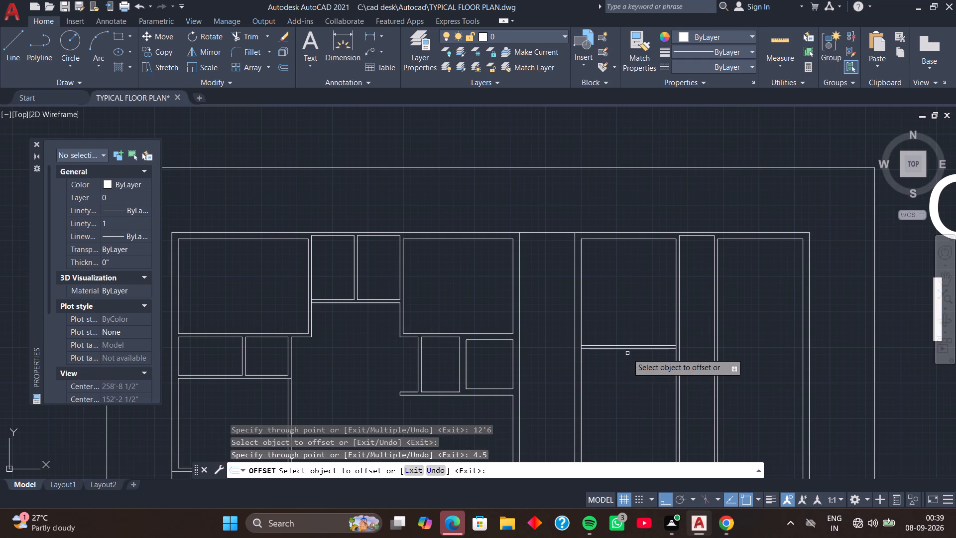
key(space)
Trim the vertical wall line pieces between the new partition's two lines at both of its ends.
key(t)
key(r)
key(space)
scroll(637, 350, up, 2)
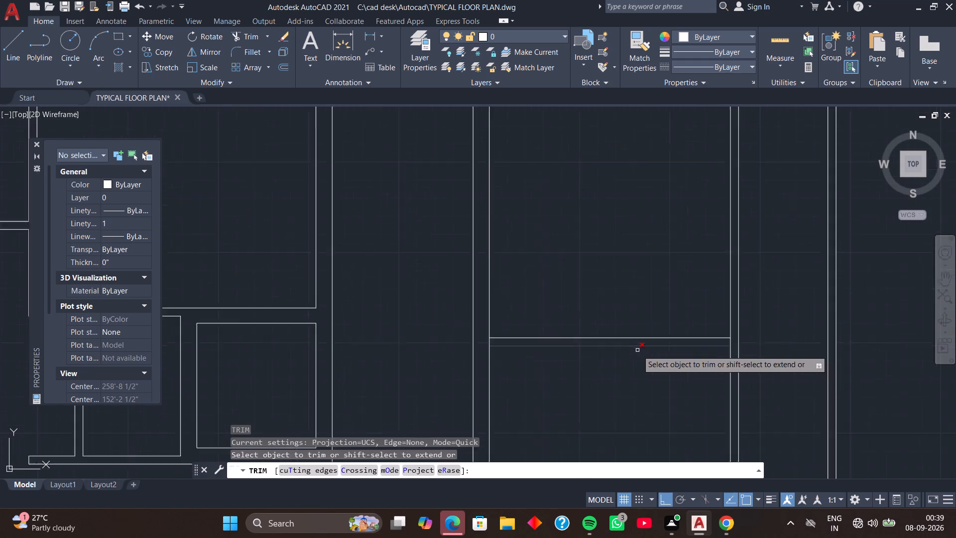
scroll(637, 350, up, 1)
click(785, 337)
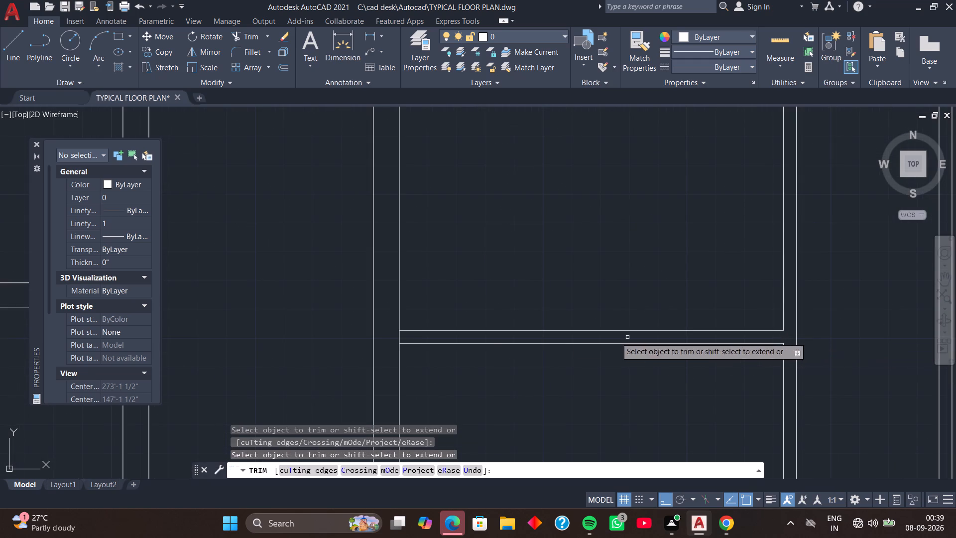
click(398, 339)
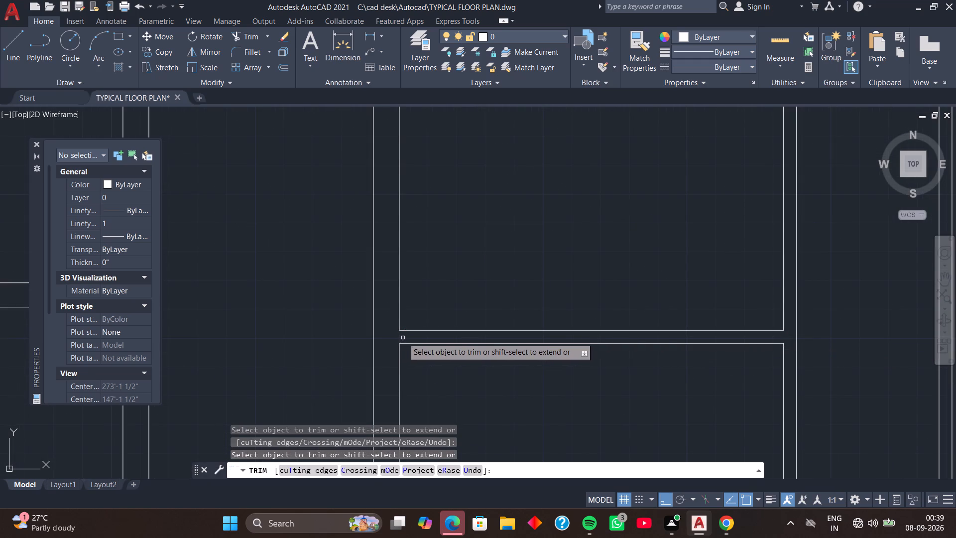
key(space)
Offset the narrow middle room's top line downward by 8', and that copy by 4.5", to form a partition.
scroll(451, 326, down, 4)
middle_drag(480, 312, 432, 307)
scroll(461, 271, up, 2)
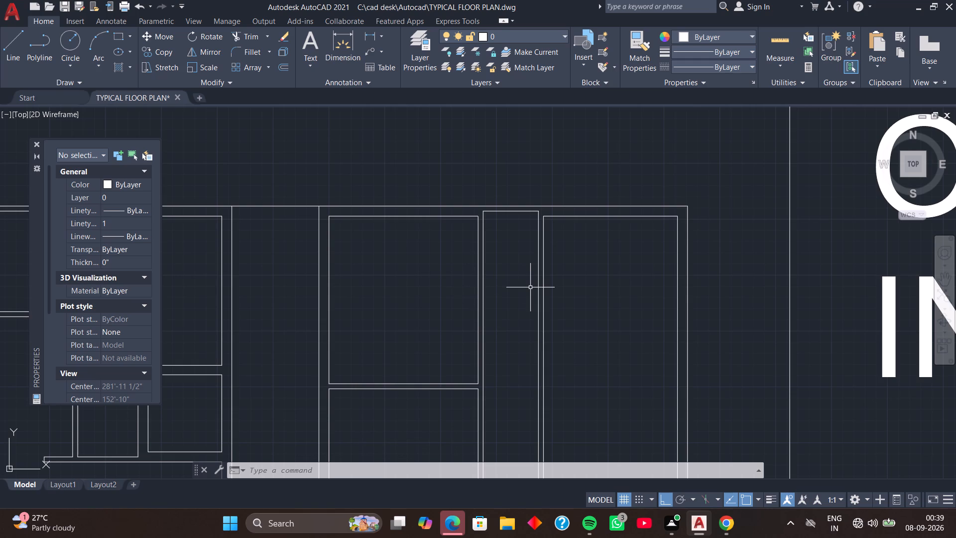
scroll(522, 268, up, 1)
middle_drag(518, 245, 511, 283)
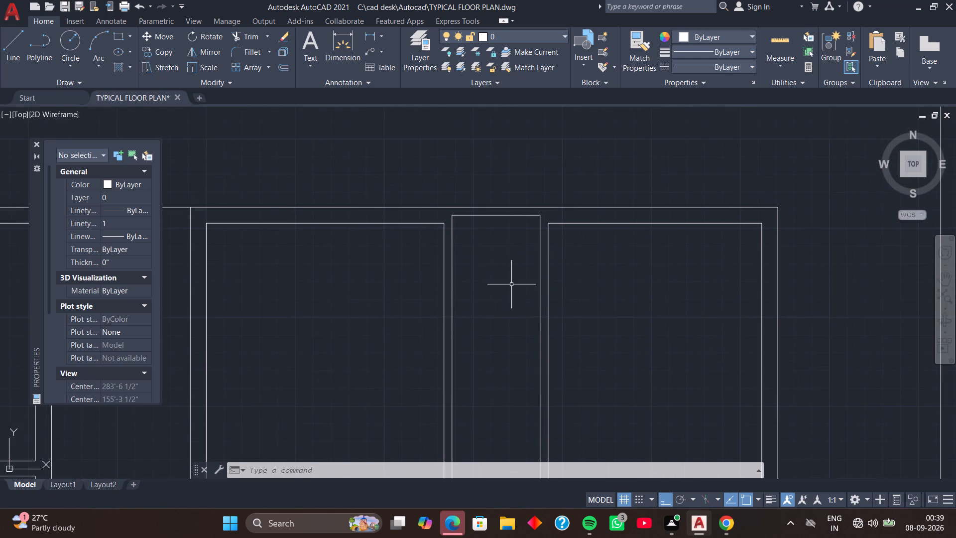
key(o)
key(space)
key(space)
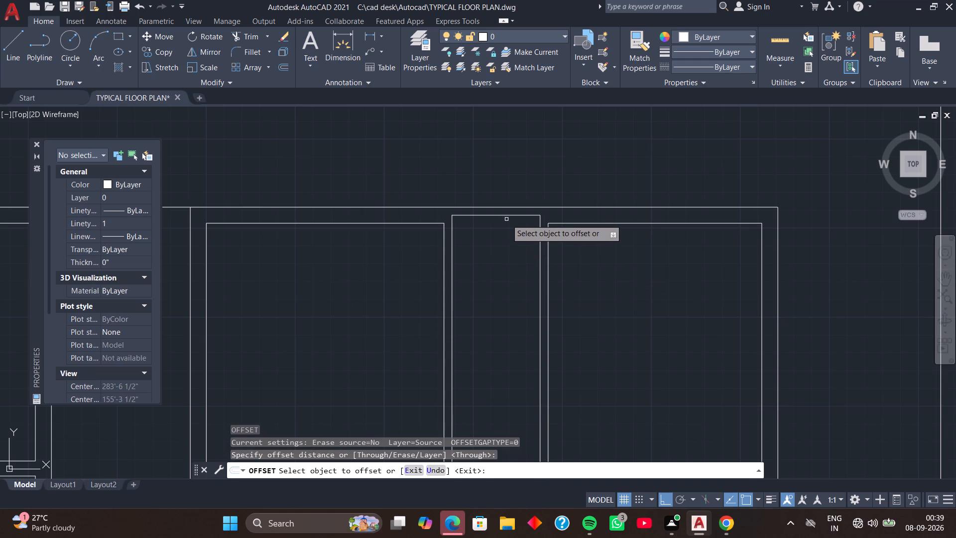
click(506, 216)
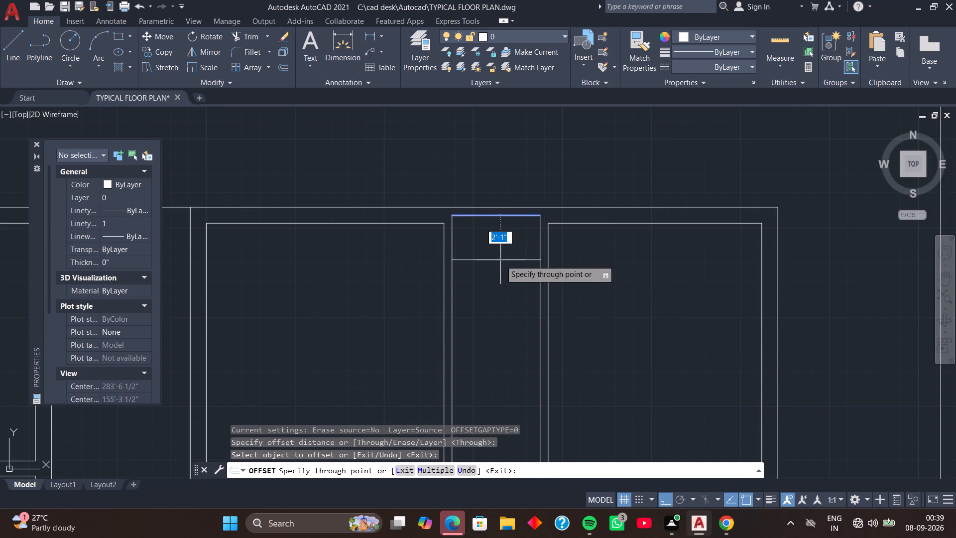
text(8')
key(Return)
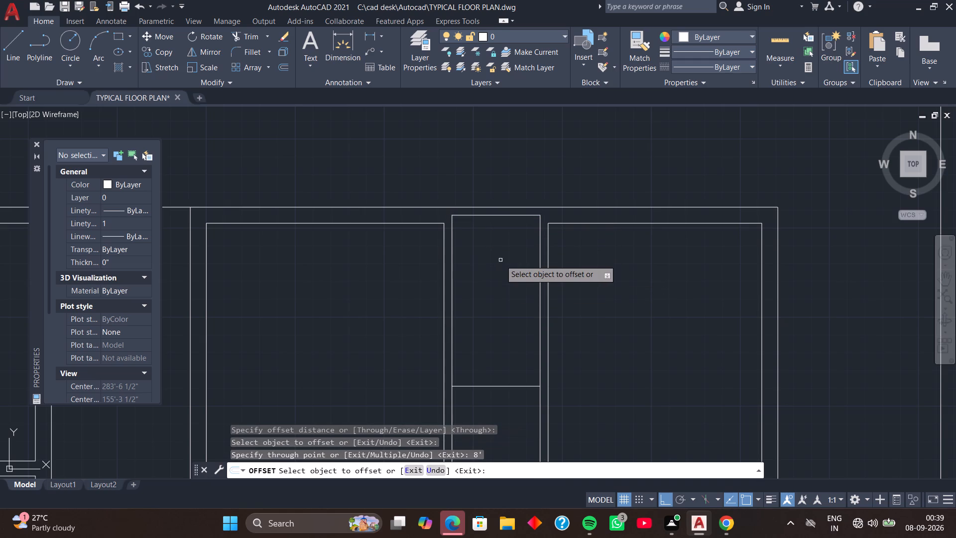
scroll(507, 289, down, 1)
middle_drag(506, 315, 522, 244)
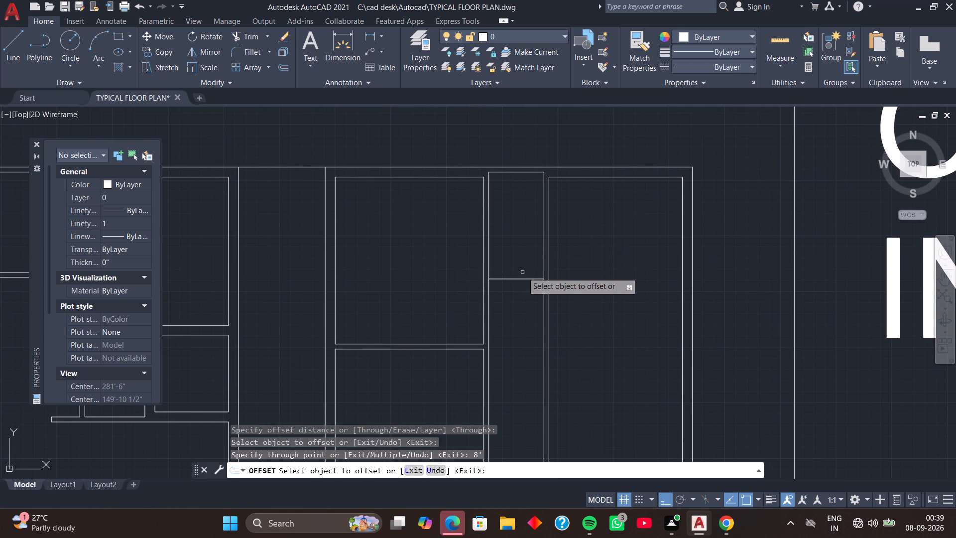
click(524, 278)
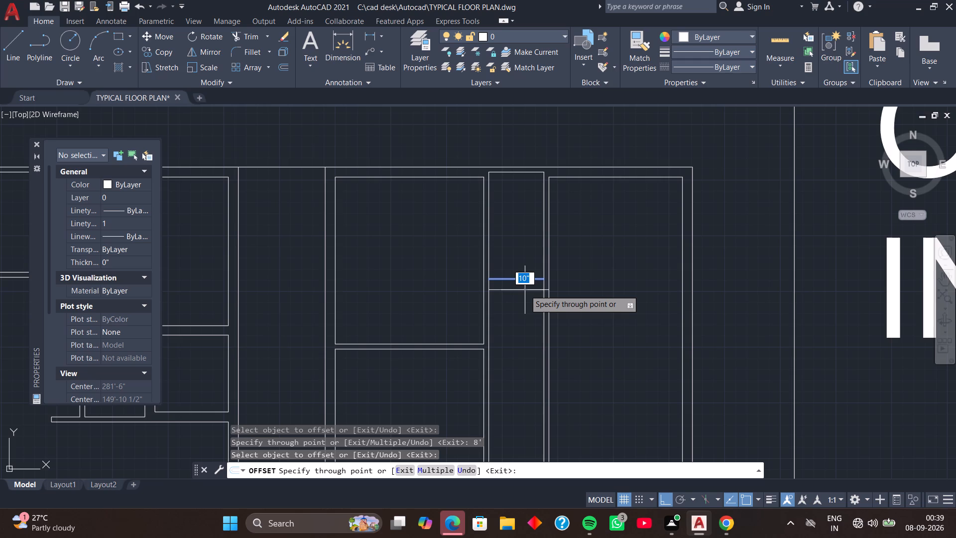
text(4.5)
key(Return)
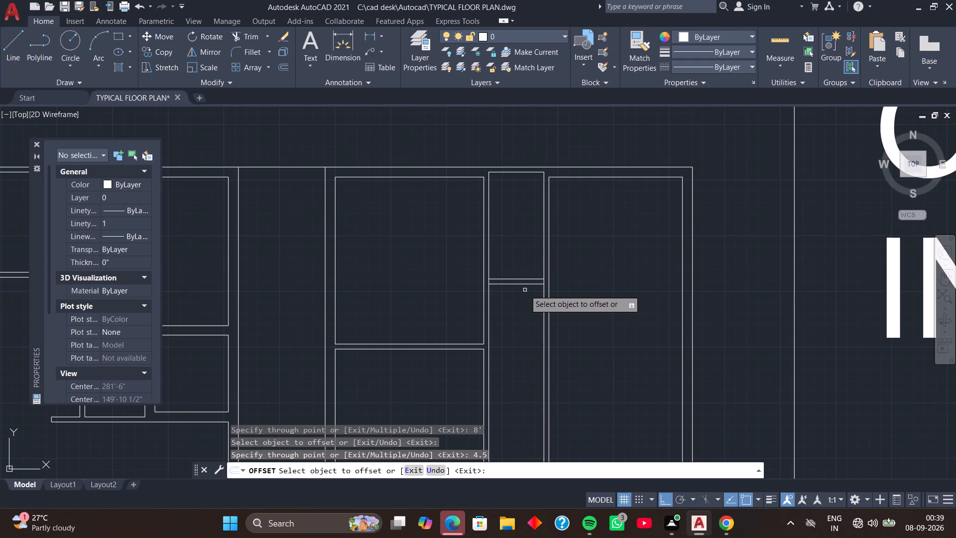
key(space)
Trim the vertical line pieces between the narrow room's new partition lines at both ends.
text(TR)
key(space)
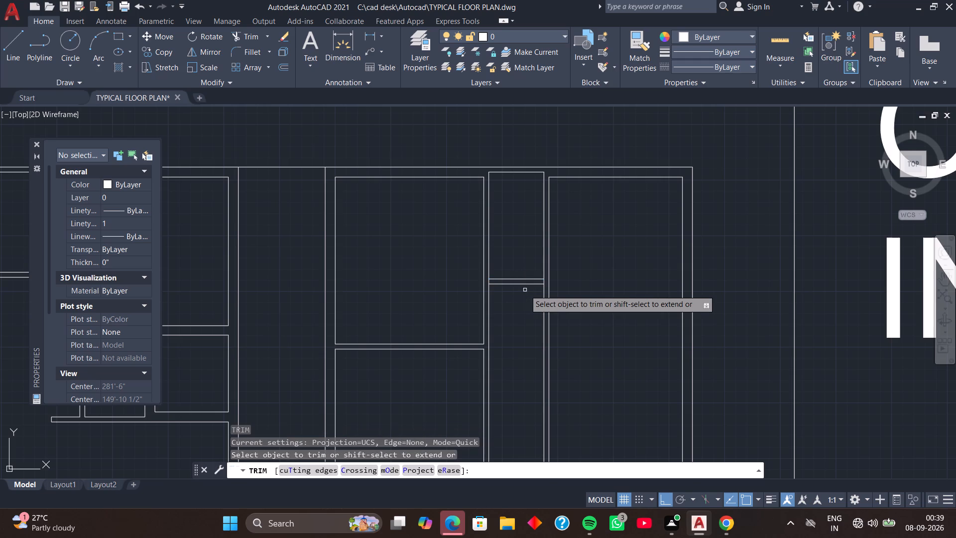
scroll(533, 282, up, 4)
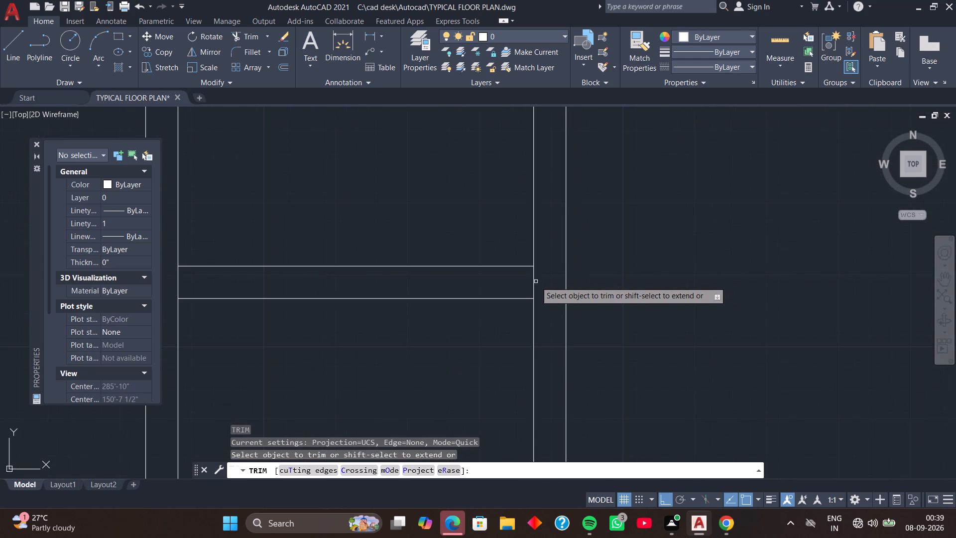
click(534, 281)
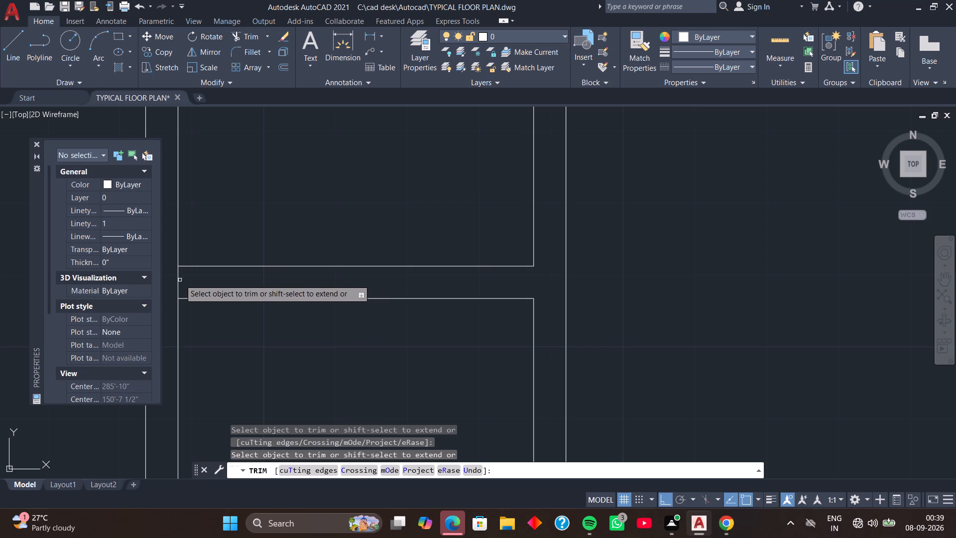
click(177, 279)
key(space)
Offset the far right room's top inner line downward by 12'6", and that copy by 4.5", to form a partition.
scroll(260, 300, down, 4)
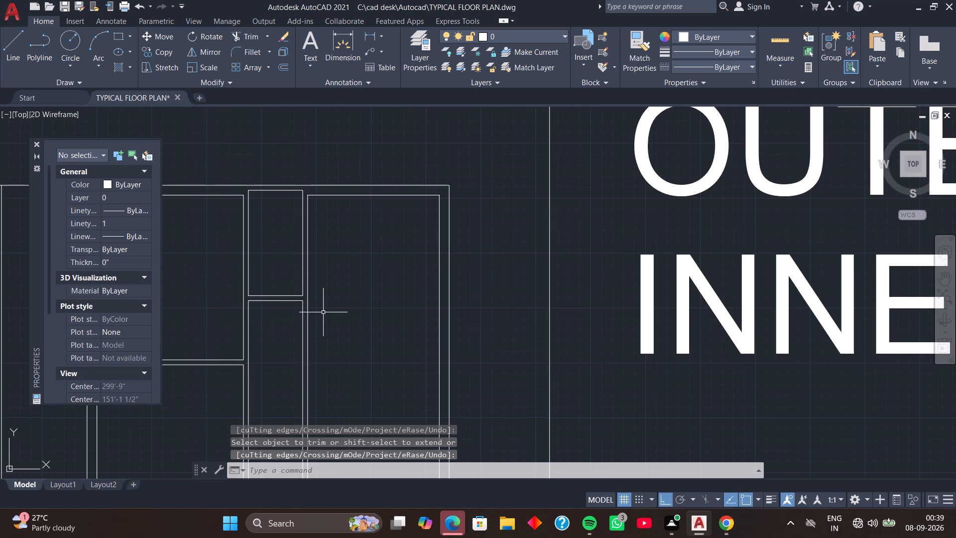
middle_drag(352, 305, 324, 315)
middle_drag(353, 293, 334, 316)
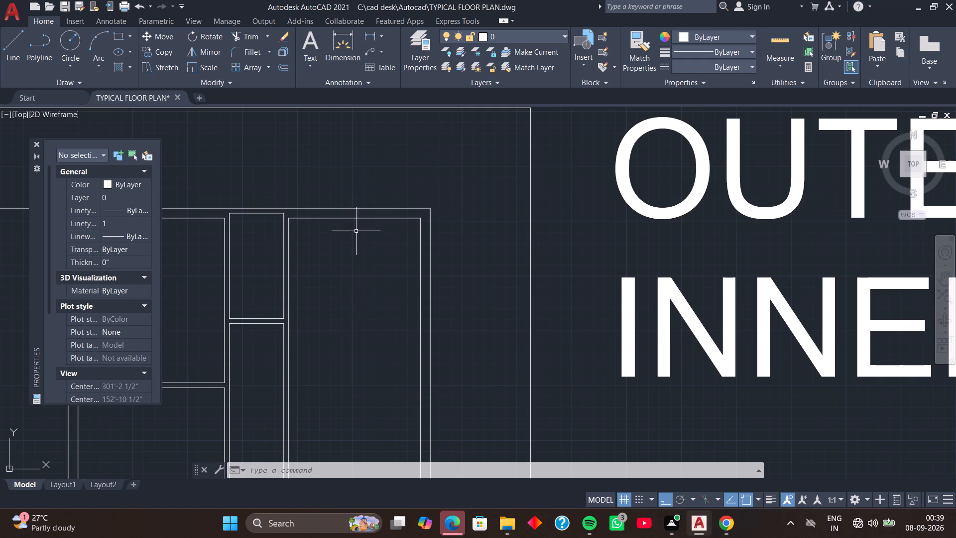
text(O)
key(space)
key(space)
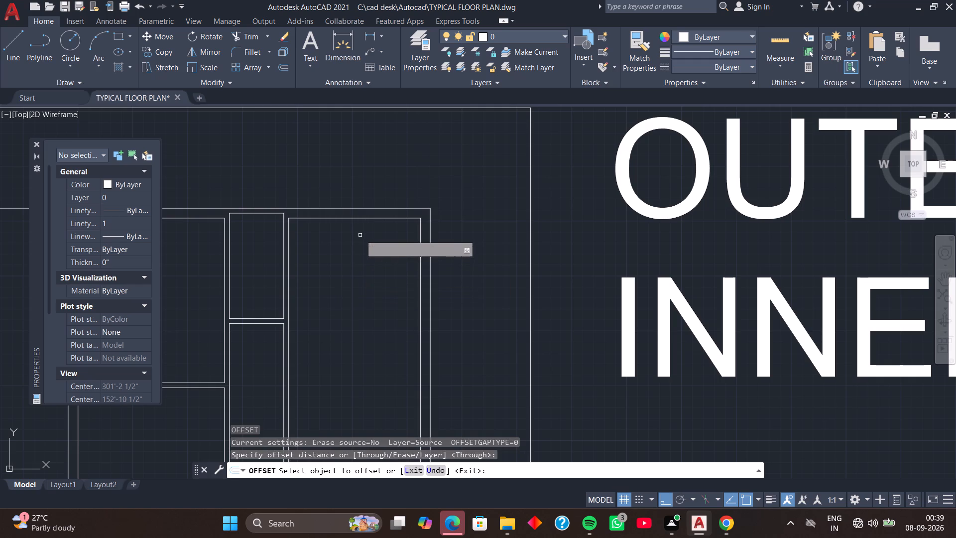
click(360, 219)
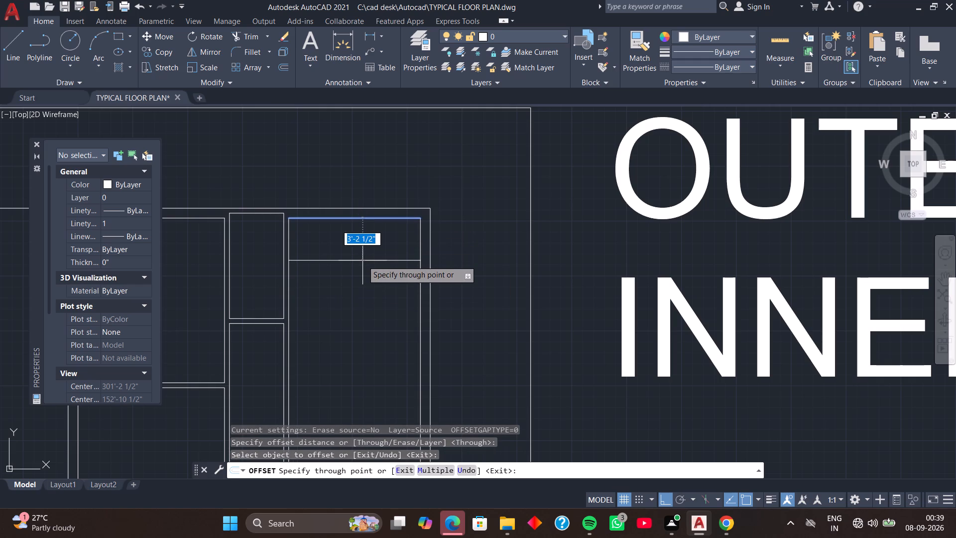
text(12'6)
key(Return)
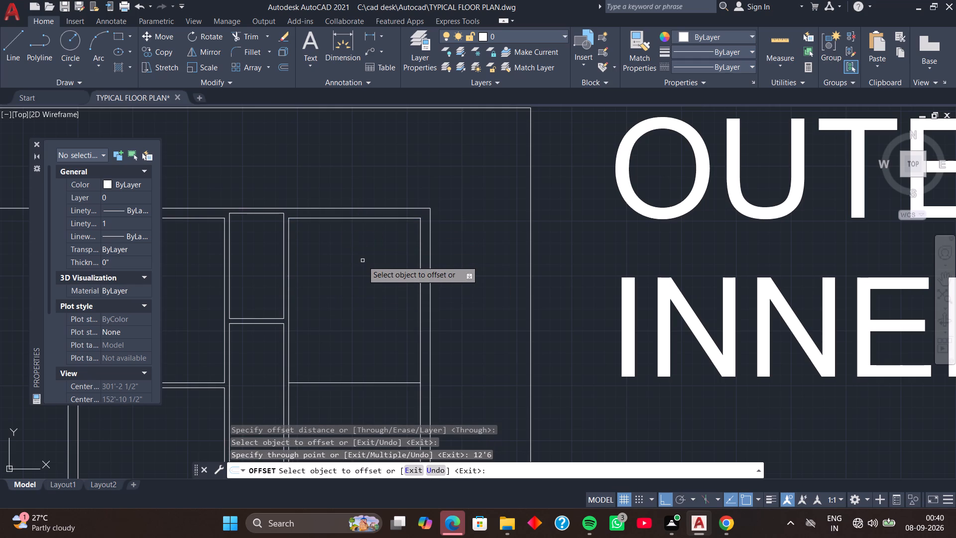
click(368, 384)
text(4.5)
key(Return)
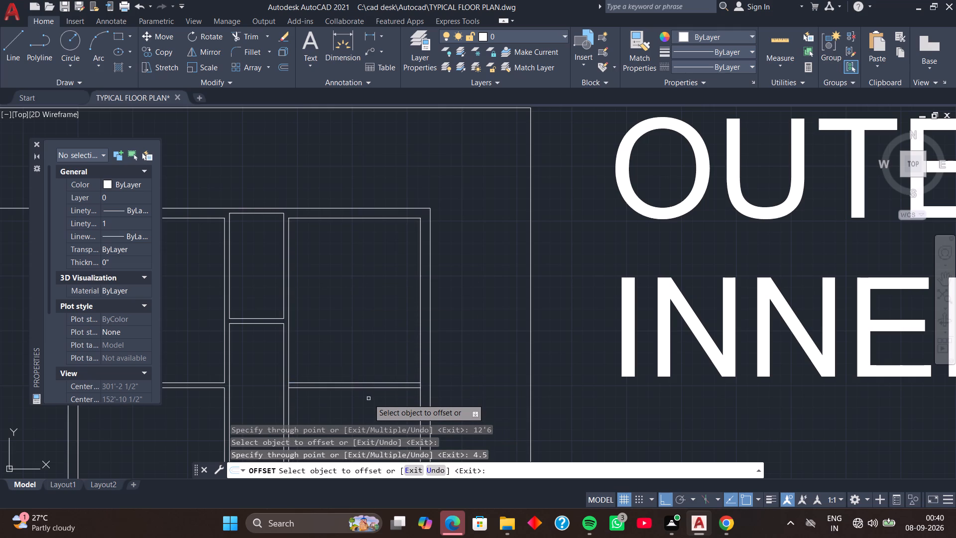
scroll(368, 399, down, 1)
middle_drag(369, 400, 373, 365)
middle_drag(372, 368, 403, 345)
scroll(388, 347, up, 2)
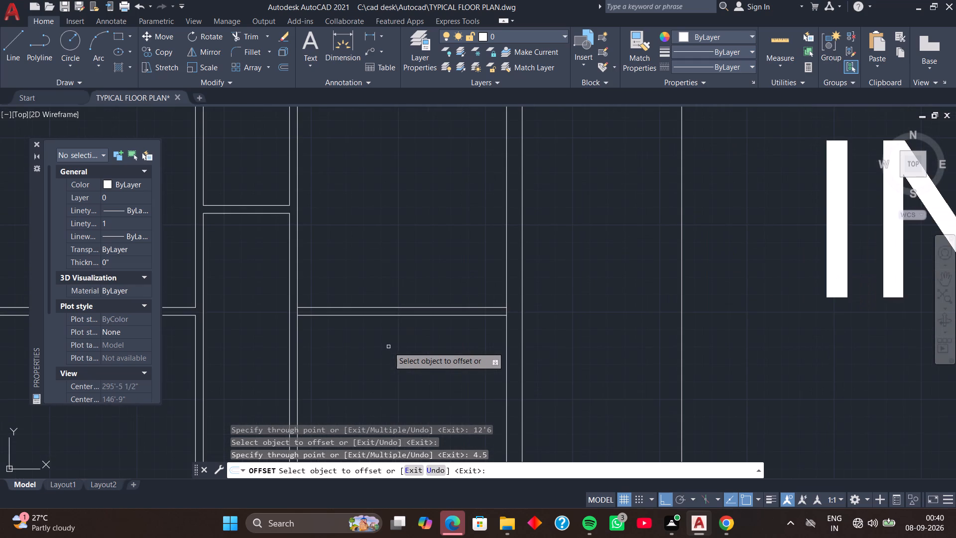
key(space)
Extend the lower line of the far right room's new partition to the narrow room's right-hand wall line.
text(EX)
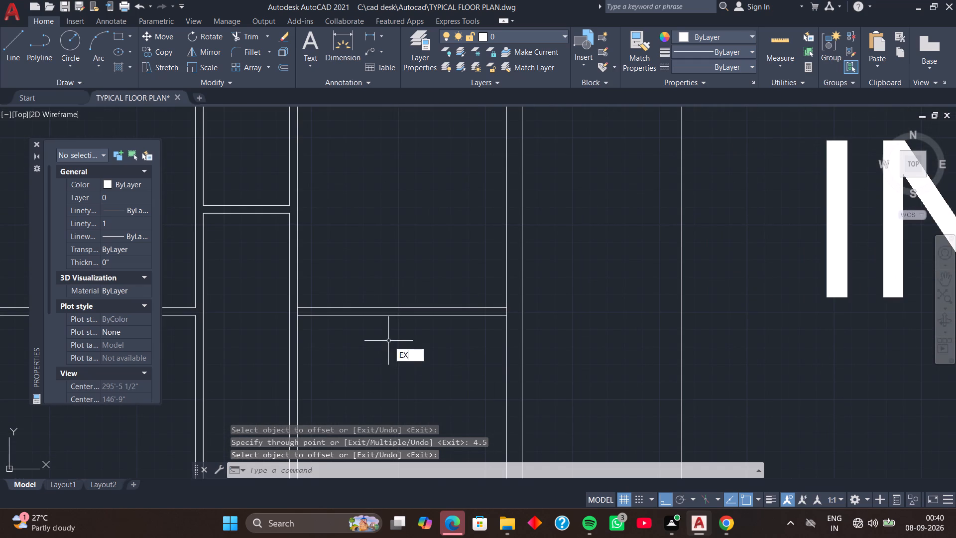
key(space)
click(353, 316)
key(space)
Trim away both vertical lines between the narrow room and the far right room below the extended partition line.
text(TR)
key(space)
drag(352, 331, 259, 357)
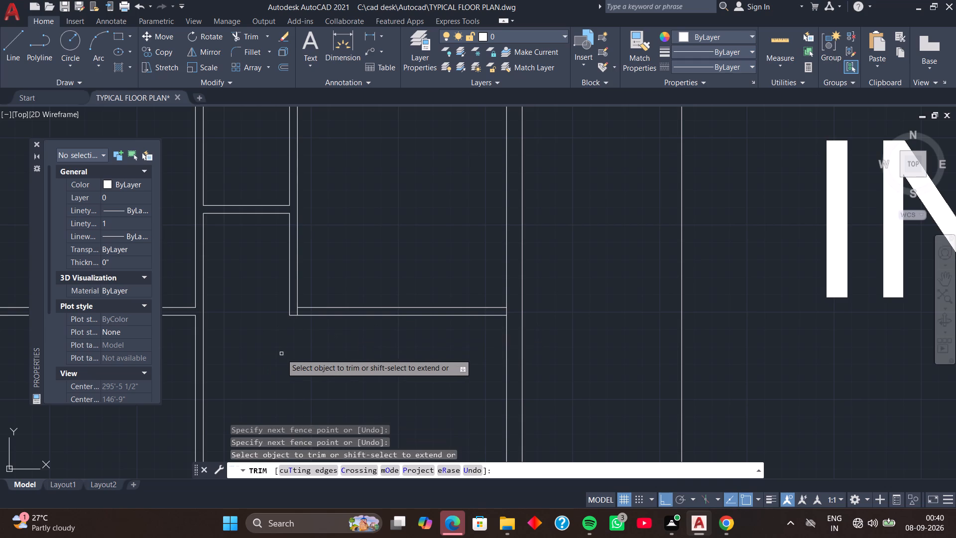
scroll(281, 357, down, 1)
middle_drag(283, 360, 348, 293)
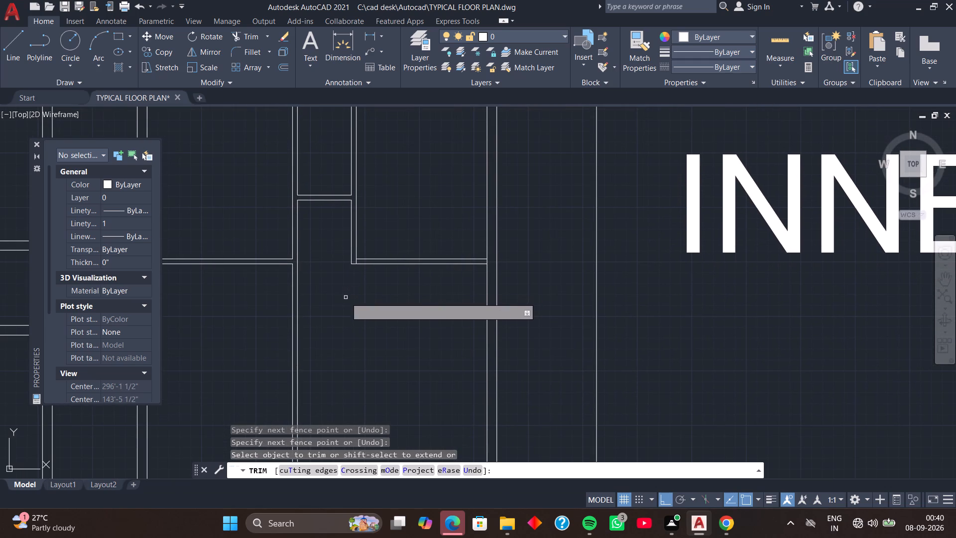
middle_drag(325, 290, 362, 298)
middle_drag(353, 299, 365, 314)
scroll(352, 309, up, 1)
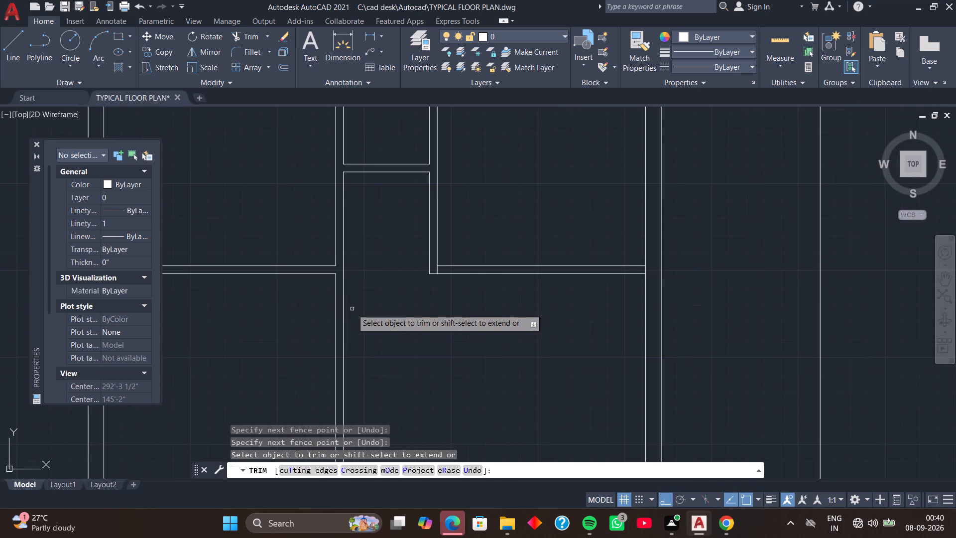
scroll(356, 302, up, 1)
key(space)
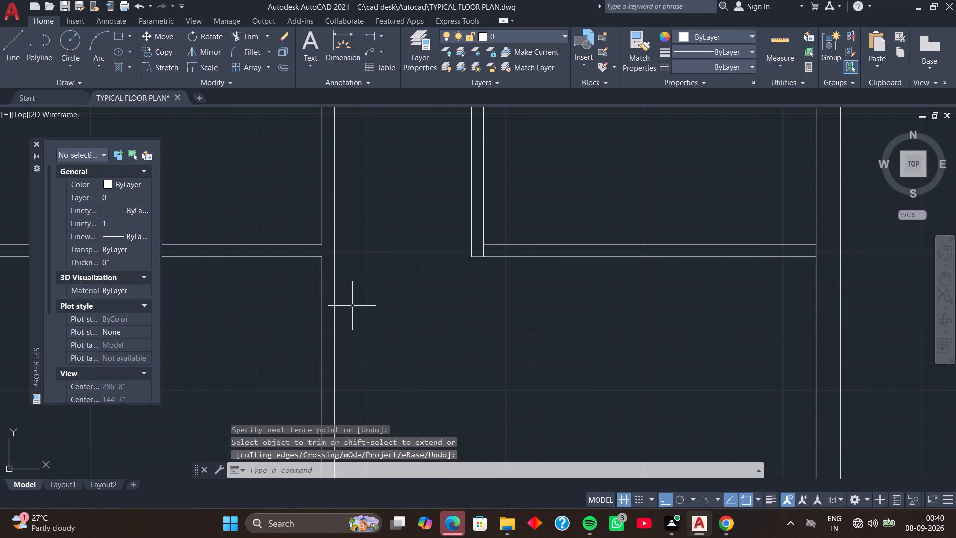
Draw a short line across the narrow room's left partition, level with the lower line of the adjoining left room's horizontal partition.
text(L)
key(space)
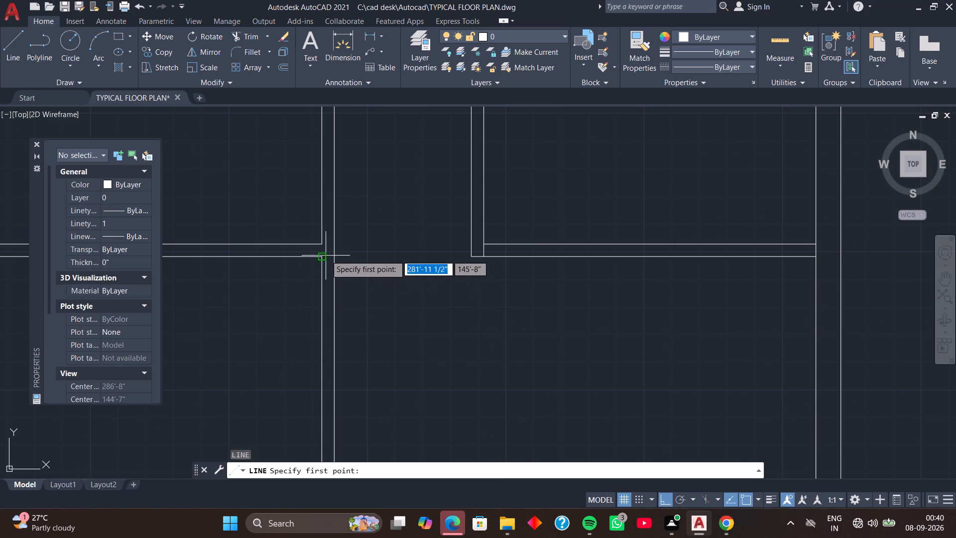
click(318, 256)
click(329, 257)
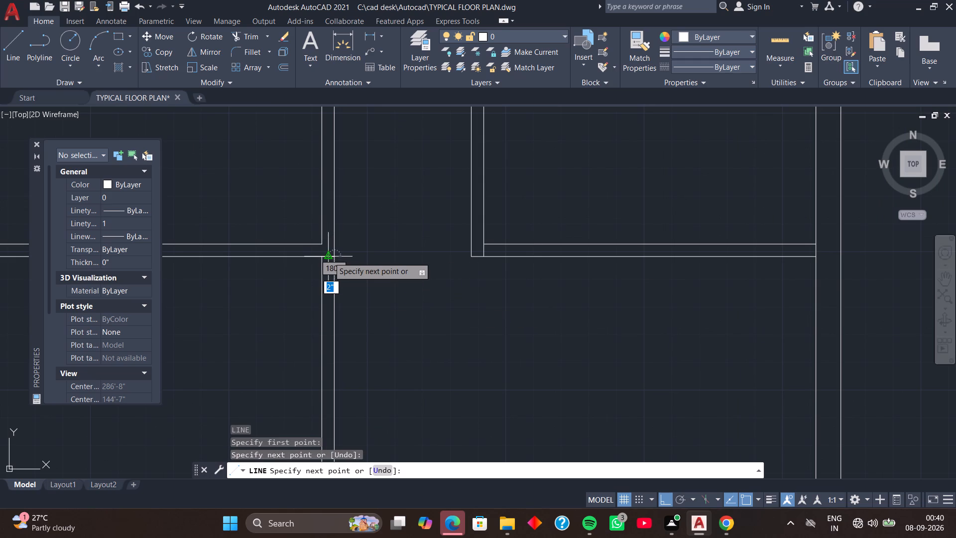
key(space)
Move the new short cross line straight down by 1'6" along the partition.
scroll(325, 261, up, 3)
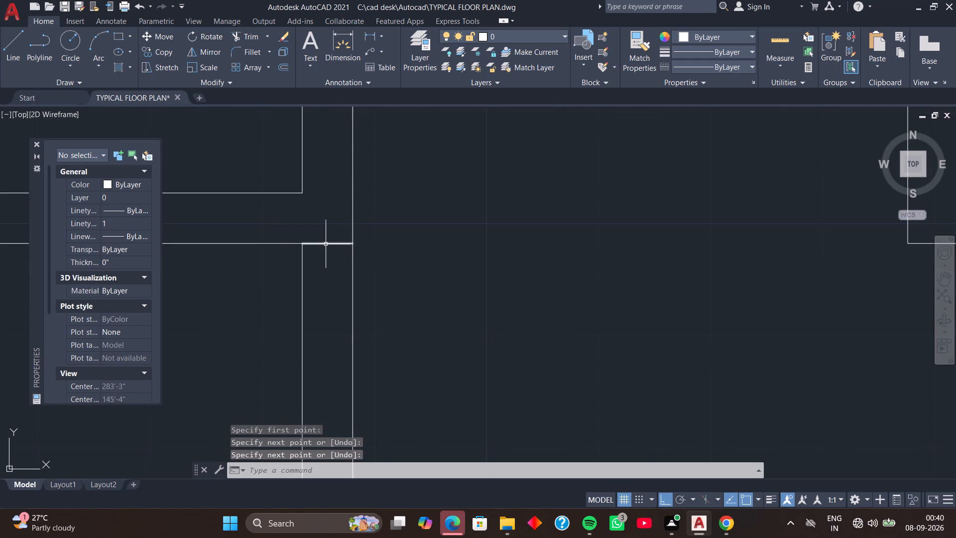
click(326, 244)
key(m)
key(space)
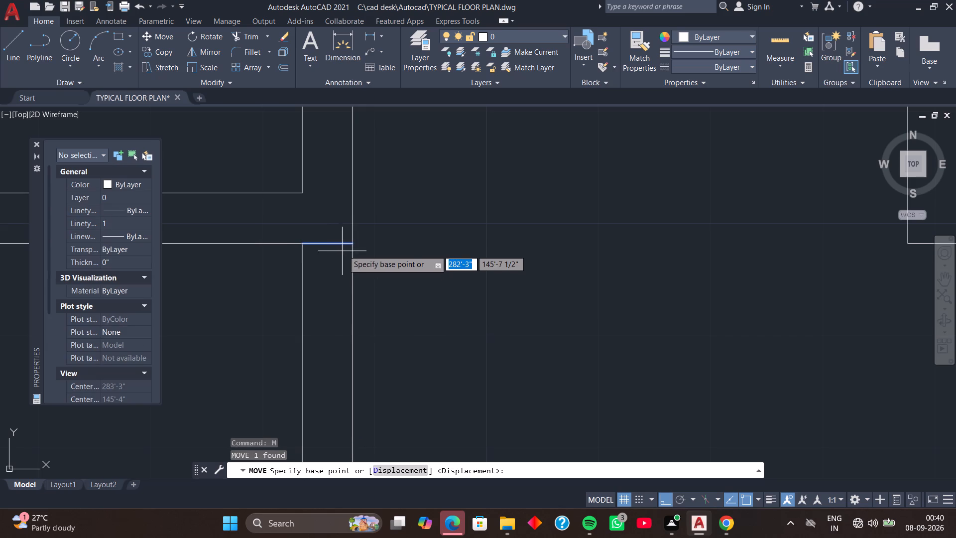
click(350, 245)
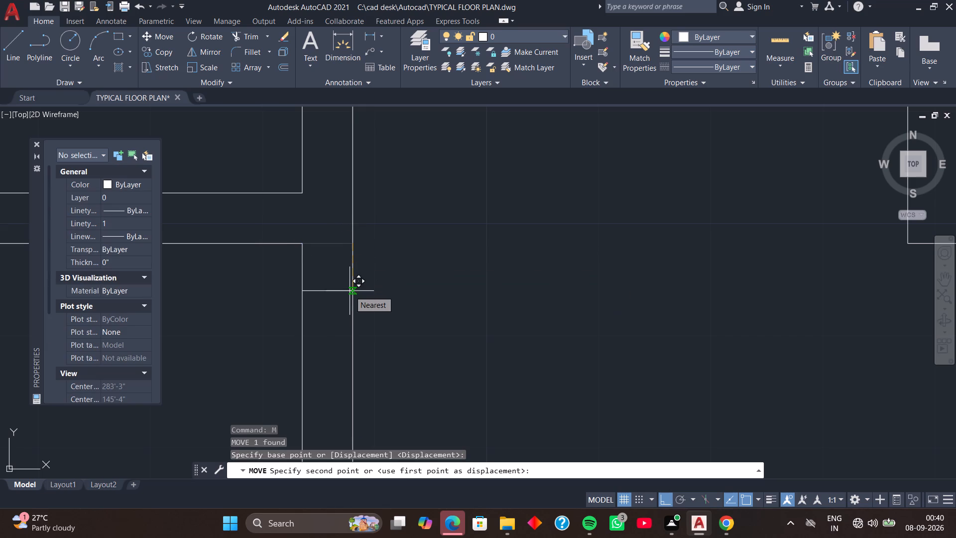
text(1'6)
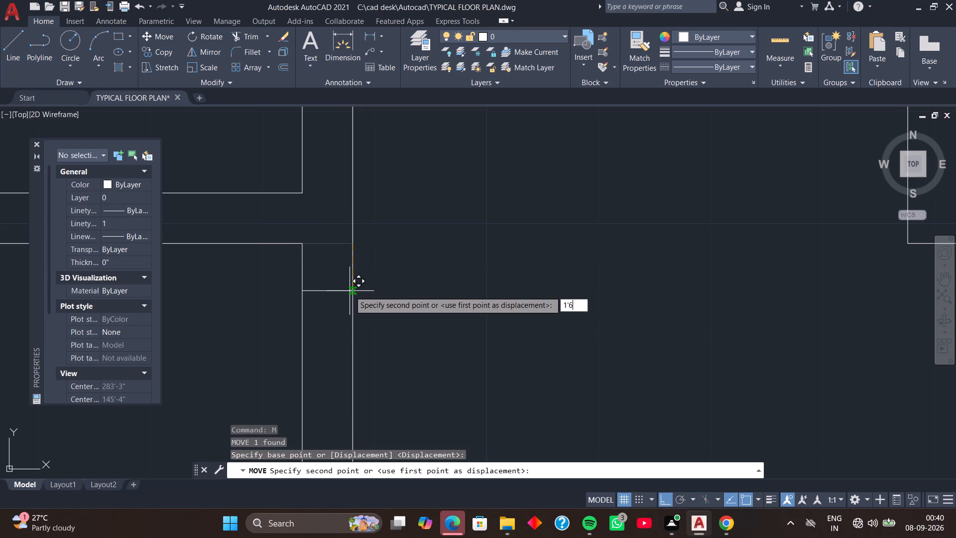
key(Return)
Trim away both vertical partition lines below the moved short line, leaving a closed wall stub.
scroll(354, 300, down, 3)
middle_drag(361, 301, 378, 223)
key(t)
key(r)
key(space)
drag(399, 269, 312, 309)
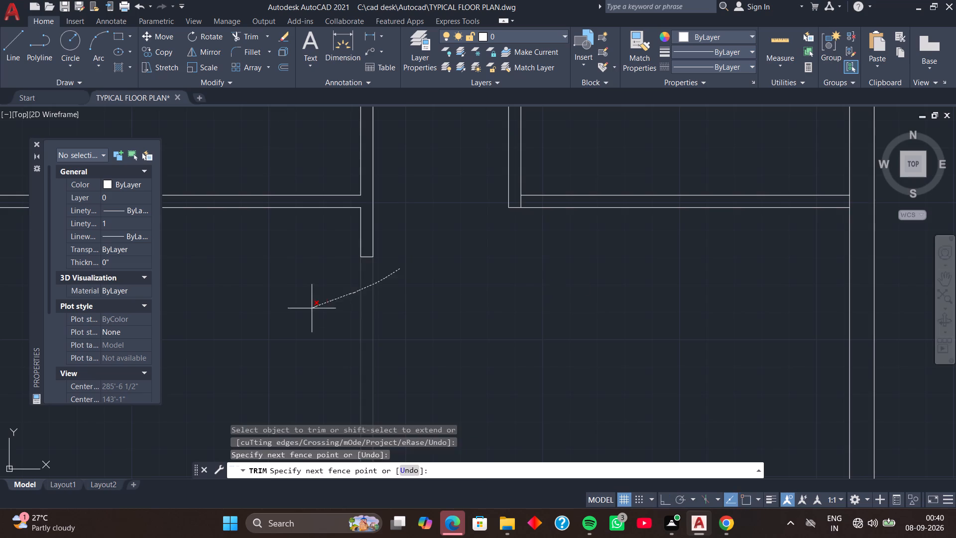
drag(312, 309, 311, 309)
scroll(361, 298, down, 3)
middle_drag(363, 317, 389, 246)
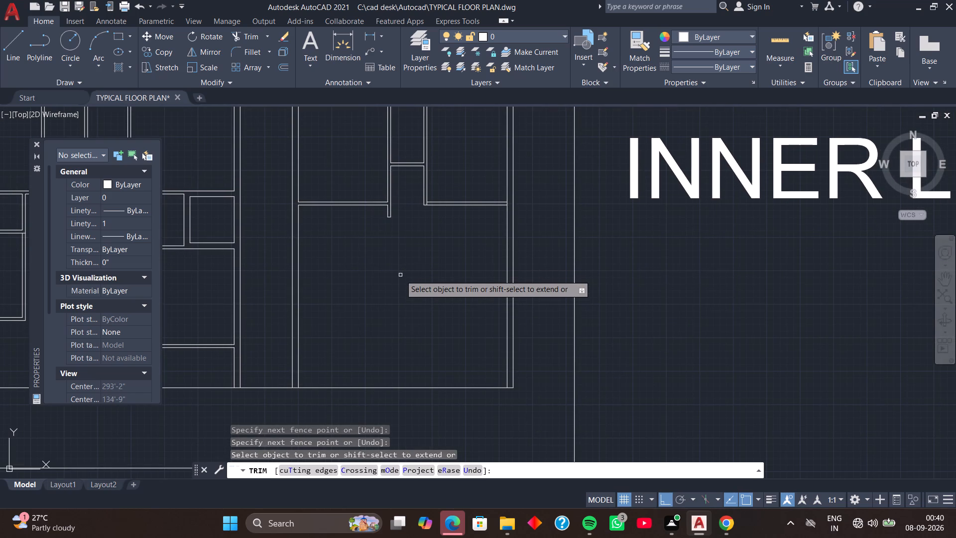
middle_drag(386, 280, 406, 275)
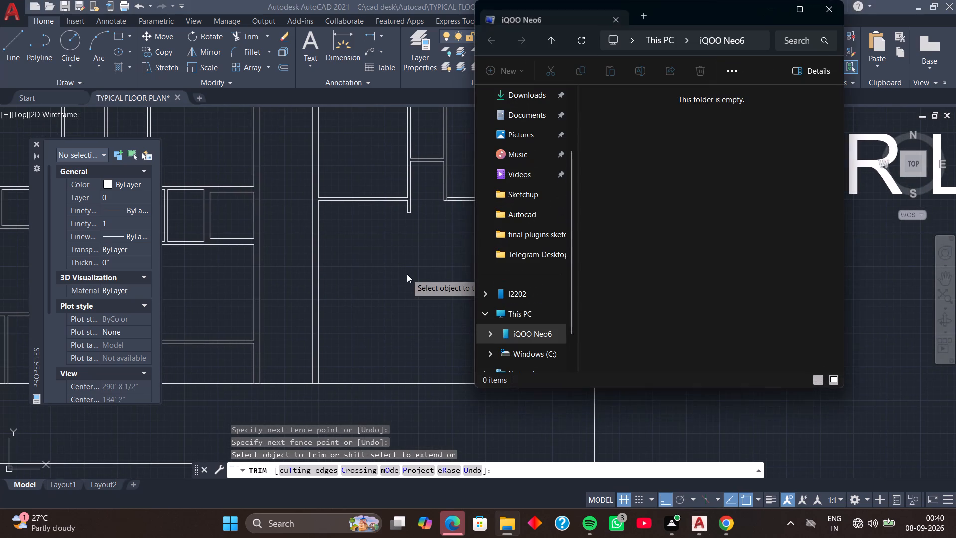
Close the empty iQOO Neo6 folder window covering the drawing.
click(829, 6)
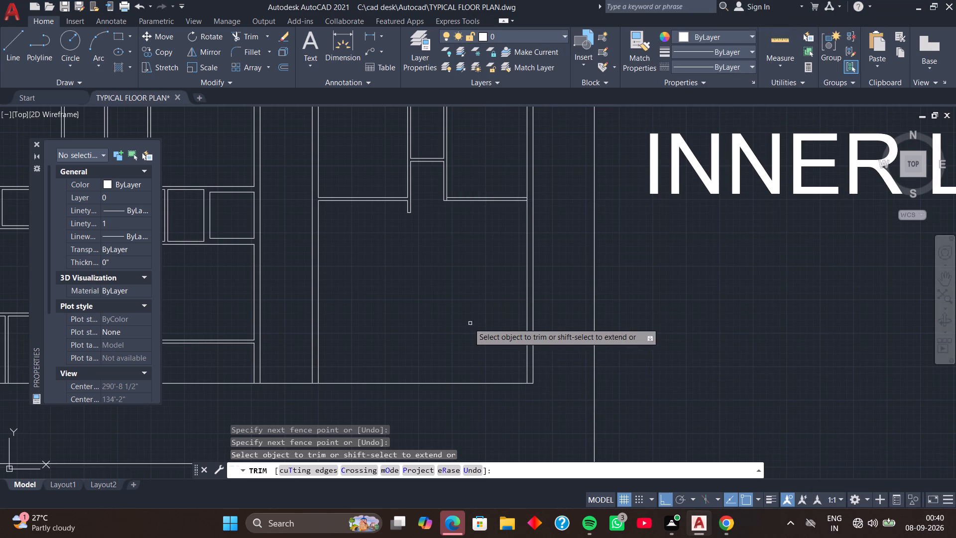
Offset the inner line of the right-hand unit's left wall rightward by 4'10", and that copy by 4.5", to form a vertical partition.
middle_drag(456, 325, 488, 297)
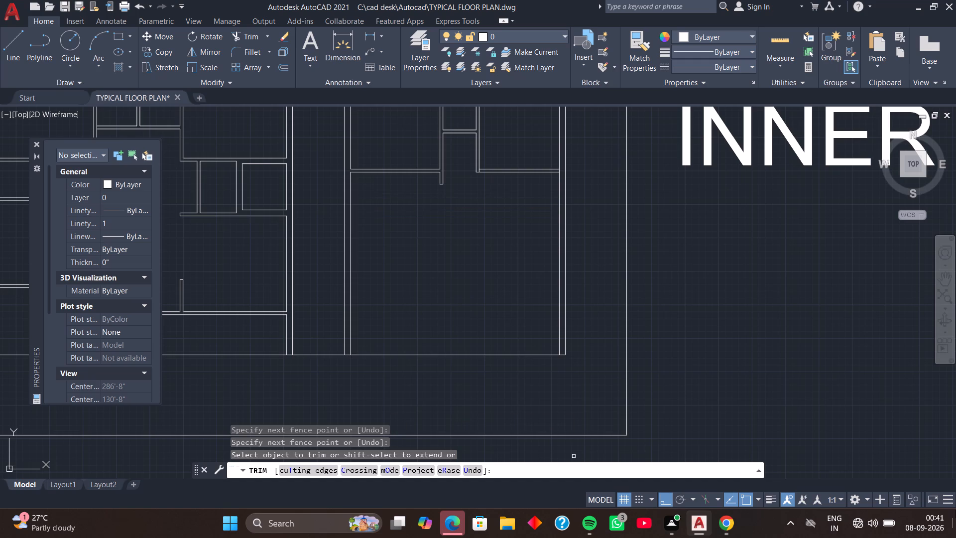
middle_drag(398, 269, 461, 301)
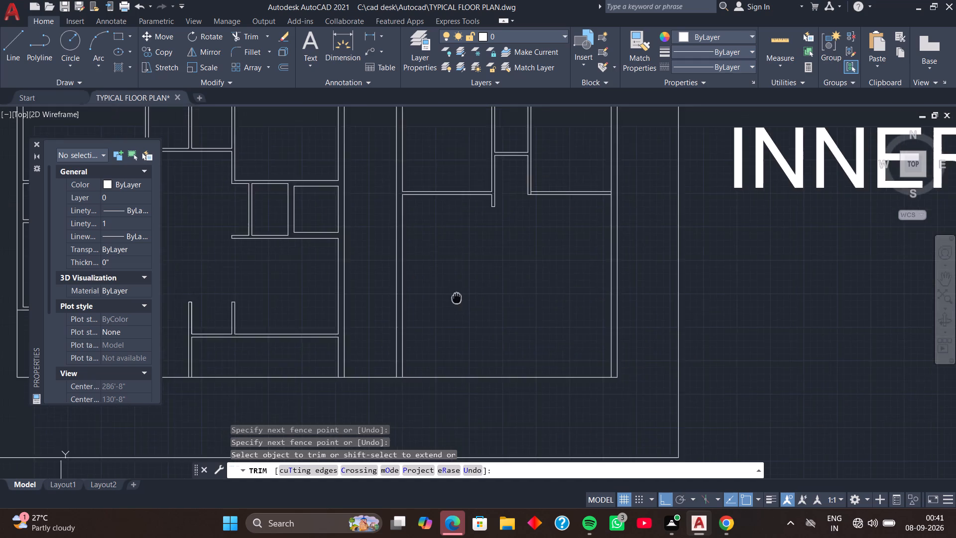
middle_drag(461, 301, 475, 315)
key(Escape)
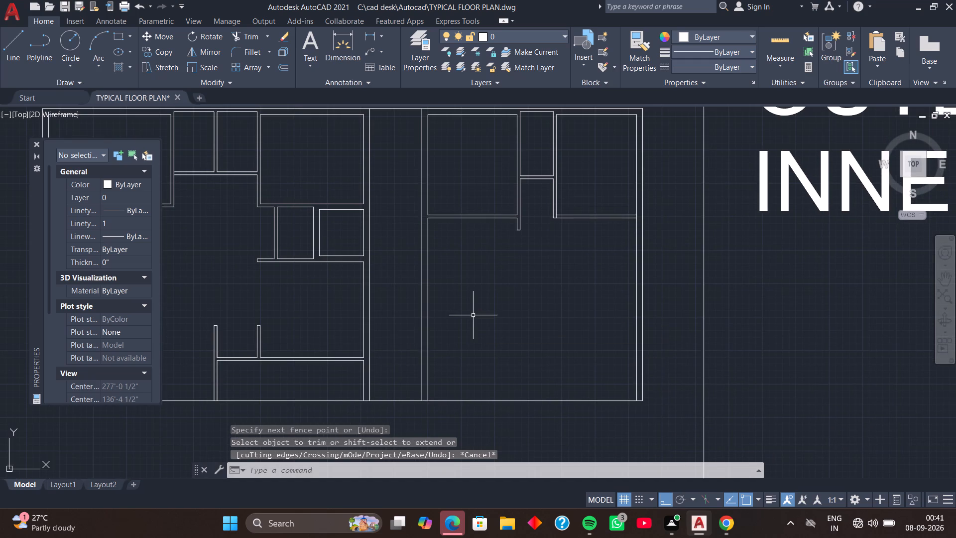
text(O)
key(space)
key(space)
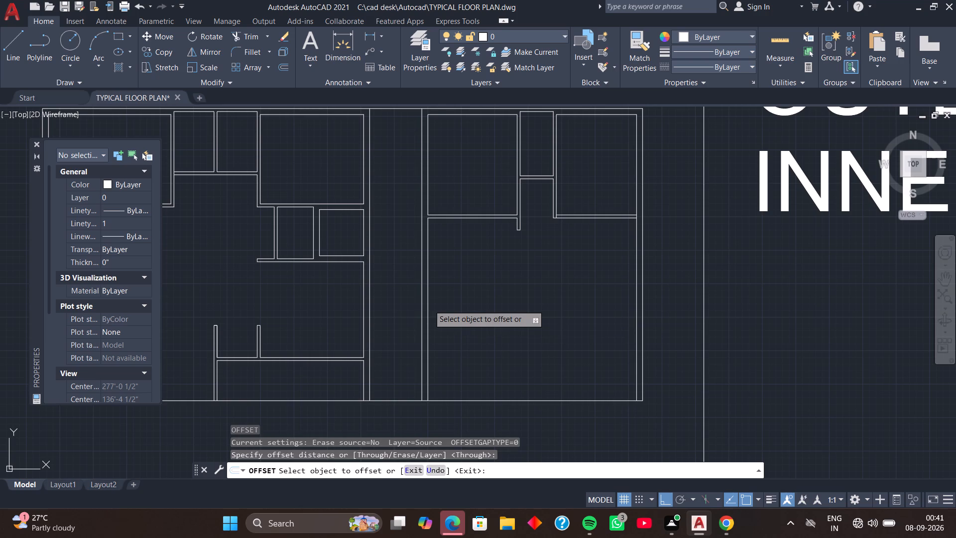
click(427, 301)
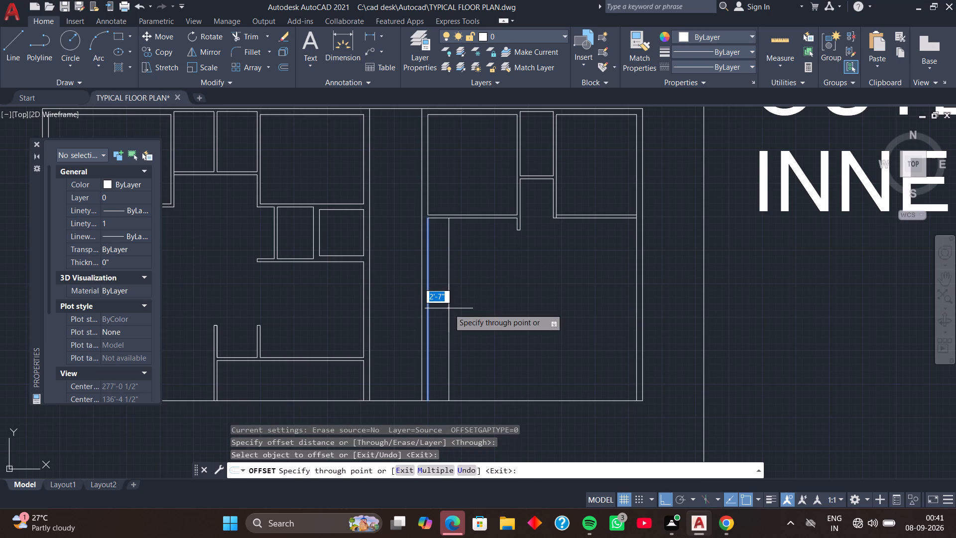
text(4'10)
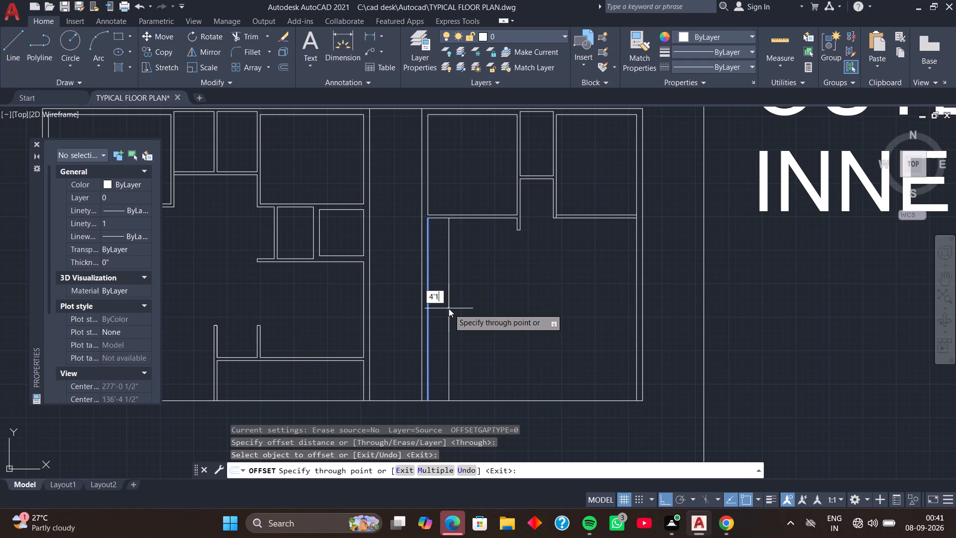
key(Return)
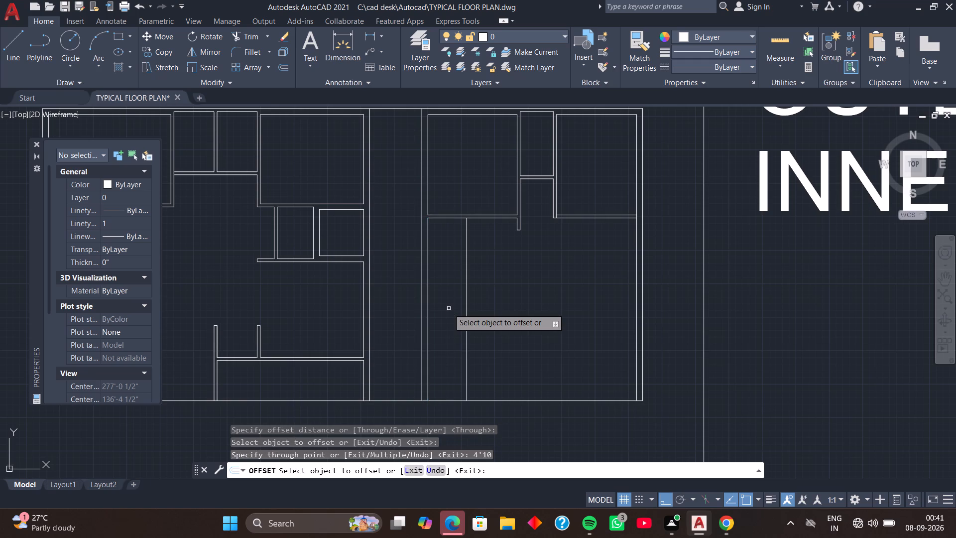
click(466, 311)
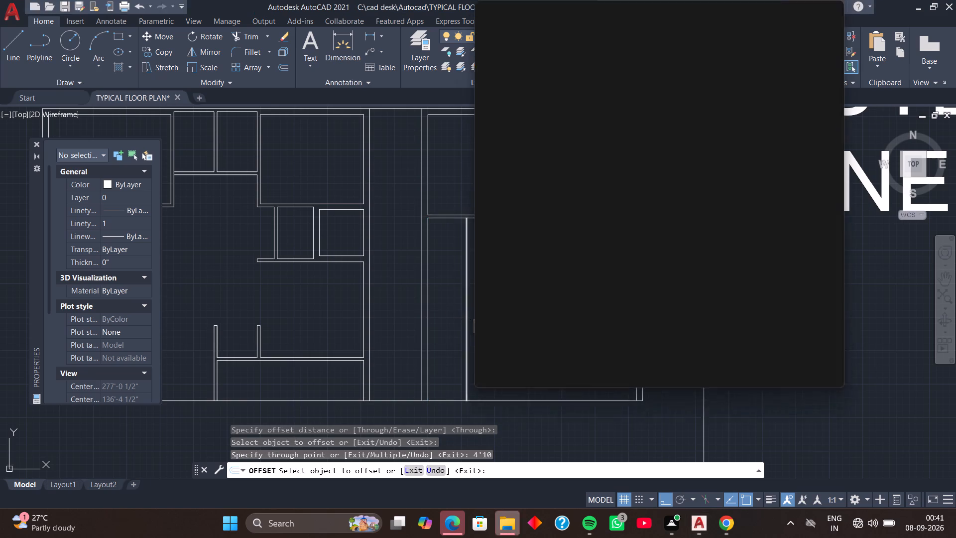
click(466, 310)
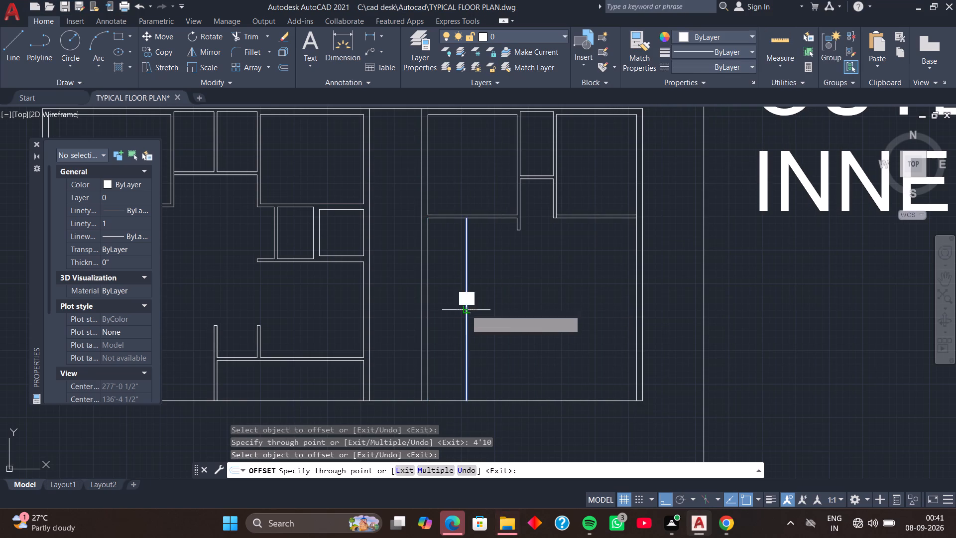
text(4.5)
key(Return)
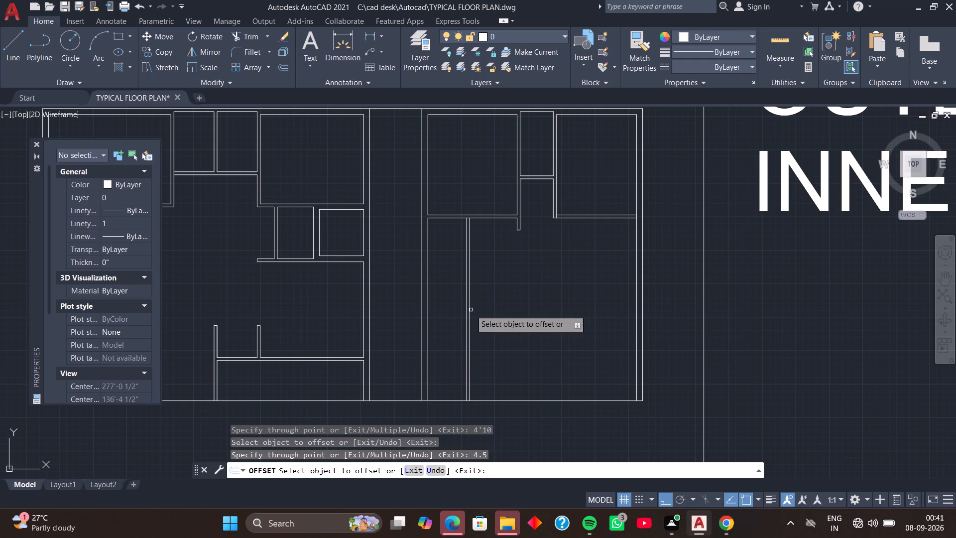
Trim the piece of the horizontal partition's lower line between the two new vertical partition lines.
scroll(464, 226, up, 2)
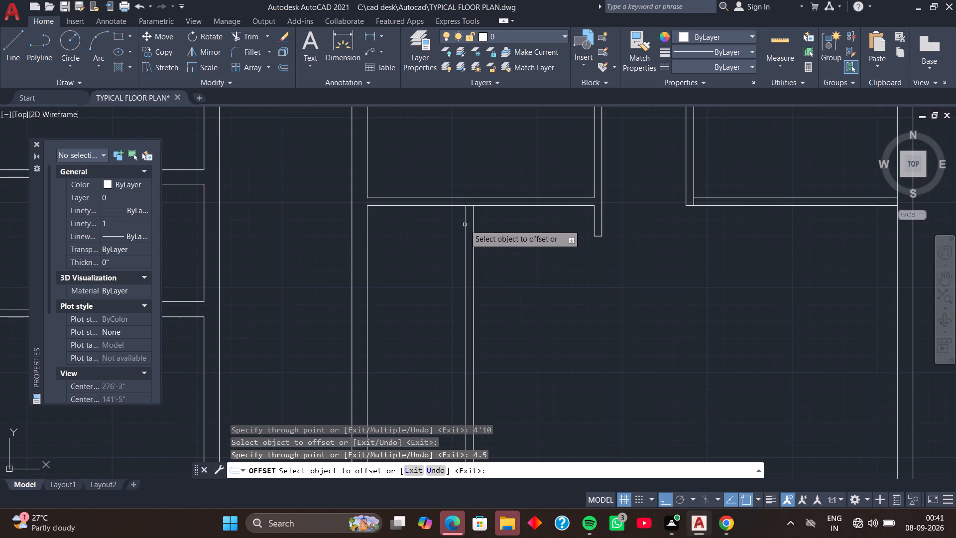
middle_drag(456, 221, 425, 288)
scroll(425, 288, up, 1)
middle_drag(425, 293, 414, 308)
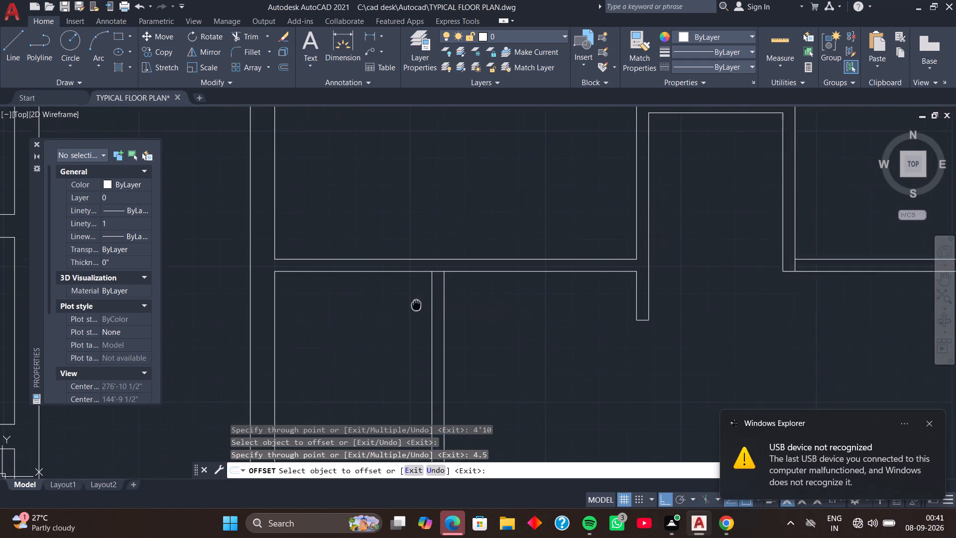
middle_drag(414, 308, 411, 314)
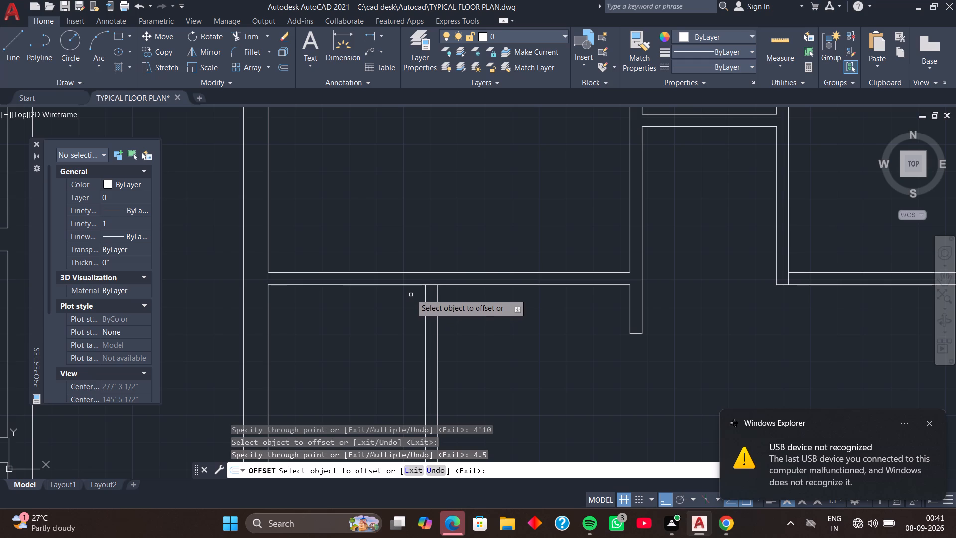
key(Escape)
key(t)
key(r)
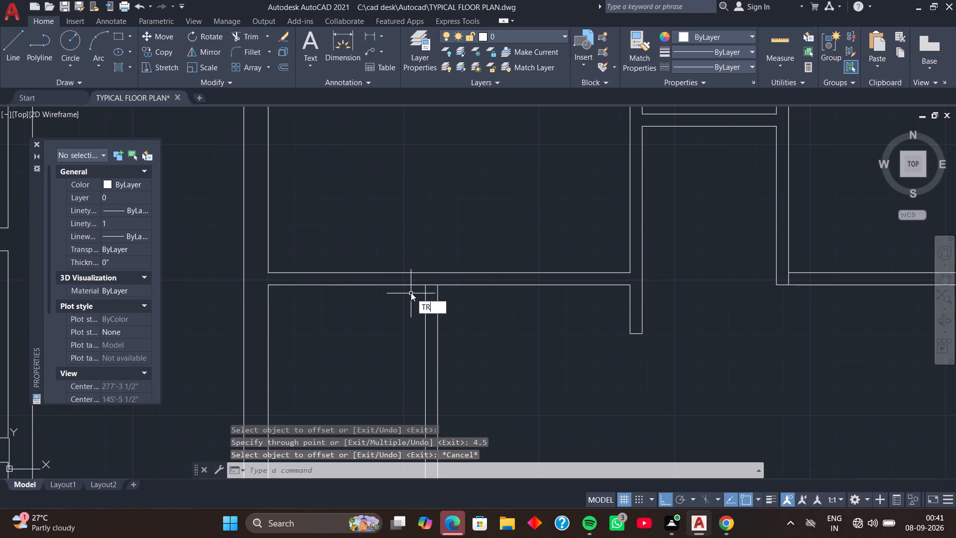
key(space)
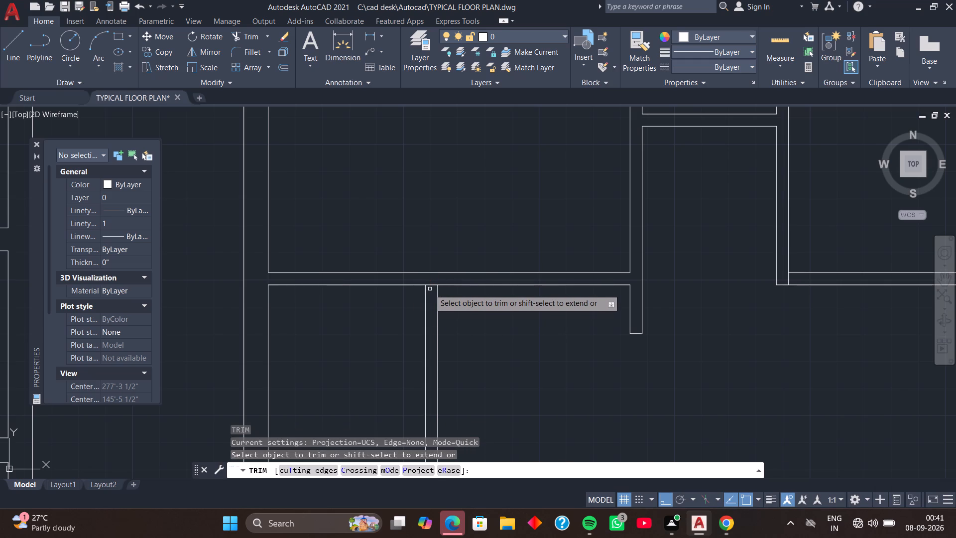
click(431, 284)
scroll(431, 284, down, 3)
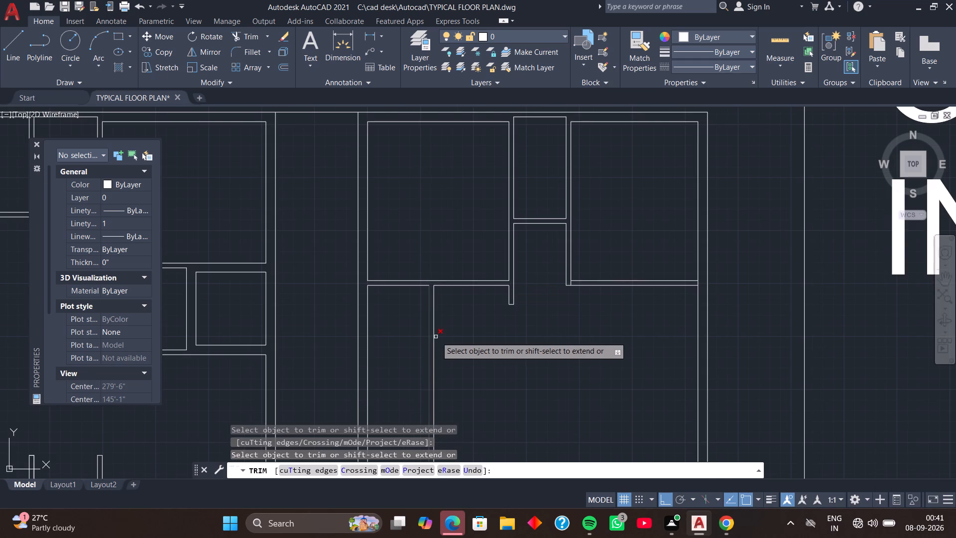
key(space)
Offset the top line of the new 4'10" wide room downward by 8', and that copy by 4.5", to form a partition.
scroll(404, 300, up, 2)
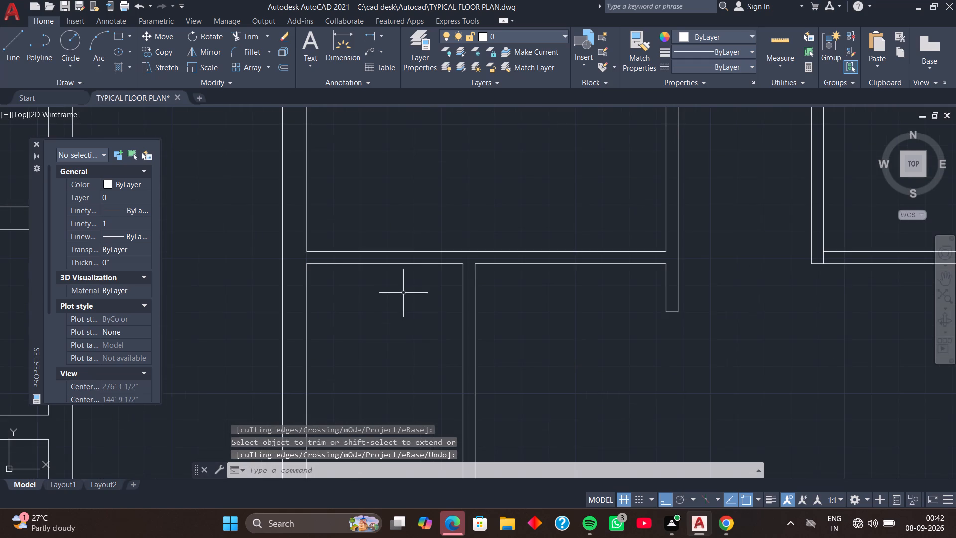
middle_drag(402, 291, 401, 326)
key(o)
key(space)
key(space)
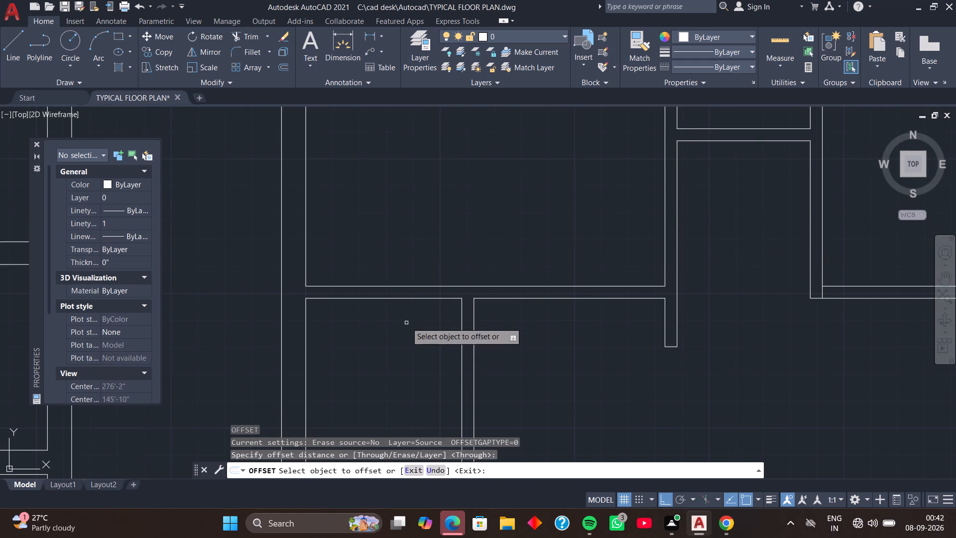
click(411, 299)
scroll(409, 324, down, 2)
middle_drag(406, 344, 411, 319)
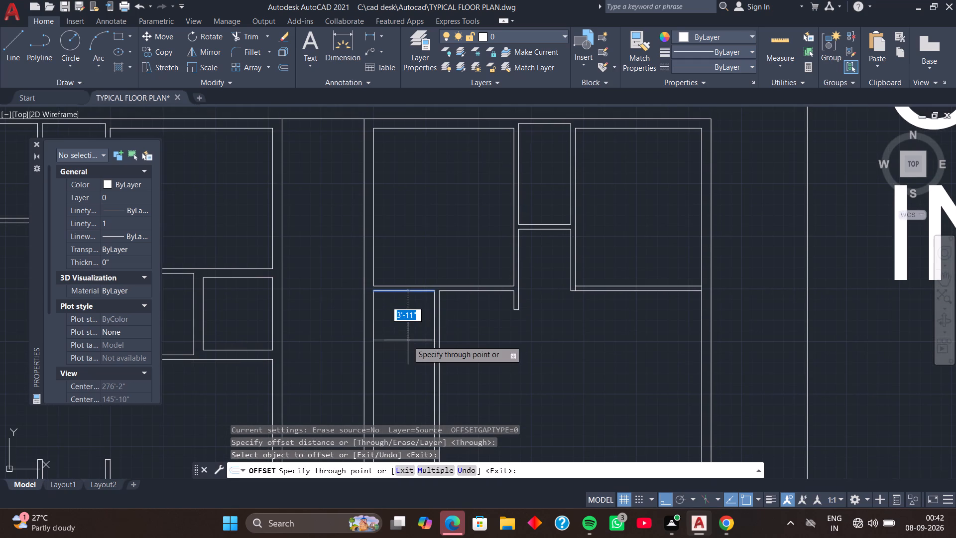
text(8')
key(Return)
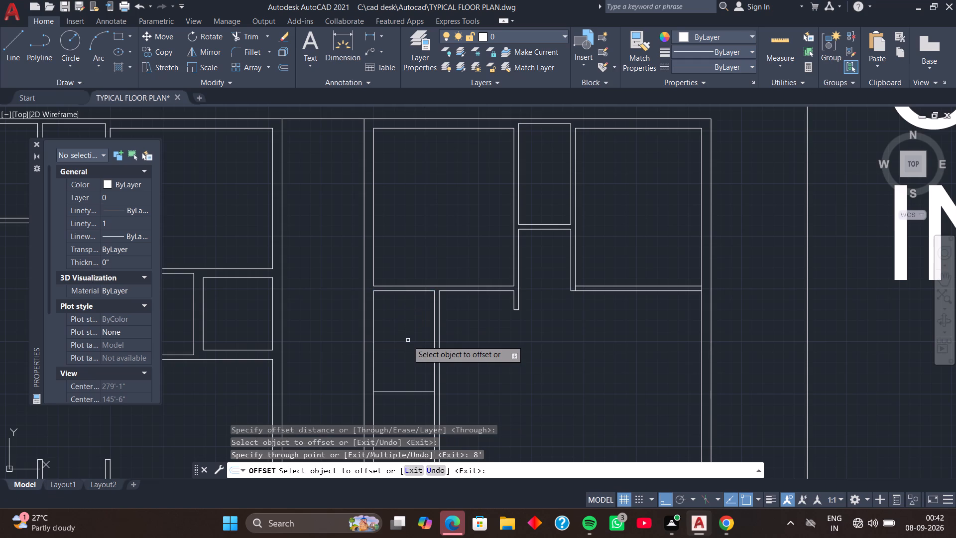
middle_drag(409, 367, 430, 247)
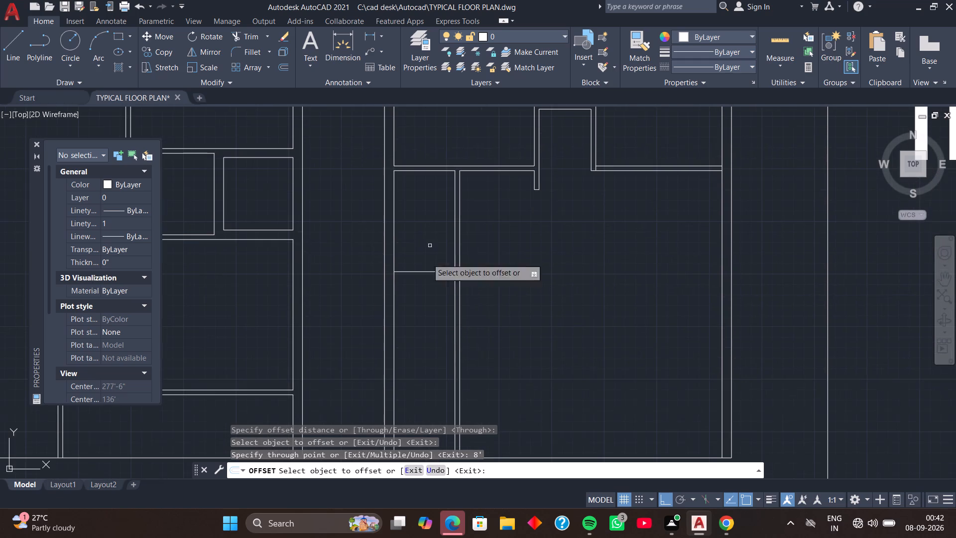
click(426, 271)
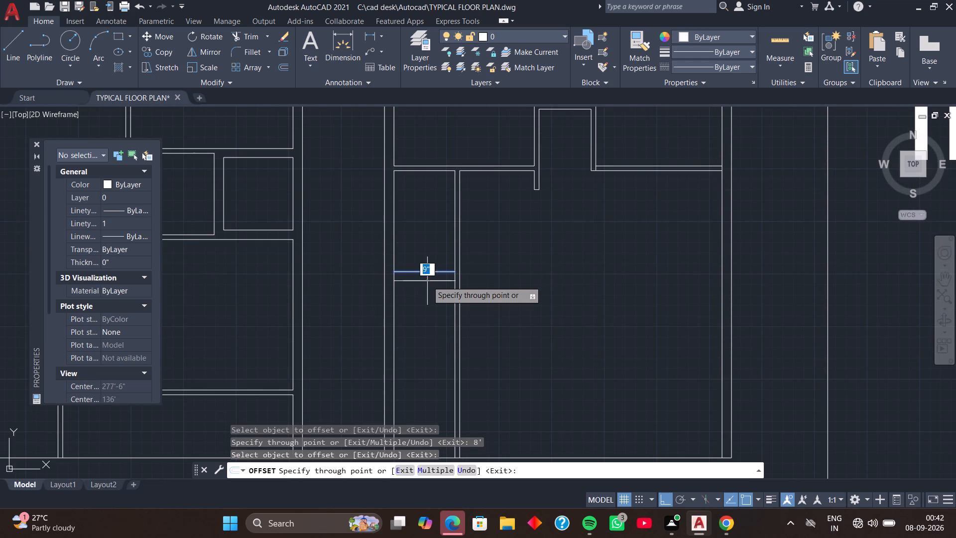
text(4.5)
key(Return)
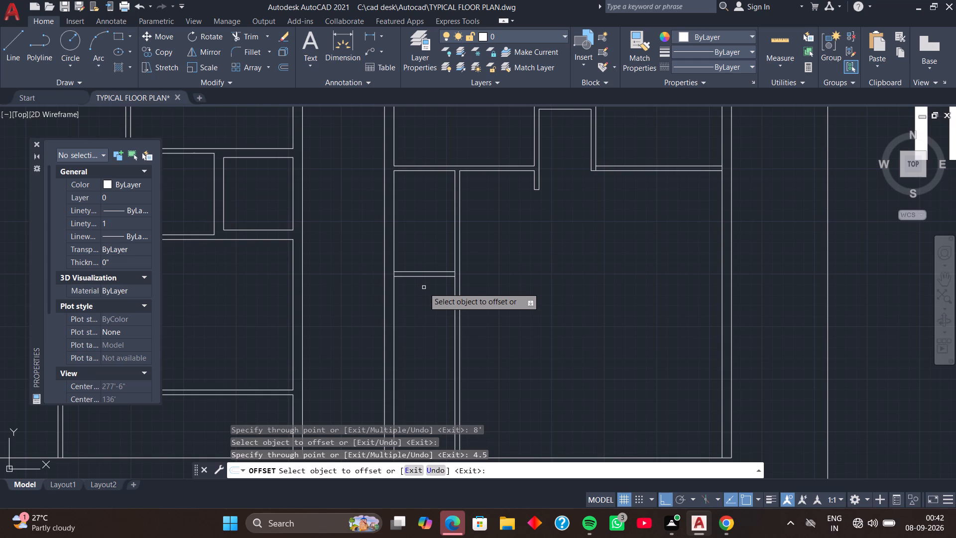
Extend the lower line of the new horizontal partition to the outer right line of the vertical partition.
scroll(424, 287, up, 2)
middle_drag(426, 287, 423, 314)
middle_drag(423, 314, 421, 323)
key(space)
key(e)
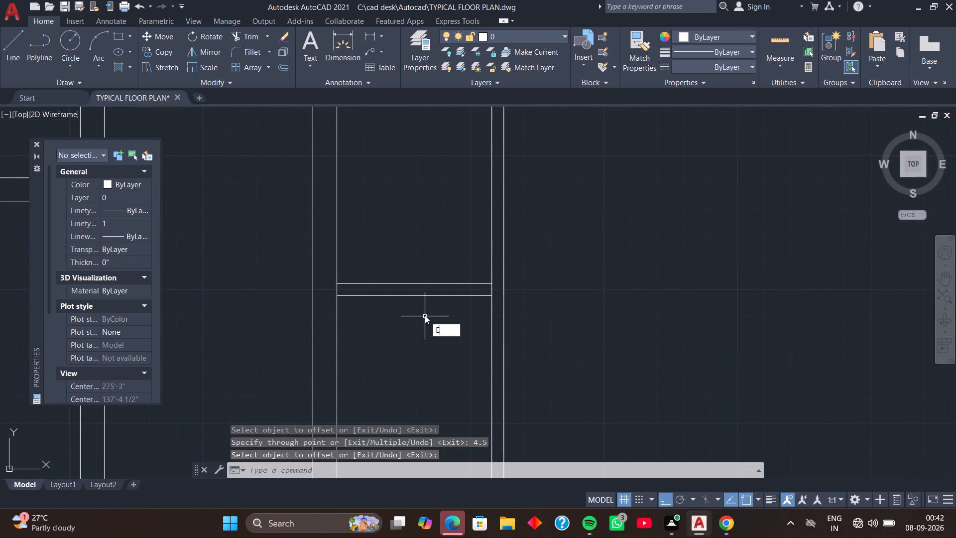
text(X)
key(space)
click(437, 295)
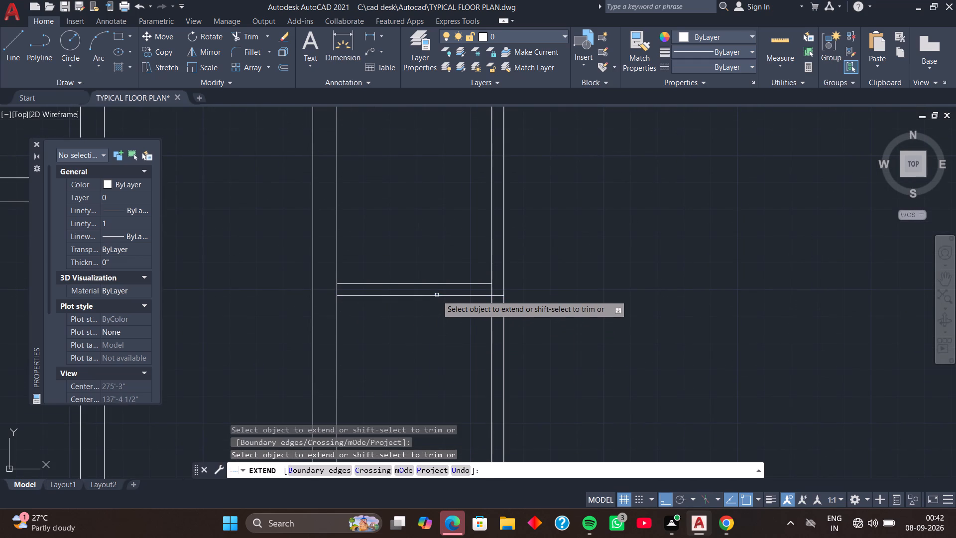
Trim the vertical partition lines below the new horizontal partition and the leftover segments at its junctions with the vertical partition and left wall.
key(space)
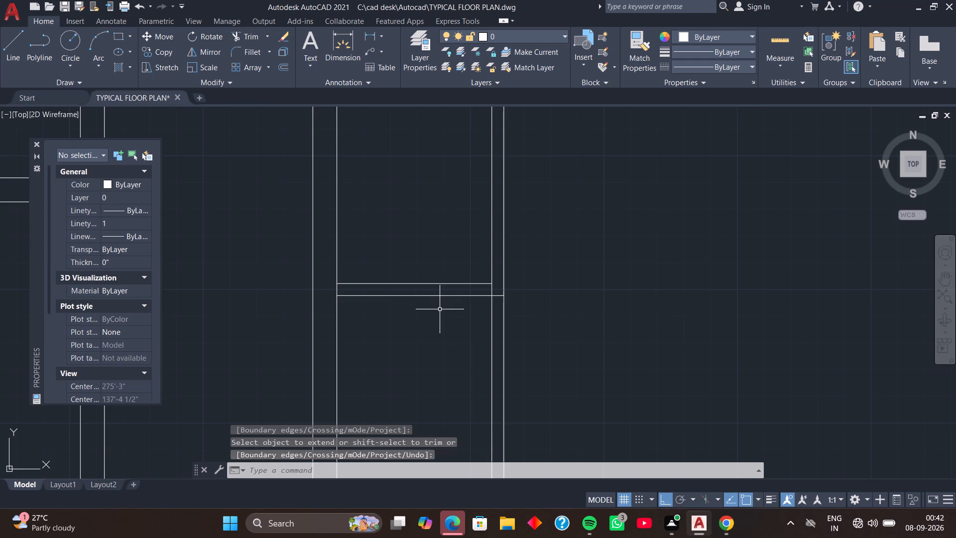
scroll(440, 310, down, 1)
middle_drag(442, 317, 409, 304)
text(TR)
key(space)
drag(412, 314, 503, 315)
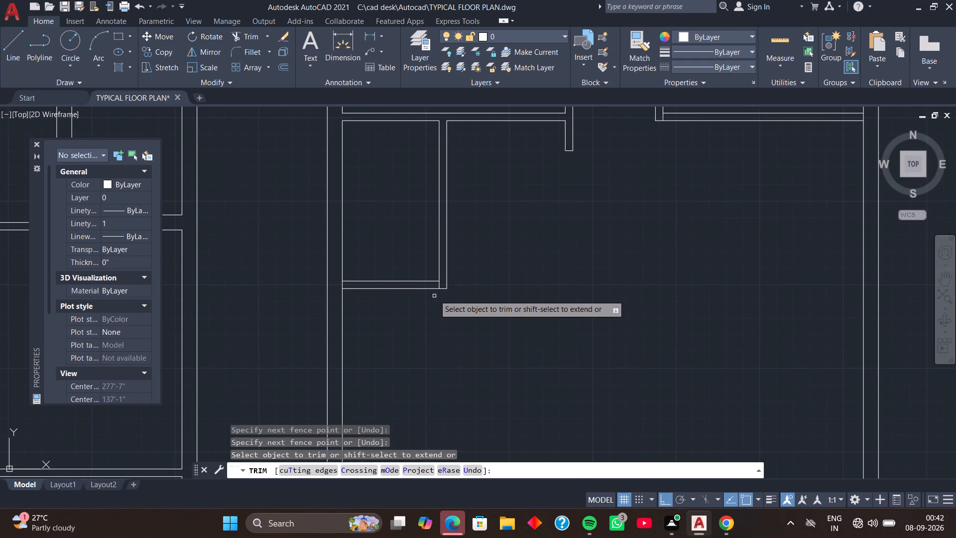
scroll(436, 290, up, 3)
click(437, 275)
click(441, 274)
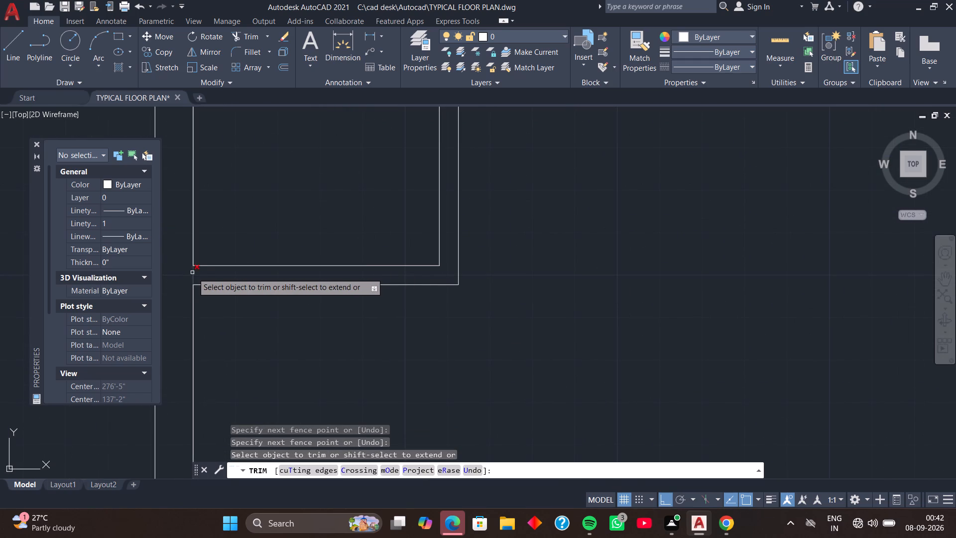
click(194, 273)
key(space)
scroll(244, 301, down, 3)
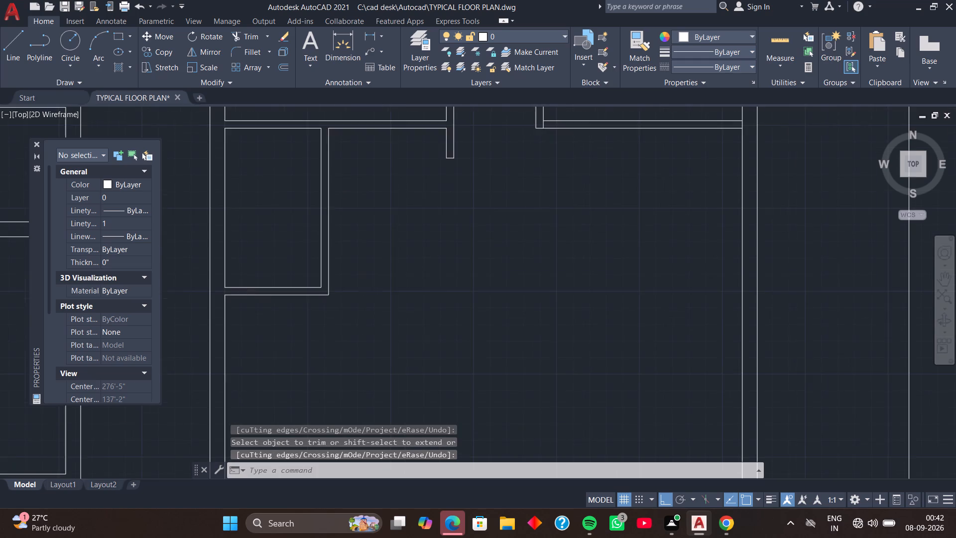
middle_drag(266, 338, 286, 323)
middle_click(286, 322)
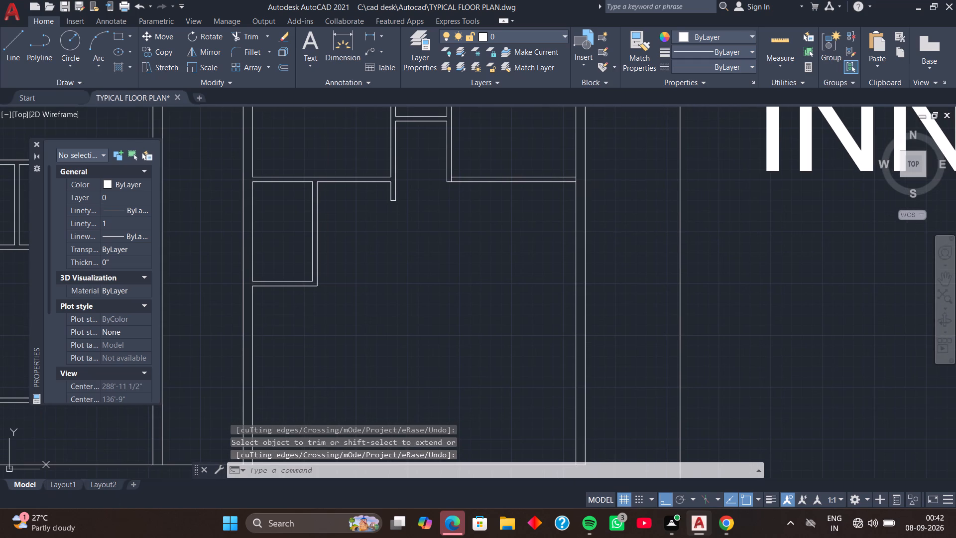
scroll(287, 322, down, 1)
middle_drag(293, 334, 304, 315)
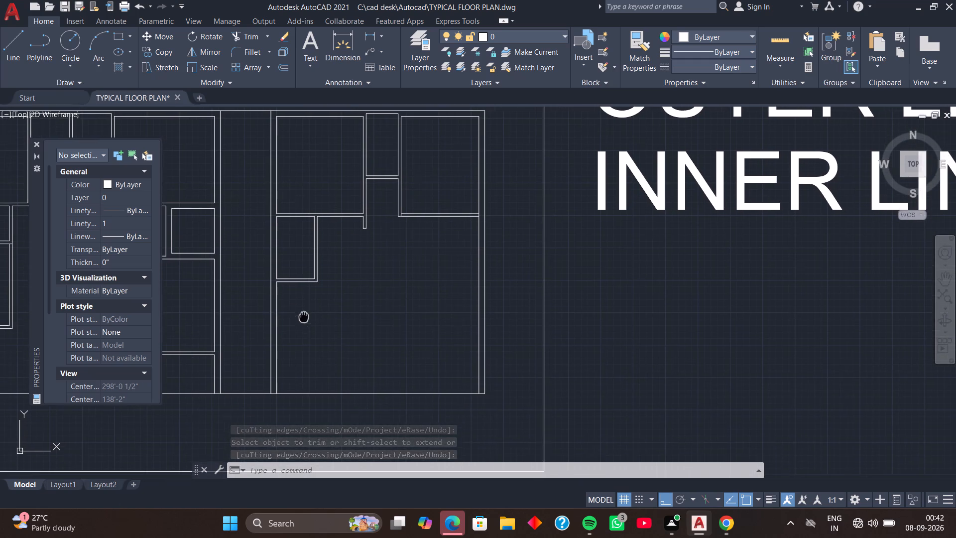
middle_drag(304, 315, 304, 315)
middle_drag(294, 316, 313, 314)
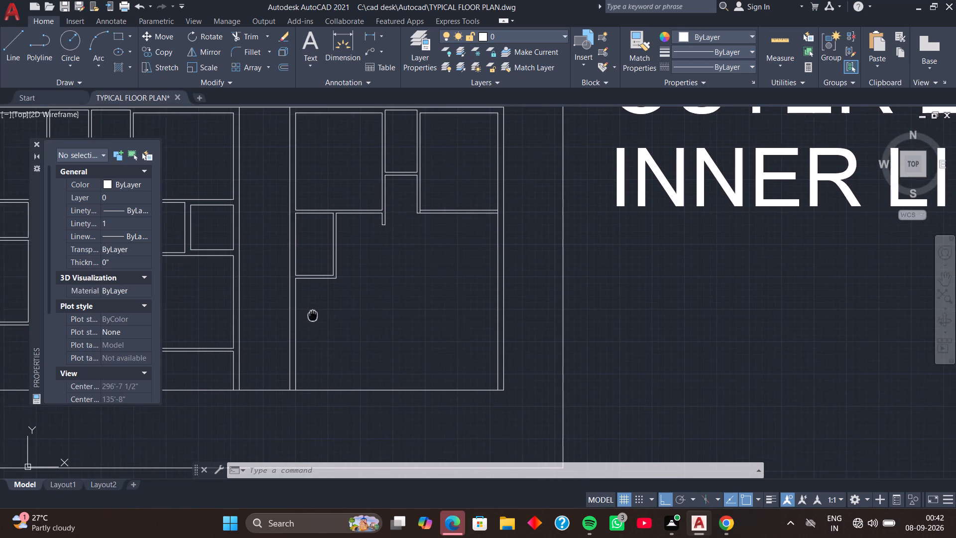
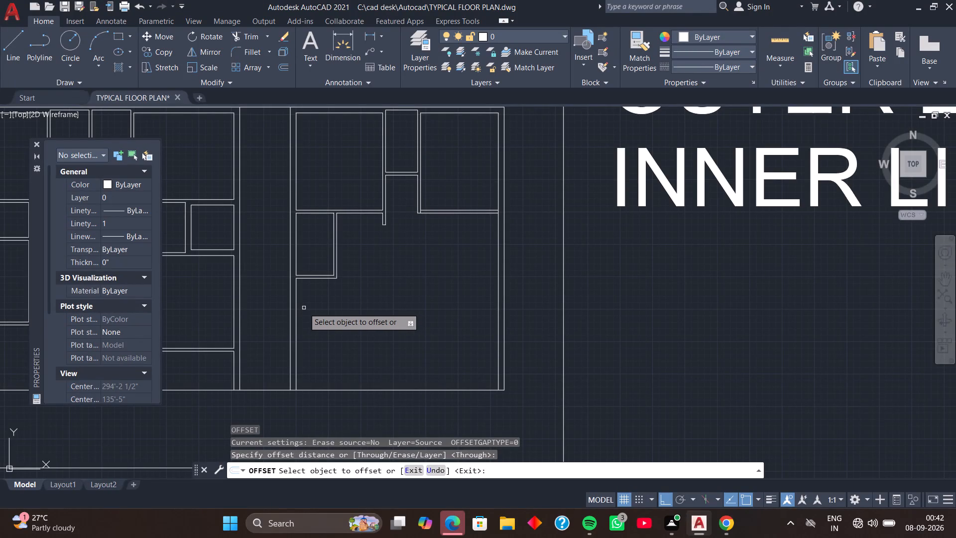
Offset the right unit's left wall inner line 4' inward below the horizontal partition, and that copy by 4.5", to form a vertical partition.
click(296, 304)
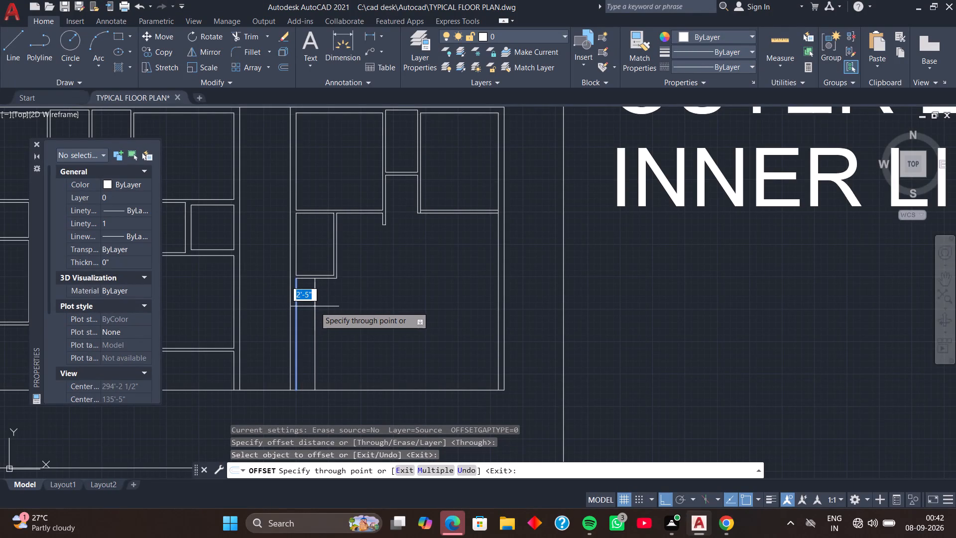
text(4')
key(Return)
scroll(315, 308, up, 3)
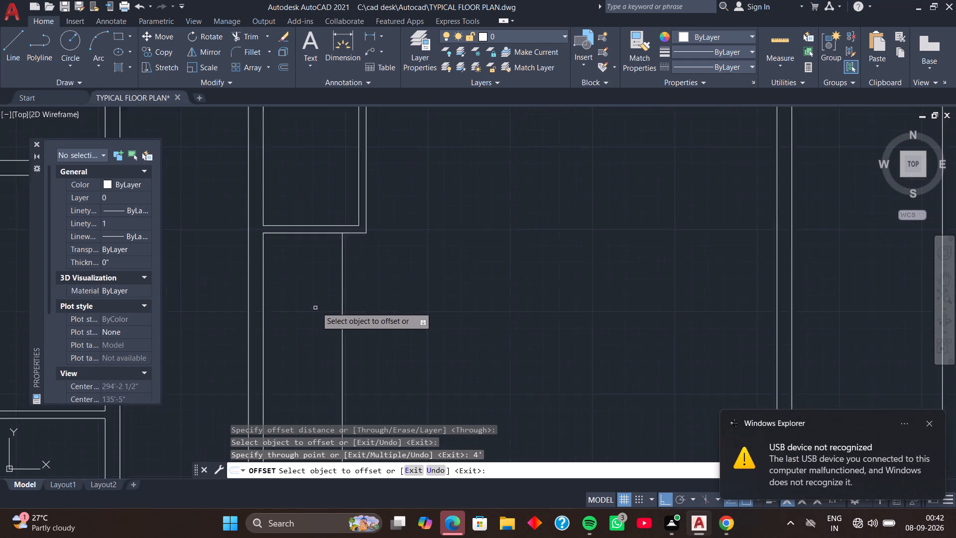
middle_drag(323, 301, 299, 333)
scroll(304, 321, up, 1)
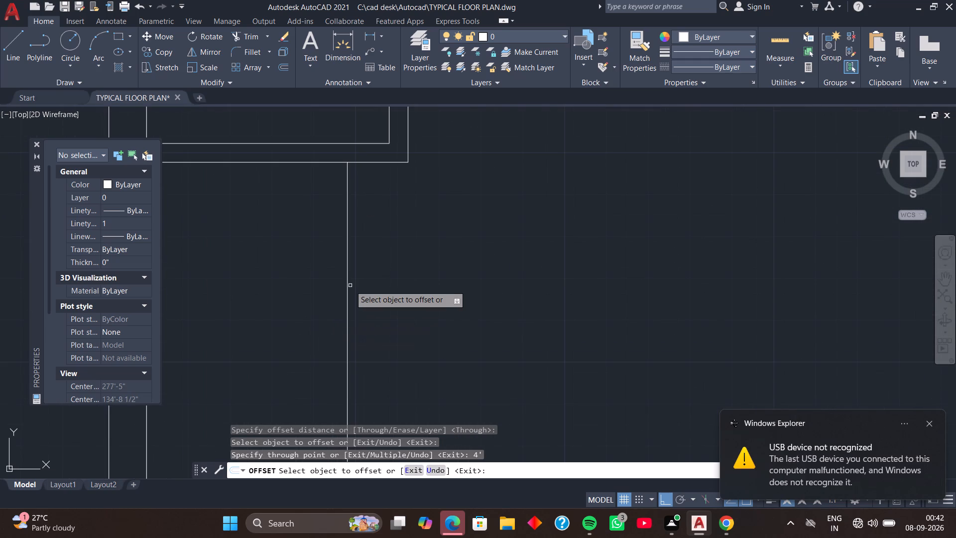
click(349, 285)
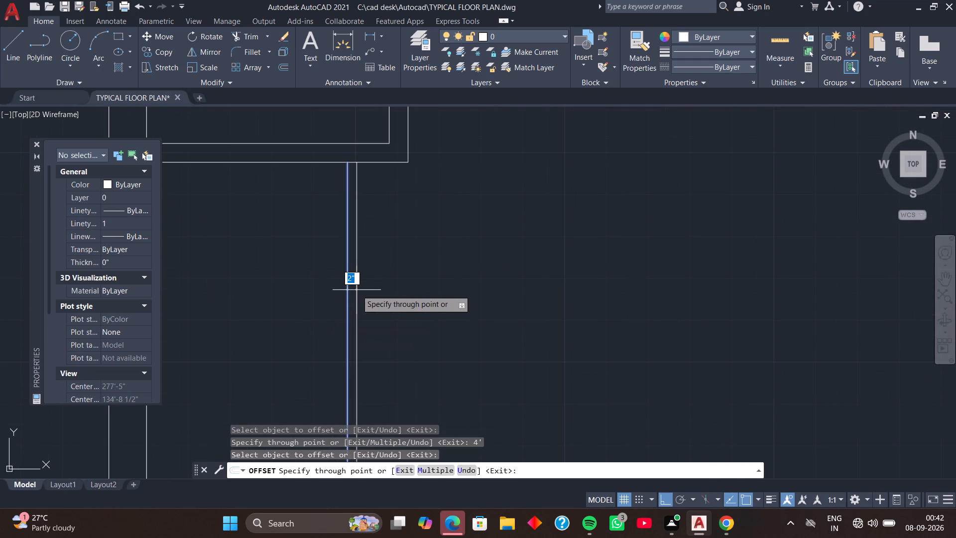
text(4.5)
key(Return)
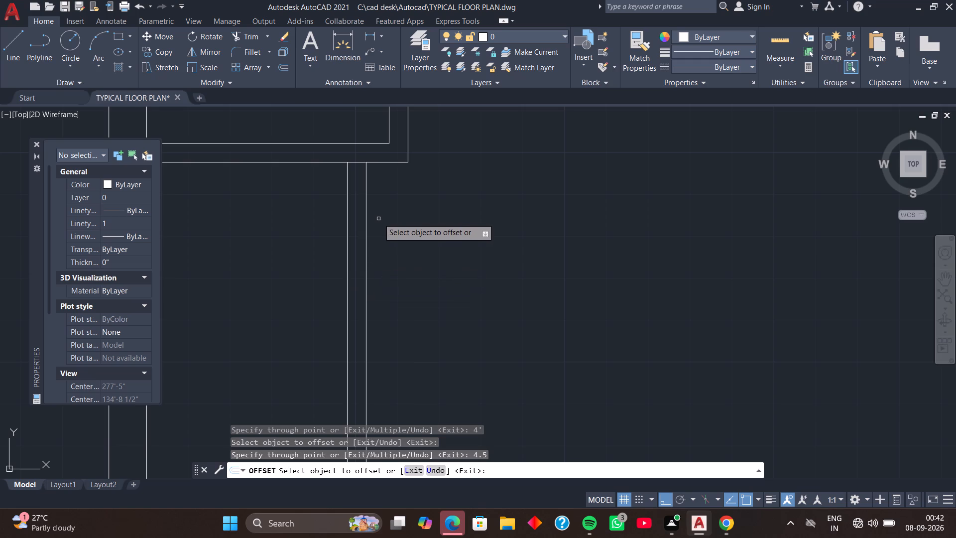
middle_drag(378, 212, 383, 269)
key(Escape)
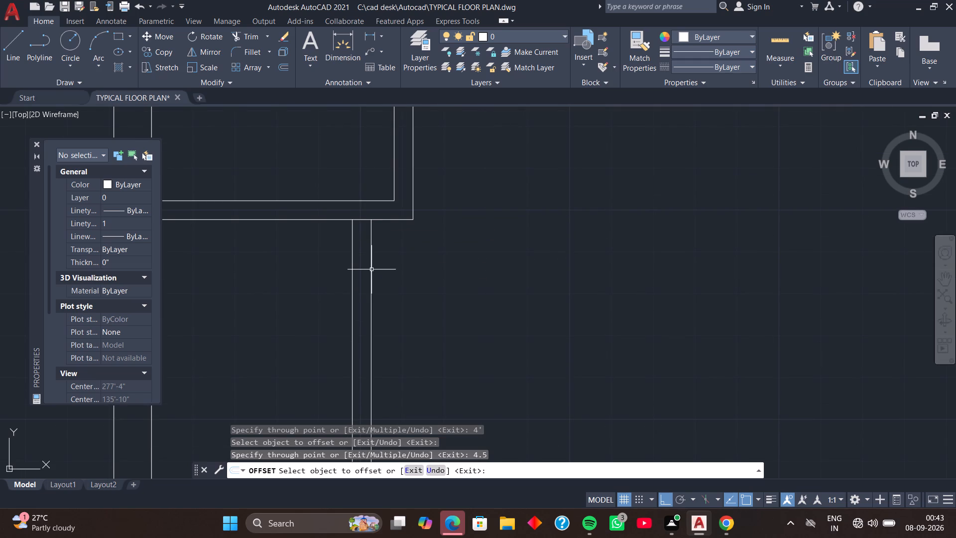
Trim the piece of the horizontal partition's lower line between the two new vertical partition lines.
key(t)
key(r)
key(space)
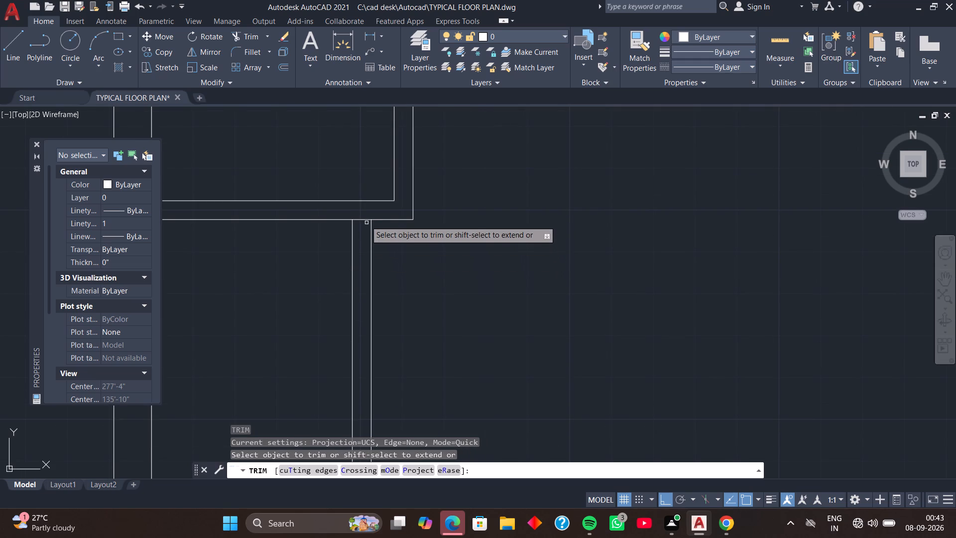
click(365, 219)
key(space)
Offset the building's bottom line upward by 4'.
scroll(365, 235, down, 2)
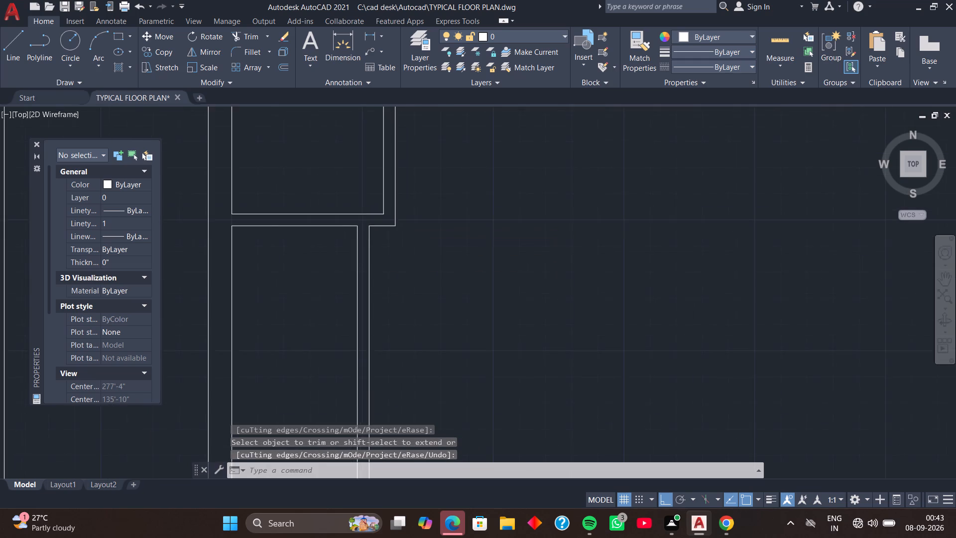
middle_drag(364, 298, 406, 210)
middle_drag(368, 261, 384, 223)
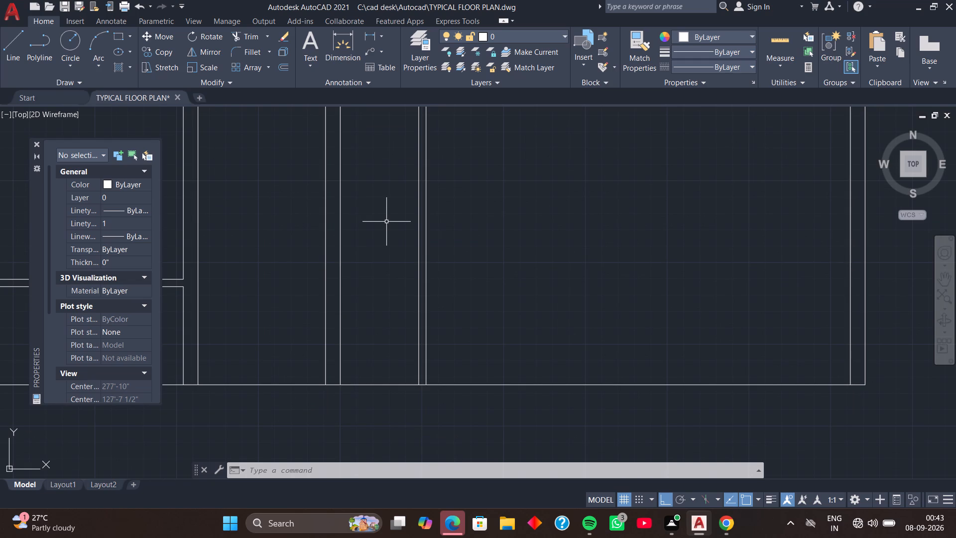
scroll(385, 226, down, 1)
middle_drag(385, 227, 360, 229)
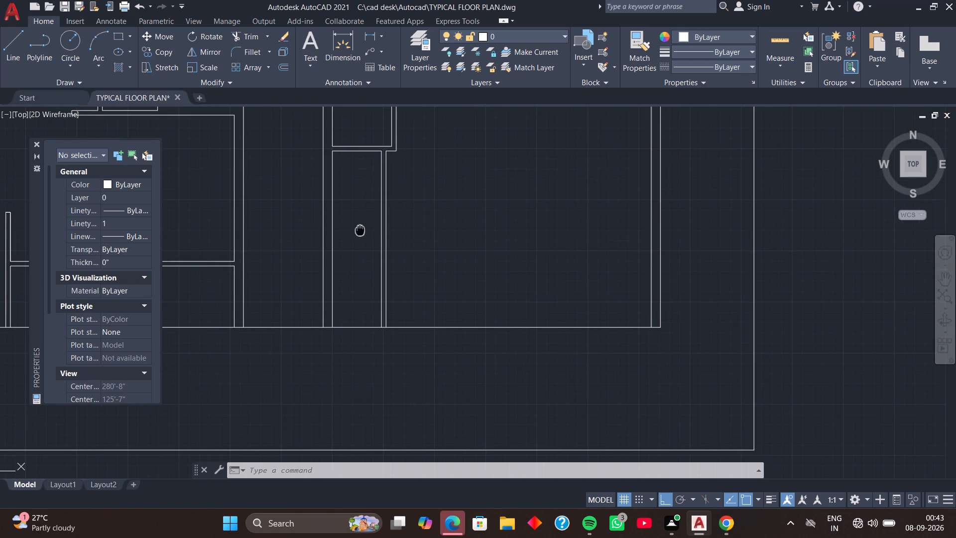
middle_drag(358, 233, 357, 248)
middle_drag(351, 278, 351, 264)
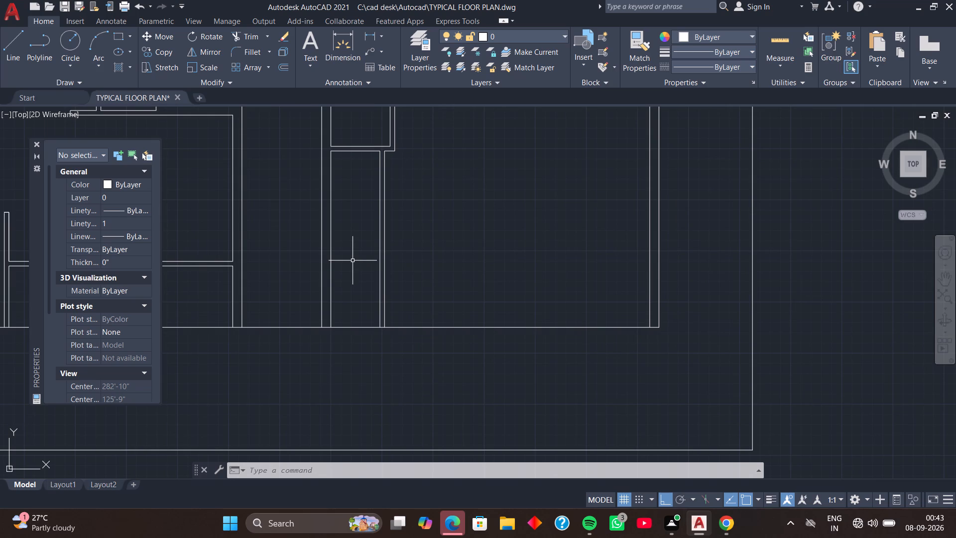
middle_drag(397, 314, 390, 303)
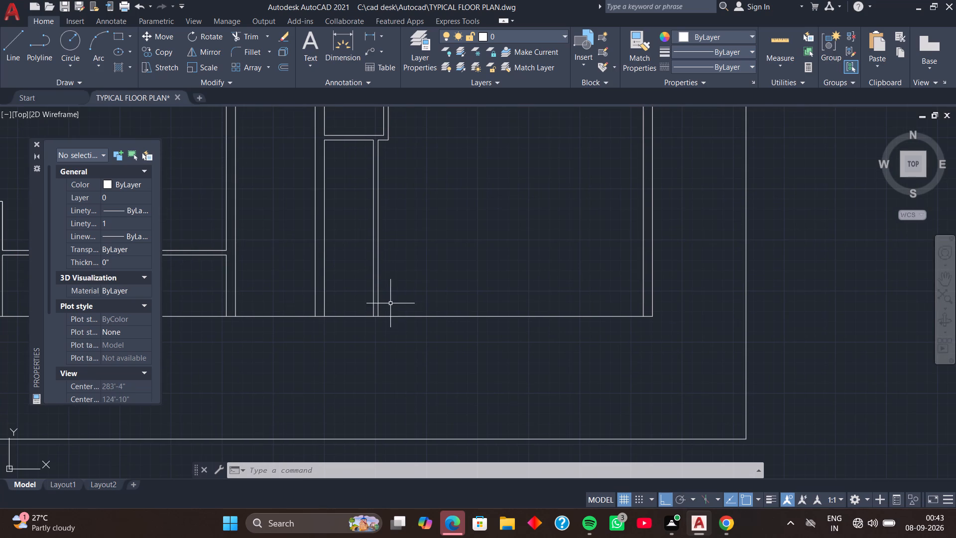
key(o)
key(space)
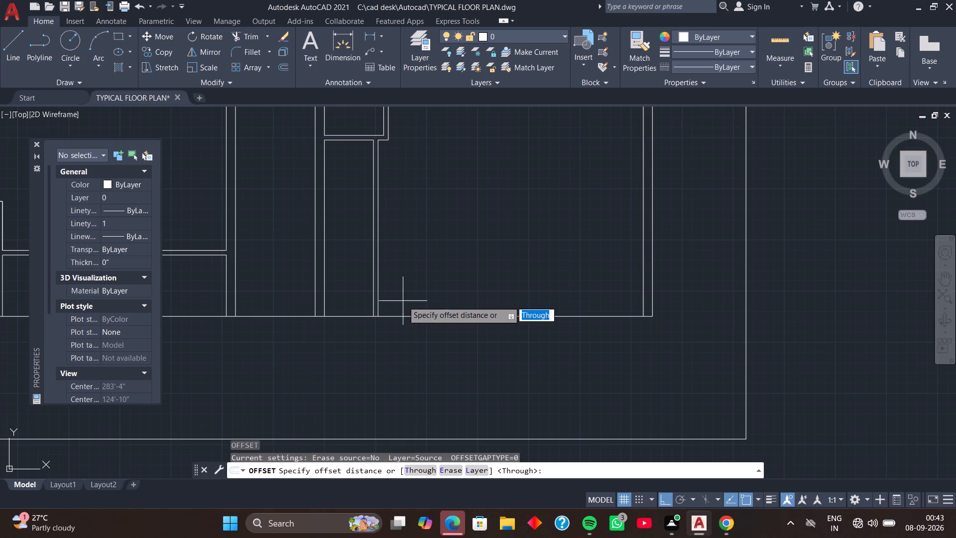
key(space)
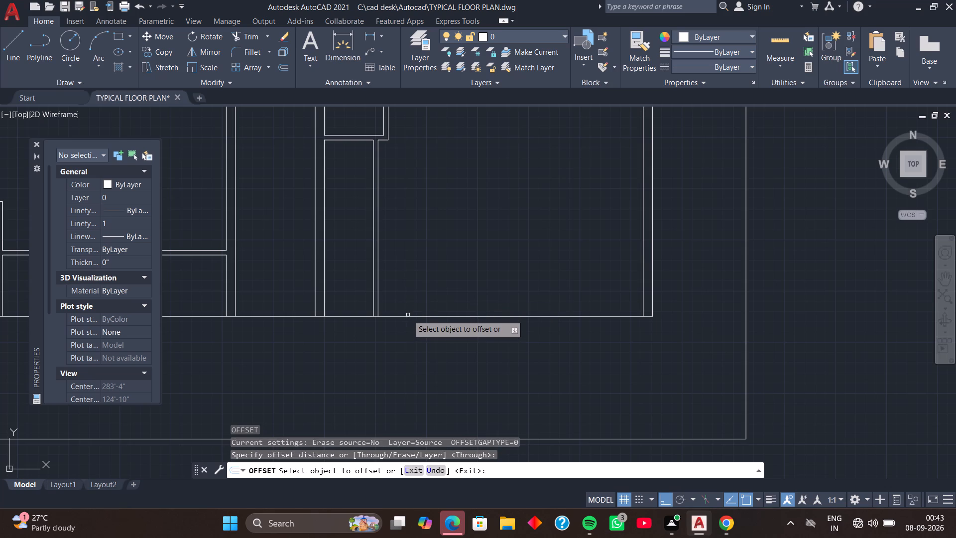
click(408, 315)
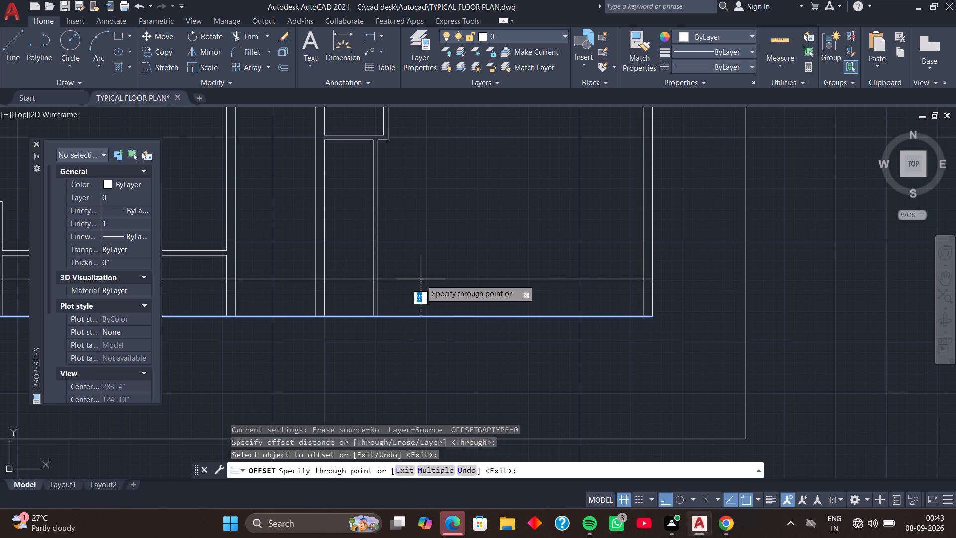
text(4')
key(Return)
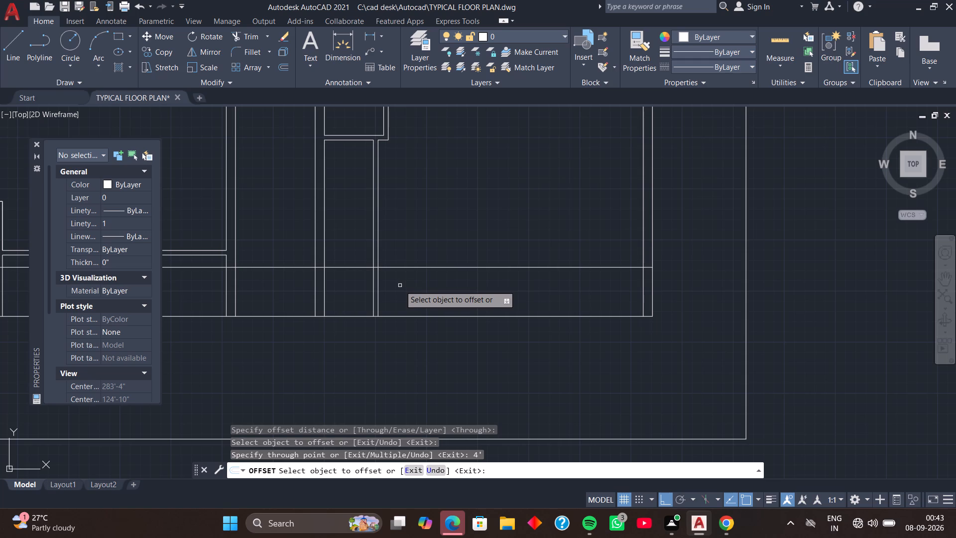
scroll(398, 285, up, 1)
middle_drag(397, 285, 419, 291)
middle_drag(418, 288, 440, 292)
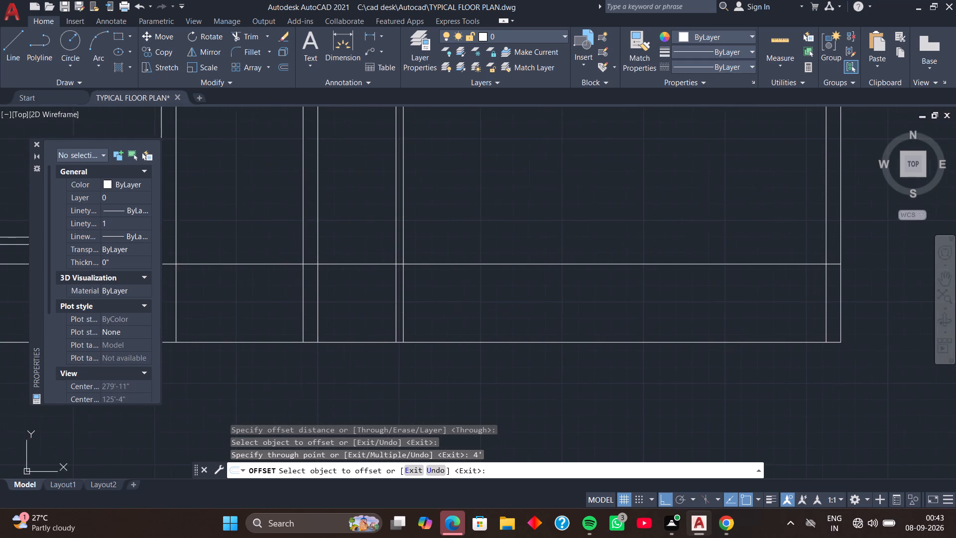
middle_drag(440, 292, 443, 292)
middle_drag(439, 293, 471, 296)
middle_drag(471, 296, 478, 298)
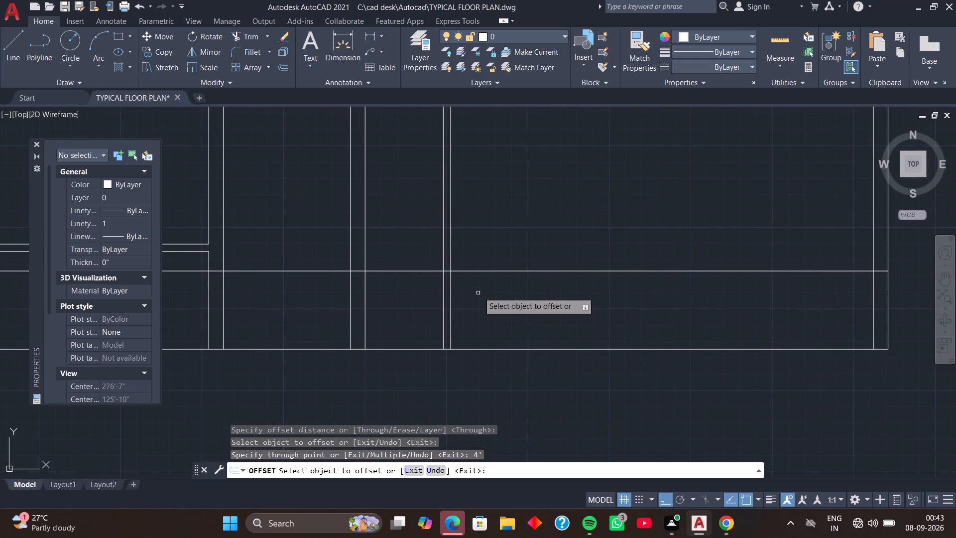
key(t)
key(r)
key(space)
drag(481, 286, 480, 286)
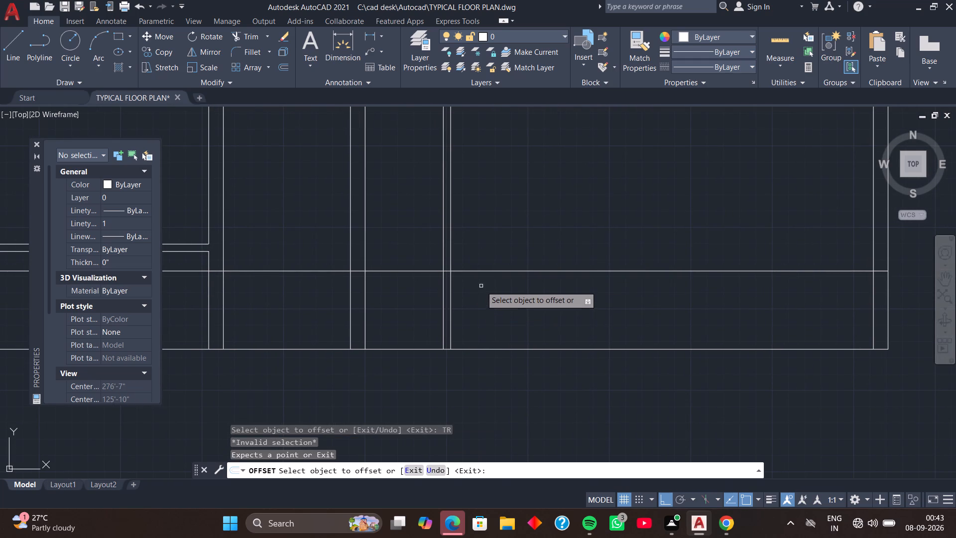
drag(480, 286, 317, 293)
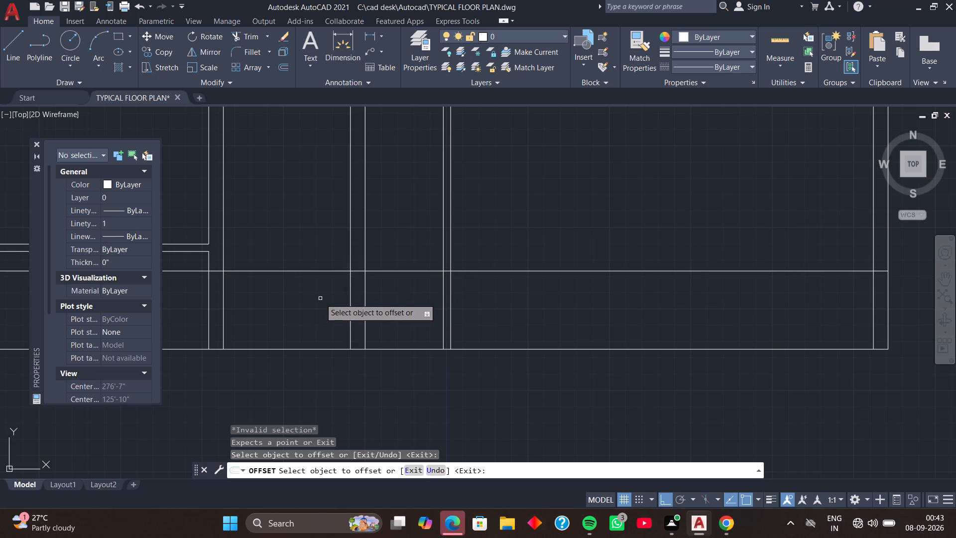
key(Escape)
Trim the passage wall and partition lines below the new horizontal line, and that line's extension into the left unit, keeping the left unit's boundary.
key(t)
key(r)
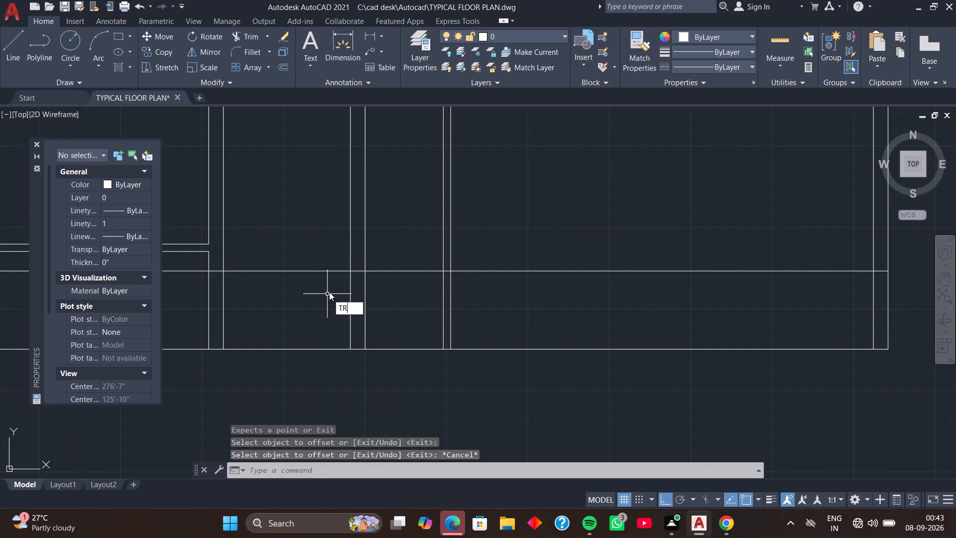
key(space)
drag(329, 292, 571, 310)
scroll(476, 302, down, 2)
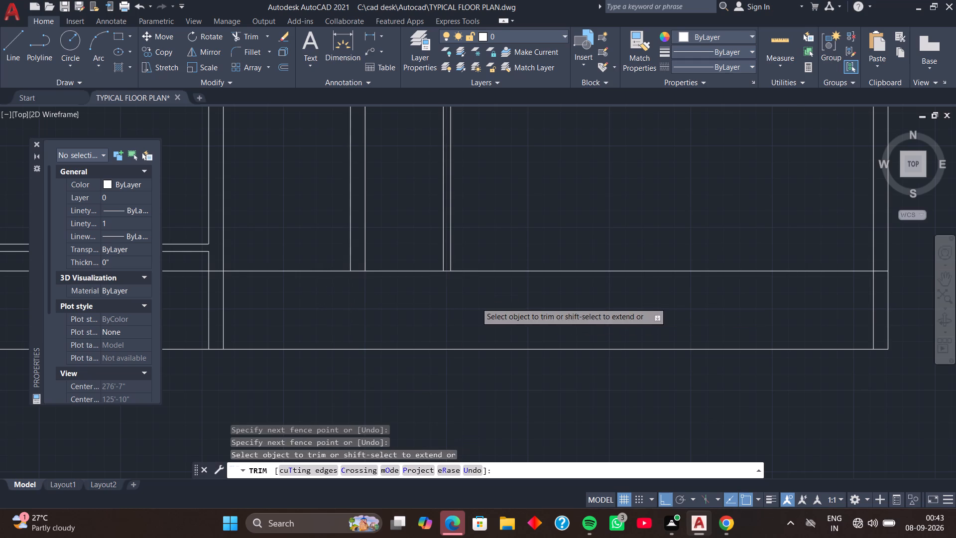
middle_drag(438, 306, 463, 307)
scroll(424, 300, up, 3)
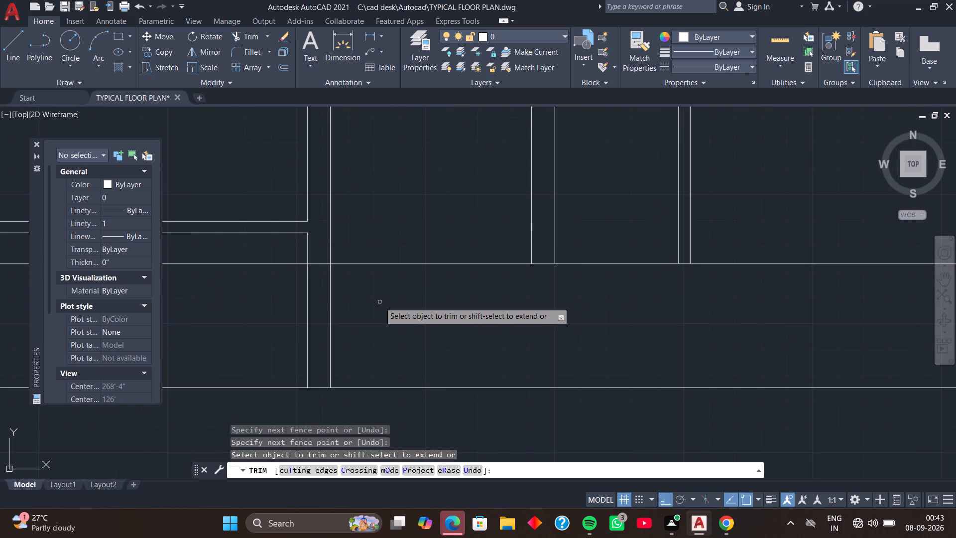
click(331, 299)
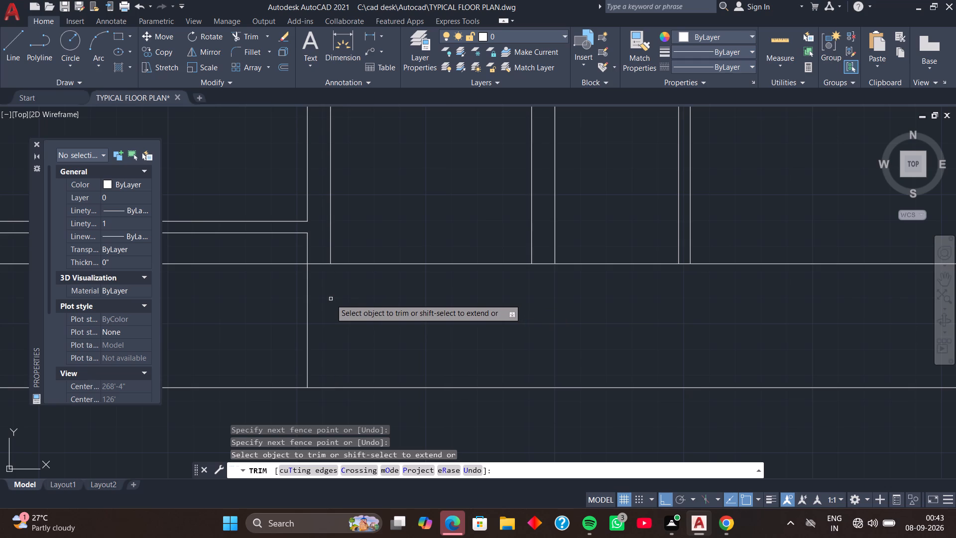
click(286, 265)
Trim the right outer wall's inner line below the new horizontal line.
scroll(289, 277, down, 3)
middle_drag(271, 290, 512, 314)
scroll(334, 303, down, 2)
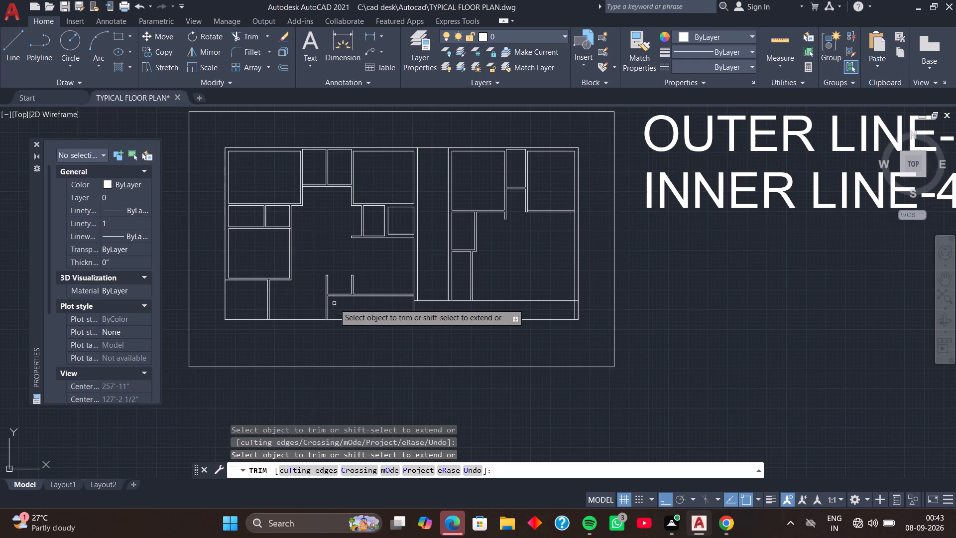
scroll(422, 301, up, 5)
scroll(426, 312, down, 3)
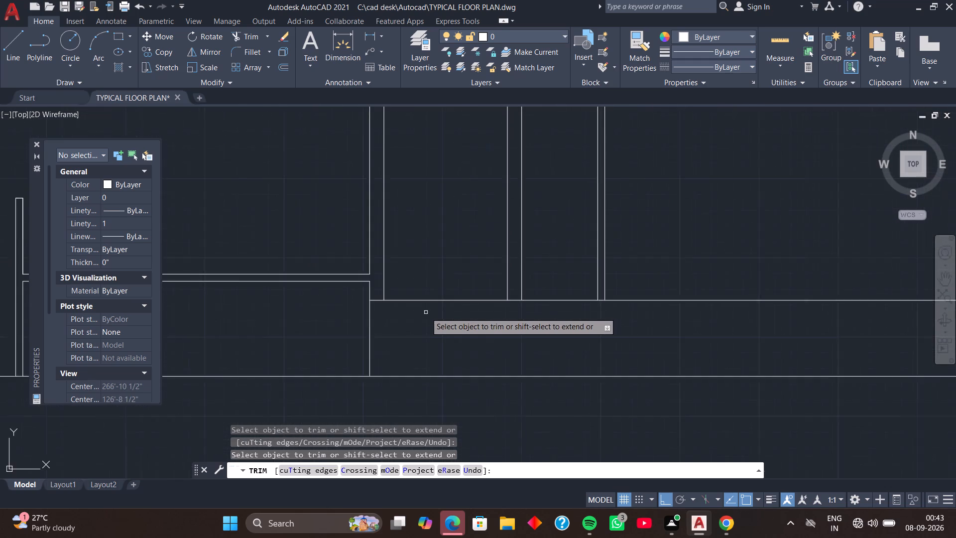
middle_drag(423, 315, 299, 308)
middle_drag(459, 326, 360, 329)
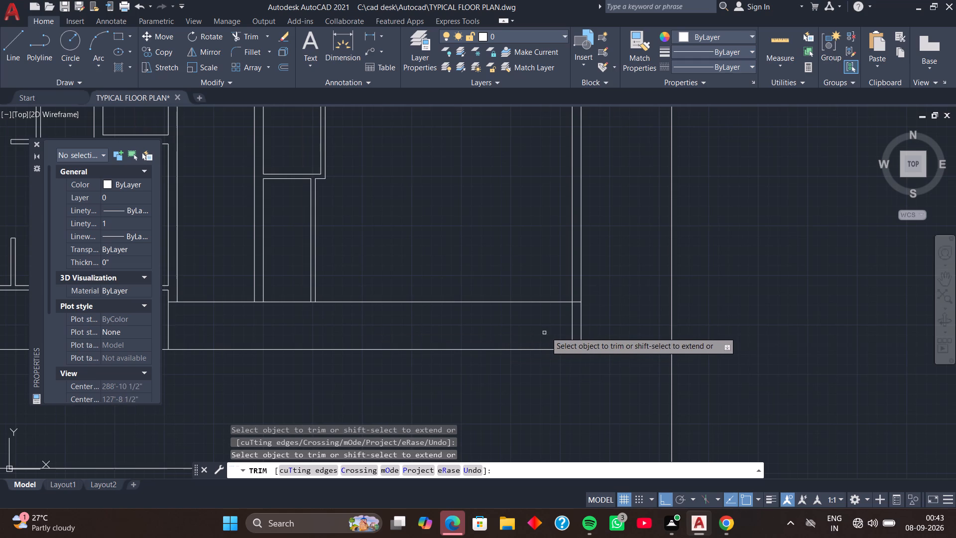
click(572, 329)
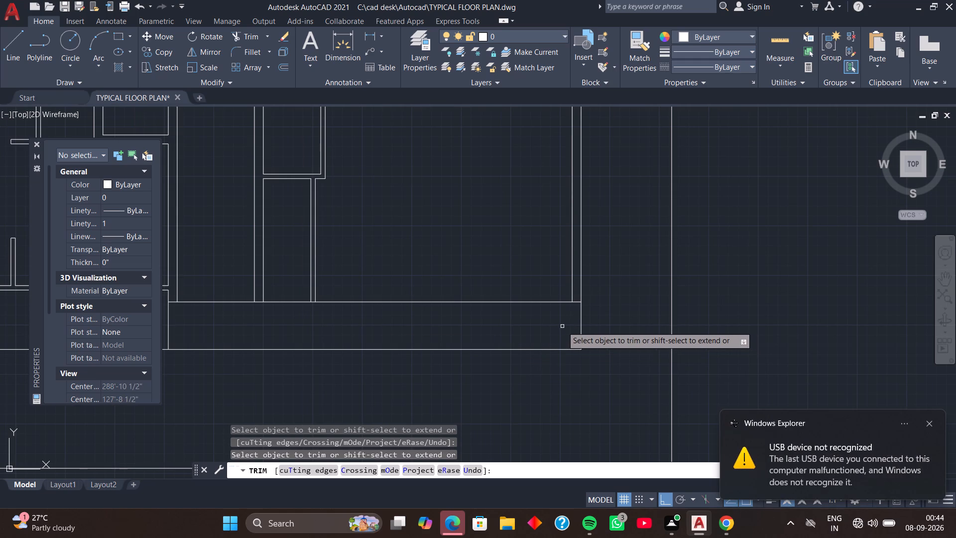
key(space)
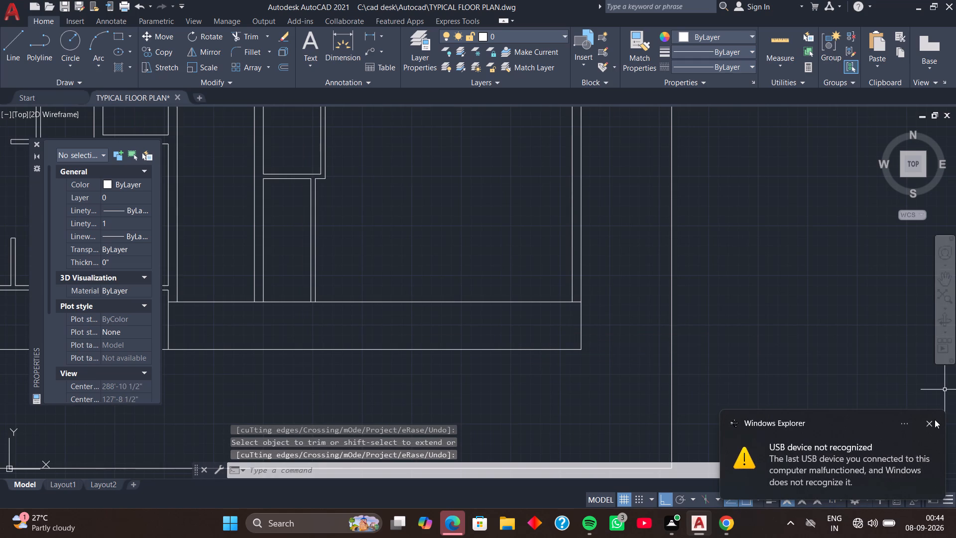
click(932, 421)
Offset the right unit's lowest vertical partition line 9'6" to the right, and offset the copy 4.5" for the partition thickness.
scroll(540, 357, down, 2)
middle_drag(504, 339, 551, 352)
scroll(521, 327, up, 2)
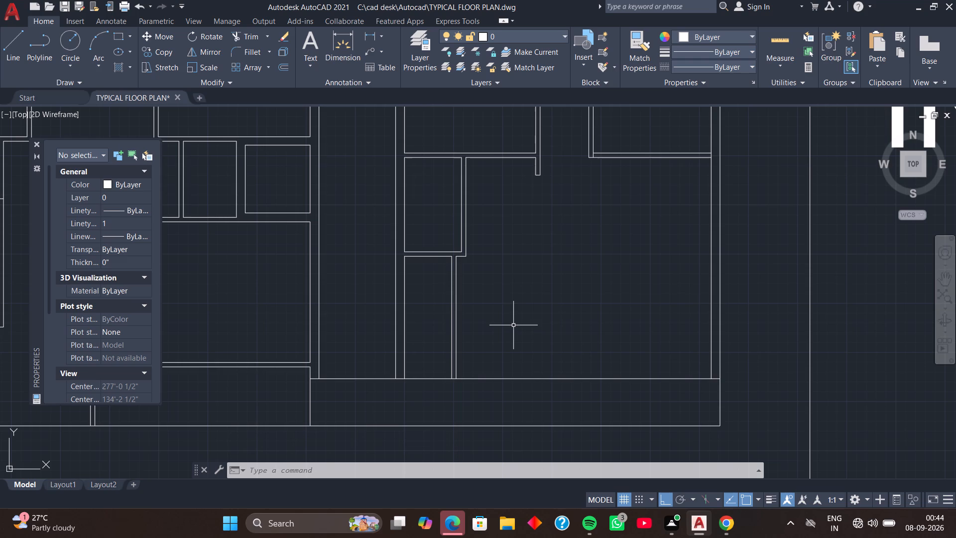
middle_drag(499, 332, 477, 320)
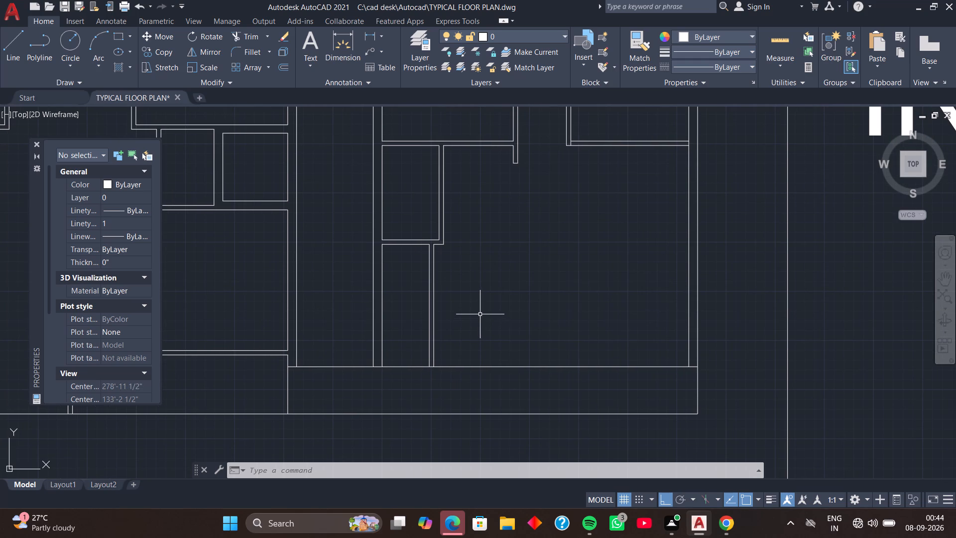
middle_drag(478, 306, 464, 307)
middle_click(464, 307)
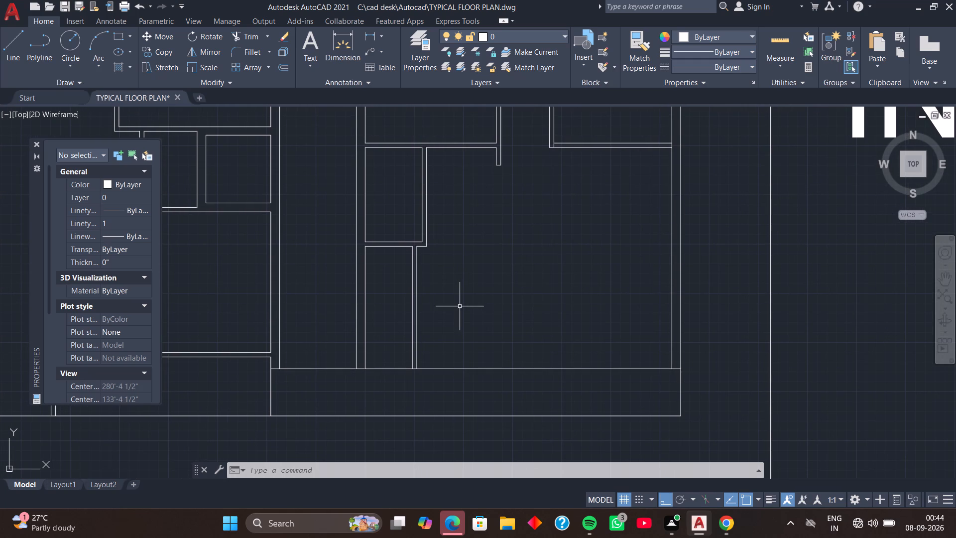
text(O)
key(space)
key(space)
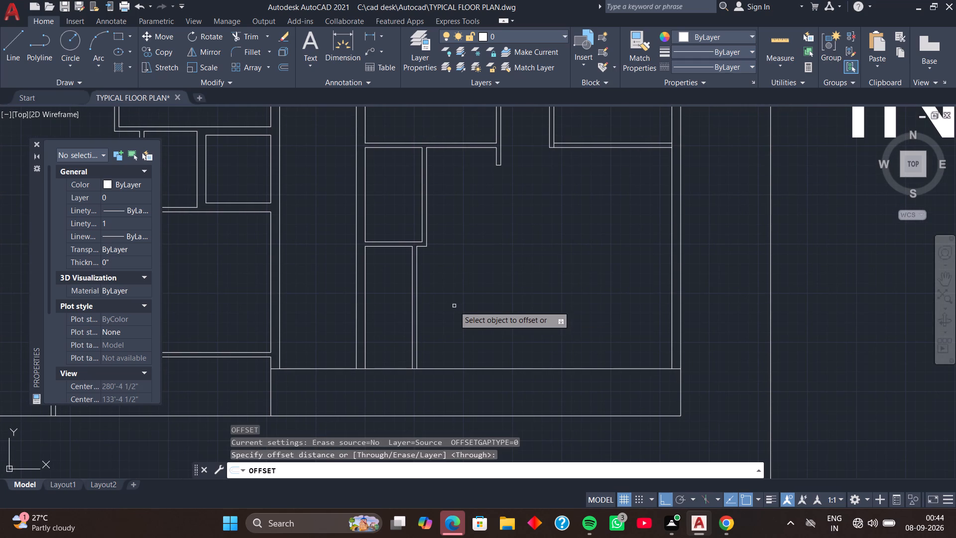
click(417, 308)
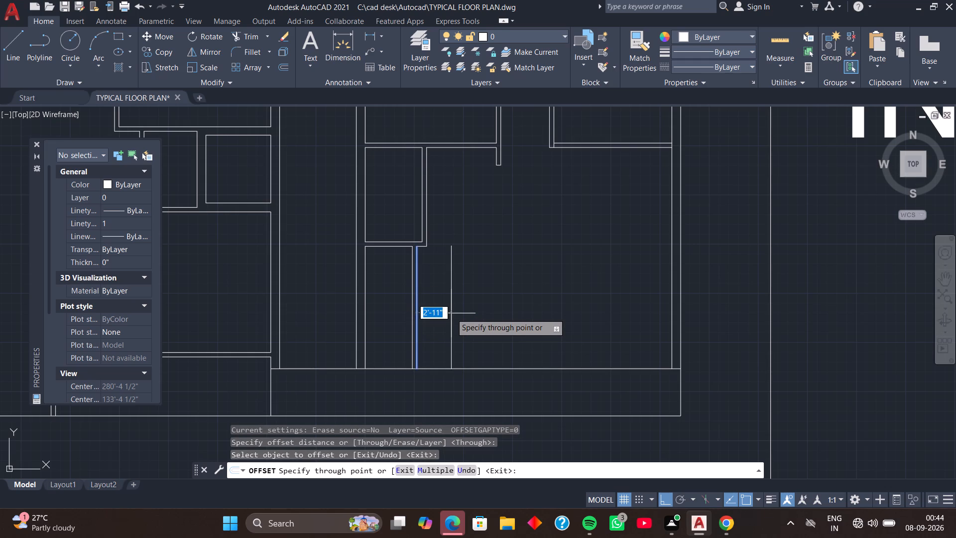
text(9')
key(6)
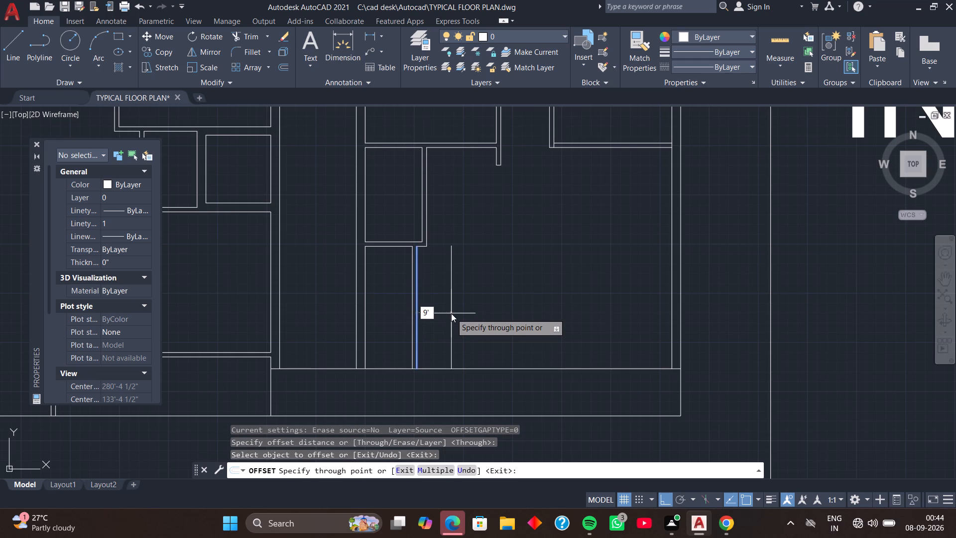
key(Return)
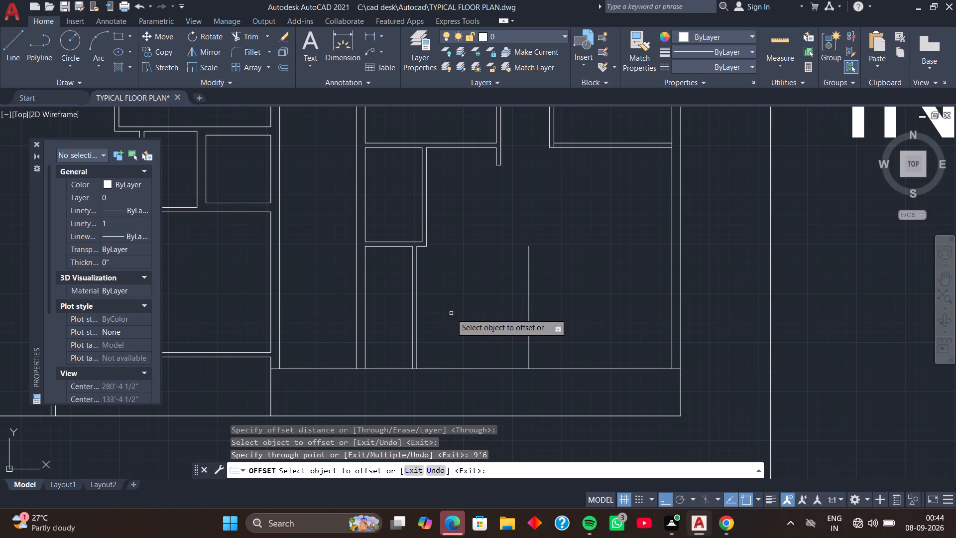
click(528, 327)
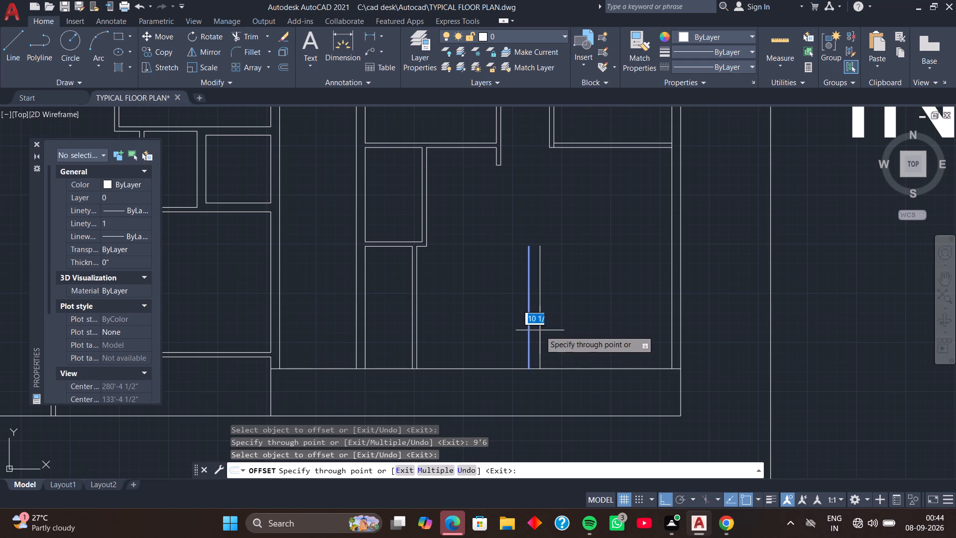
text(4.5)
key(Return)
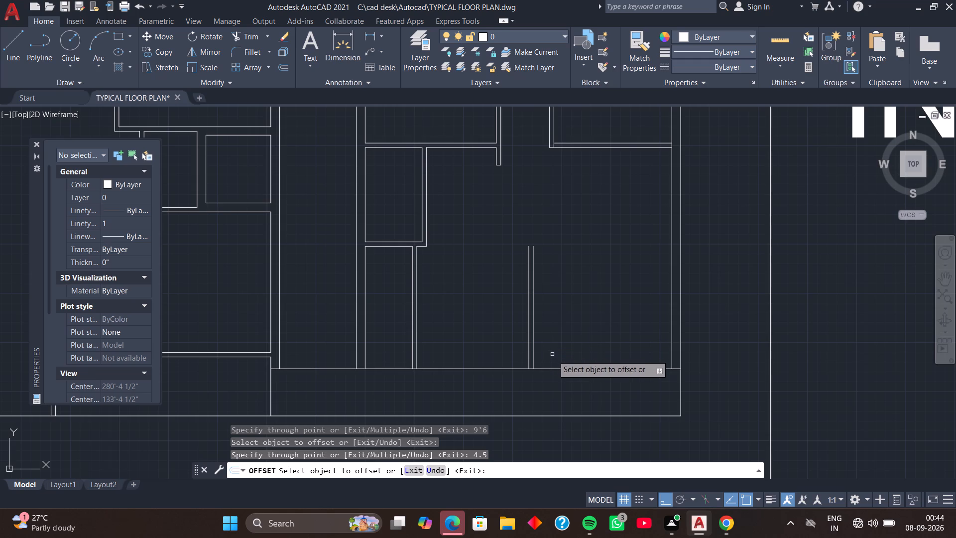
Offset the right unit's bottom horizontal line upward by 4.5".
click(558, 368)
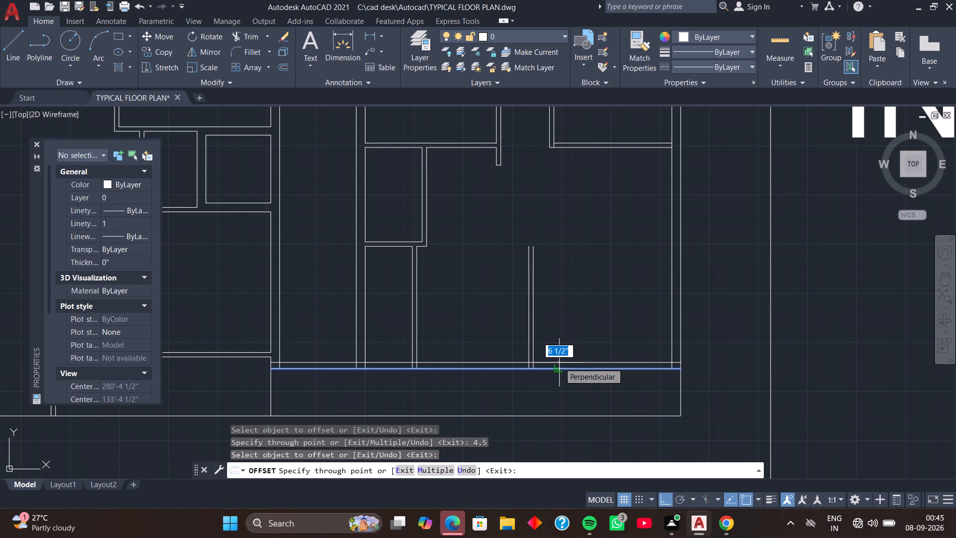
text(4.5)
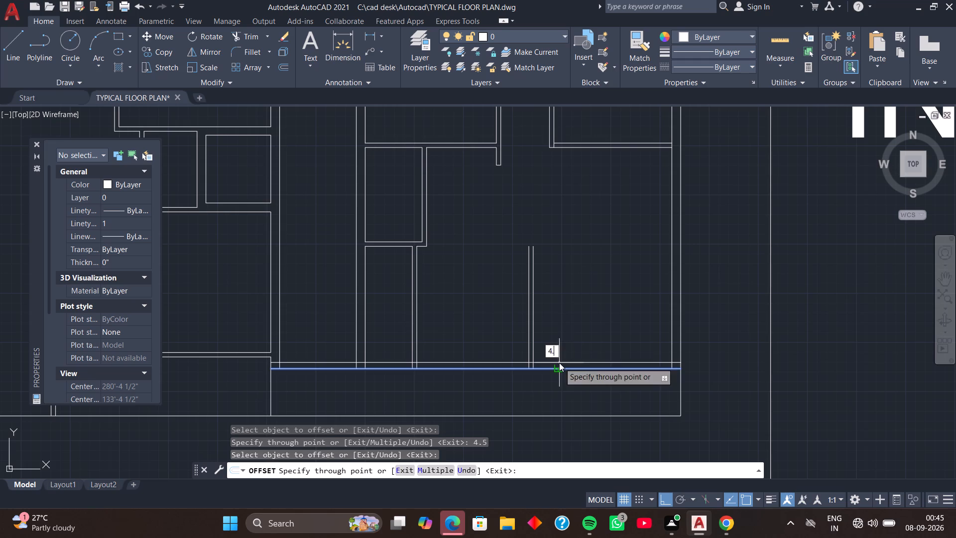
key(Return)
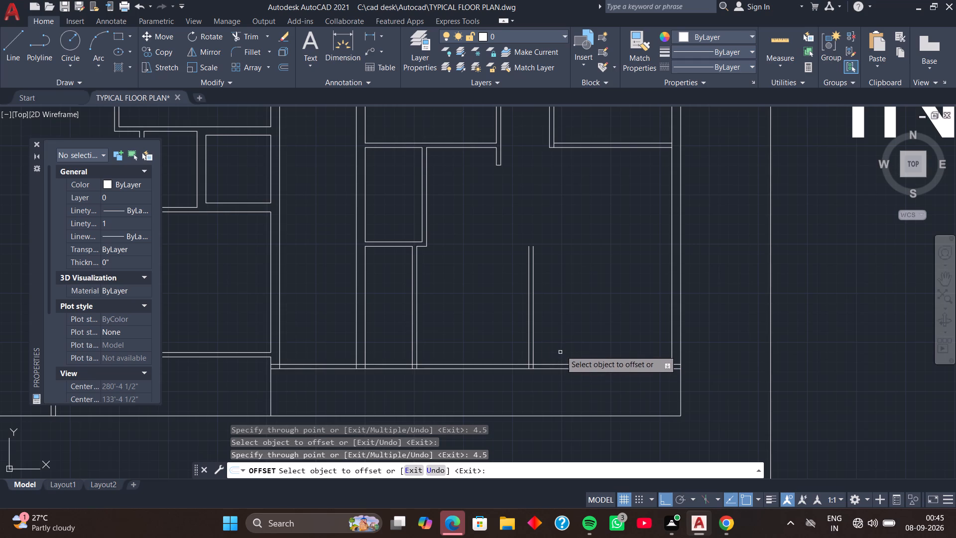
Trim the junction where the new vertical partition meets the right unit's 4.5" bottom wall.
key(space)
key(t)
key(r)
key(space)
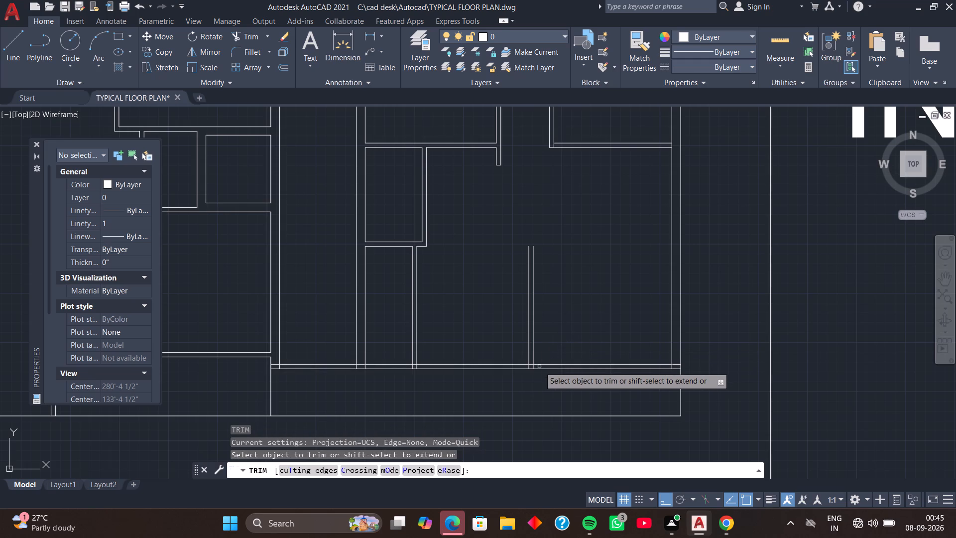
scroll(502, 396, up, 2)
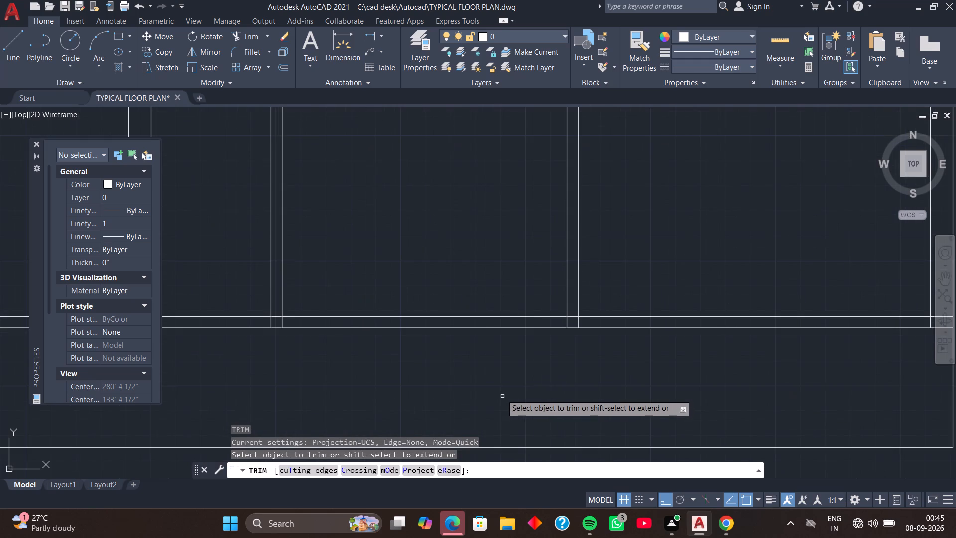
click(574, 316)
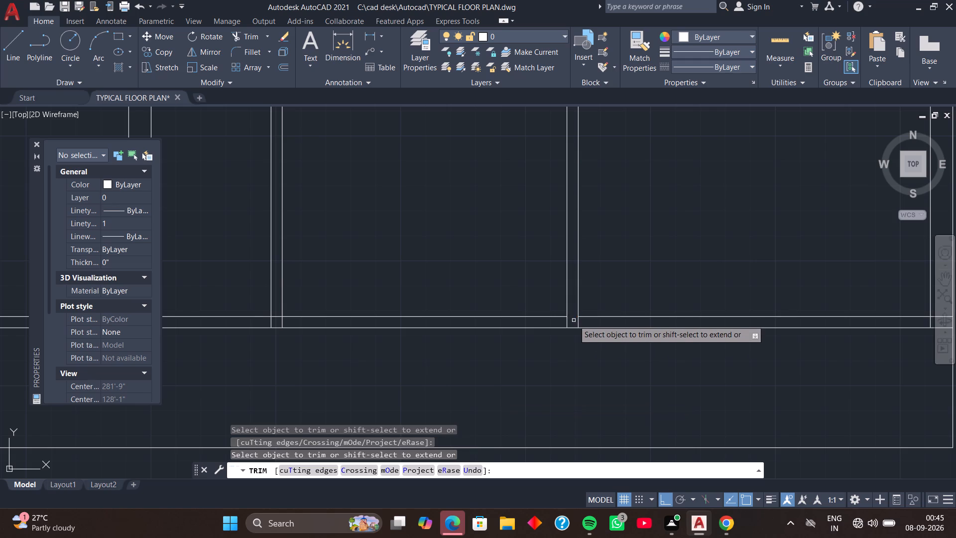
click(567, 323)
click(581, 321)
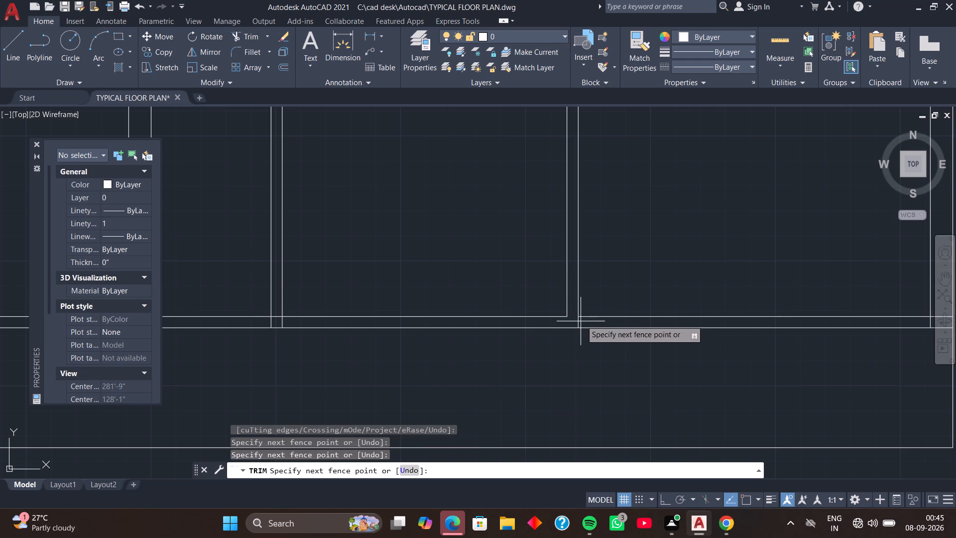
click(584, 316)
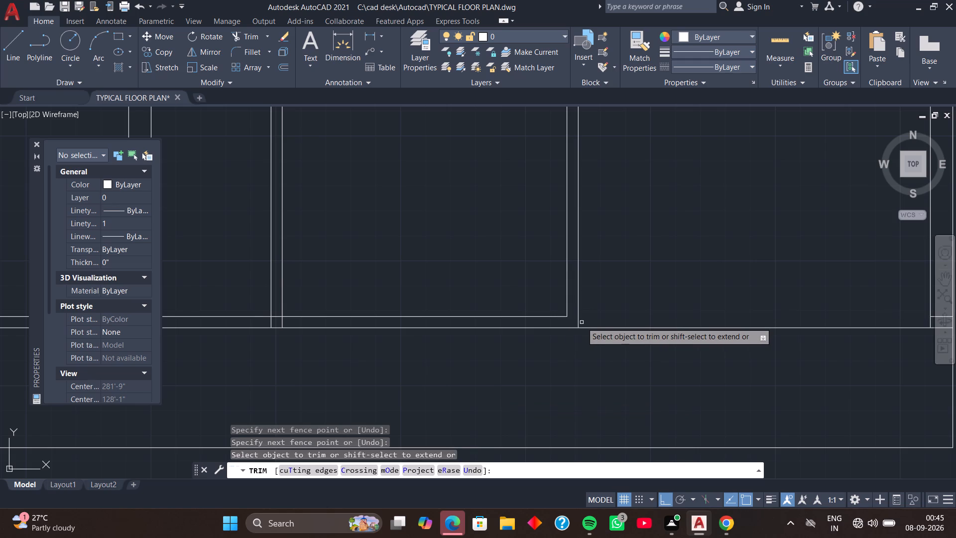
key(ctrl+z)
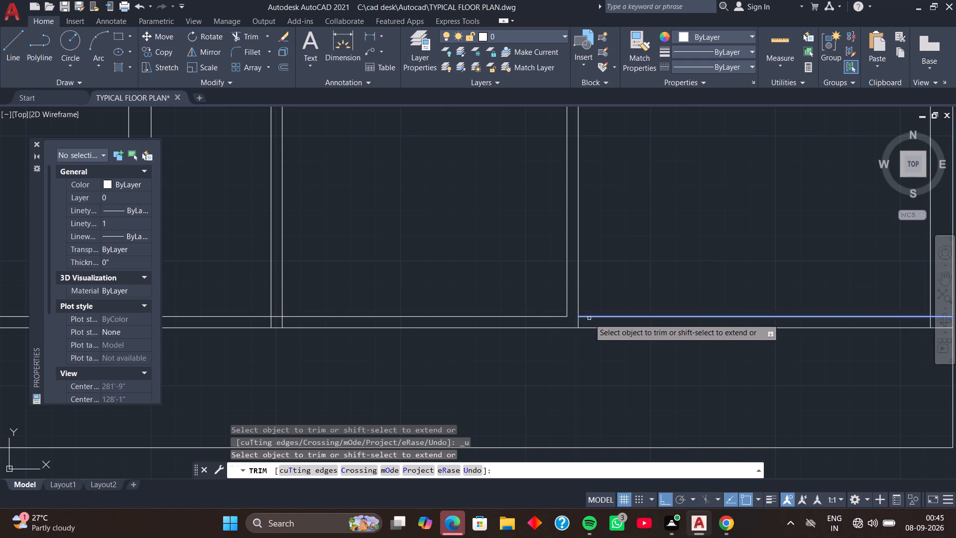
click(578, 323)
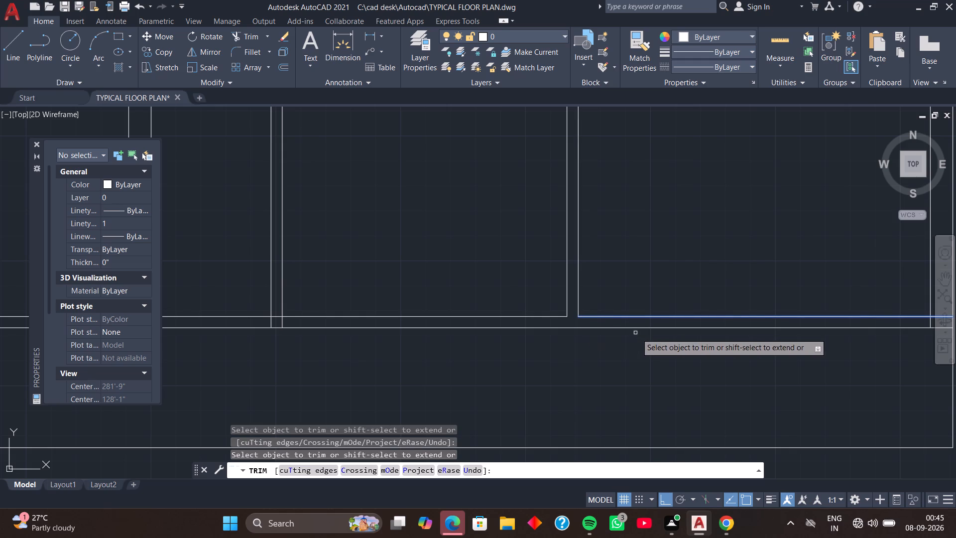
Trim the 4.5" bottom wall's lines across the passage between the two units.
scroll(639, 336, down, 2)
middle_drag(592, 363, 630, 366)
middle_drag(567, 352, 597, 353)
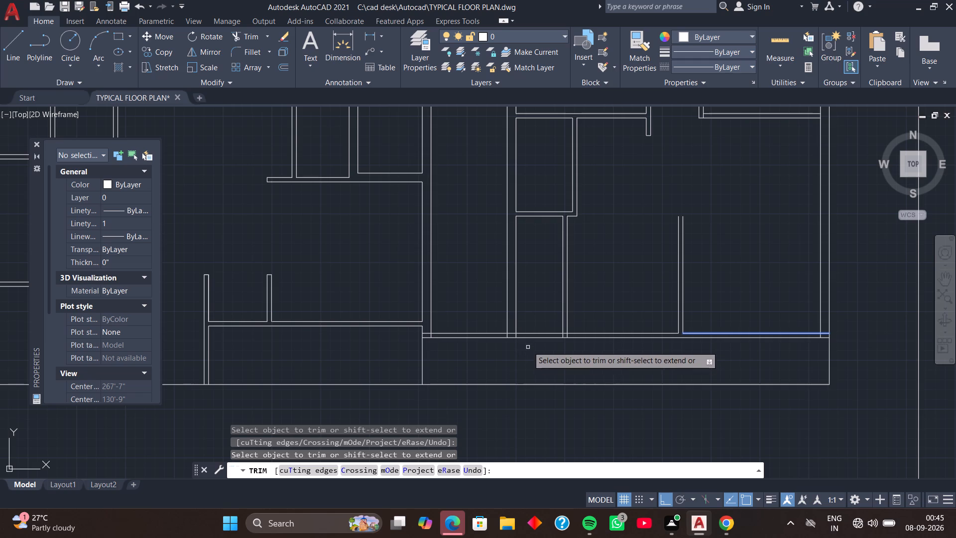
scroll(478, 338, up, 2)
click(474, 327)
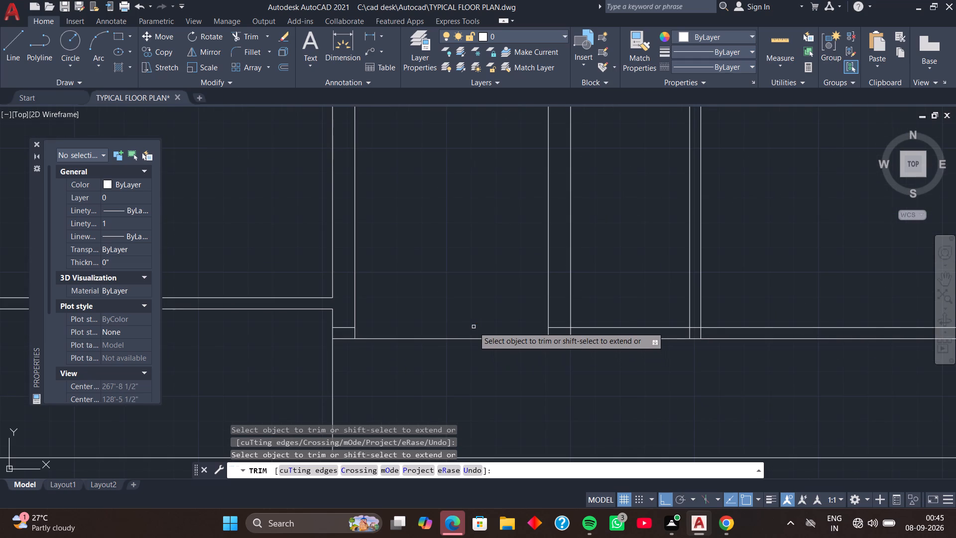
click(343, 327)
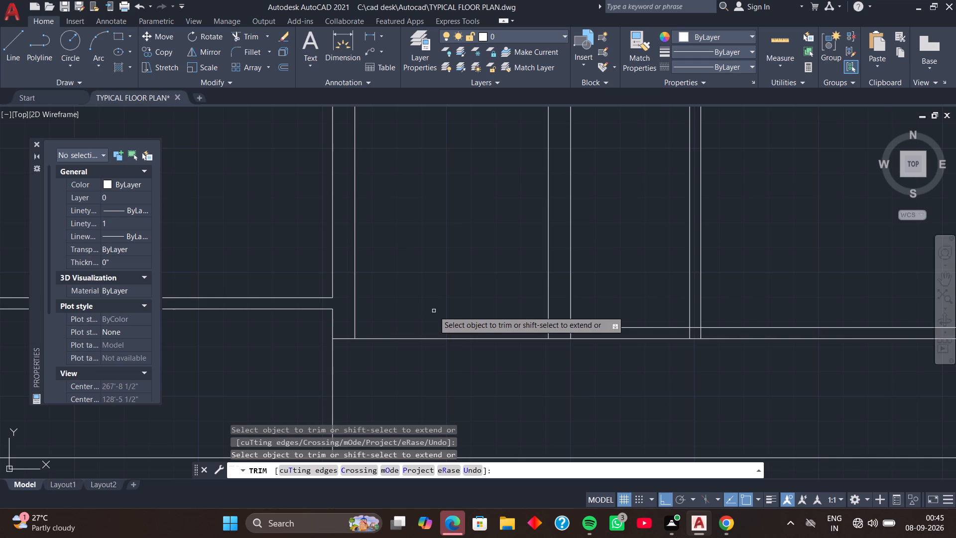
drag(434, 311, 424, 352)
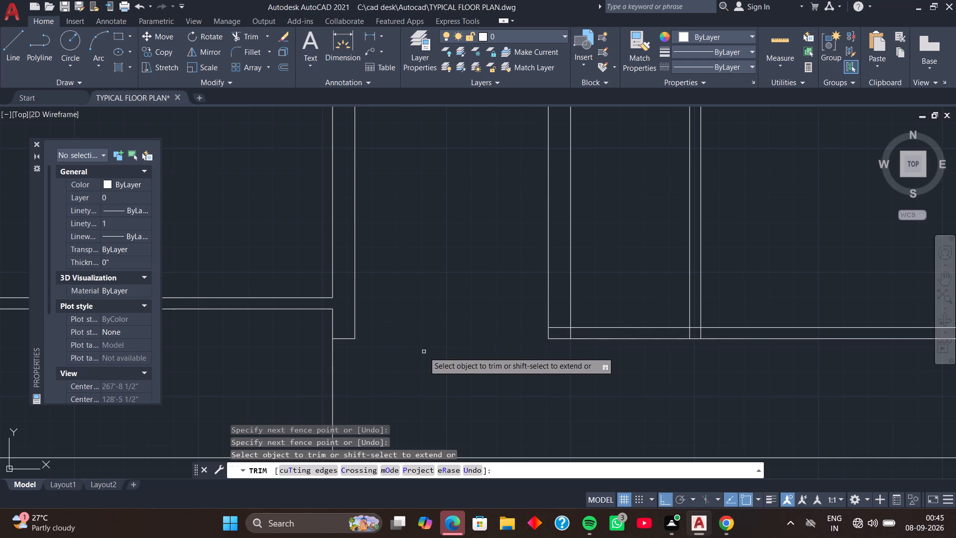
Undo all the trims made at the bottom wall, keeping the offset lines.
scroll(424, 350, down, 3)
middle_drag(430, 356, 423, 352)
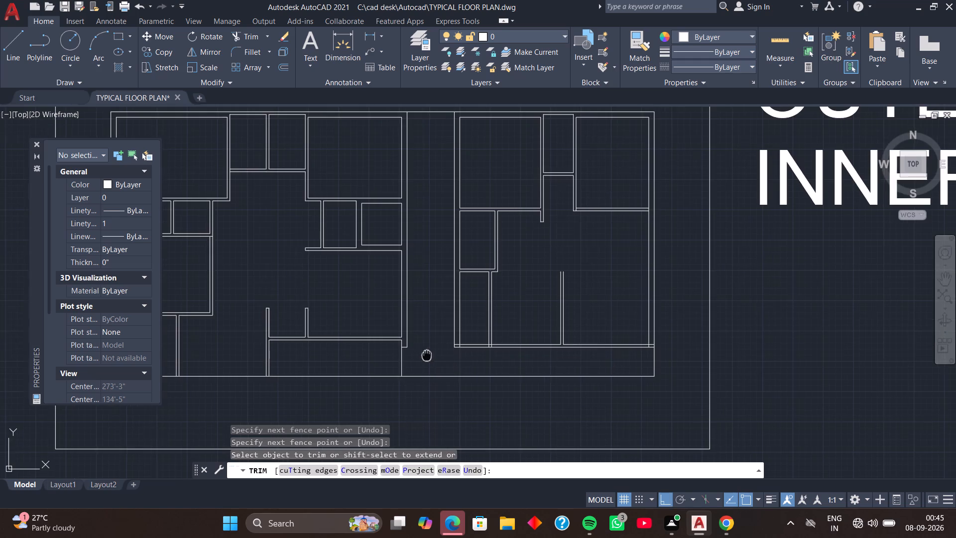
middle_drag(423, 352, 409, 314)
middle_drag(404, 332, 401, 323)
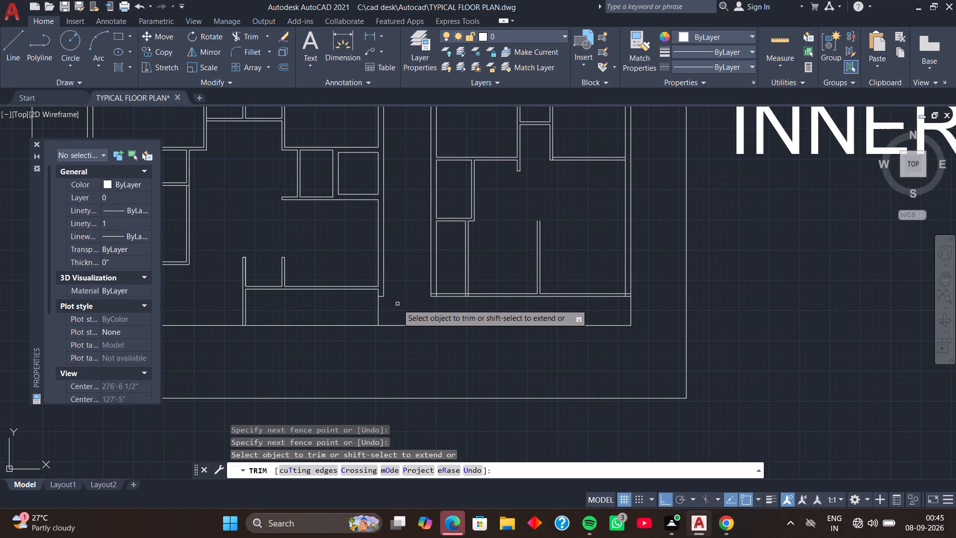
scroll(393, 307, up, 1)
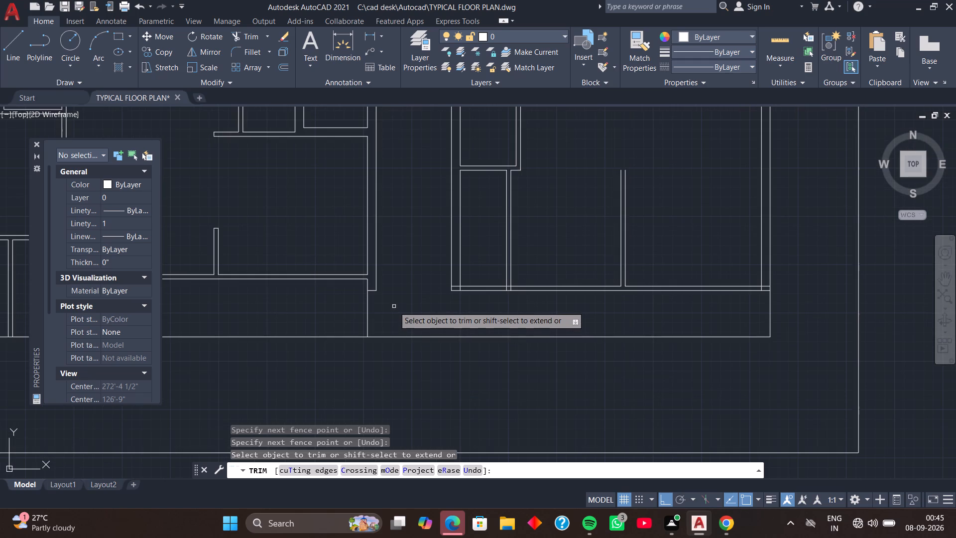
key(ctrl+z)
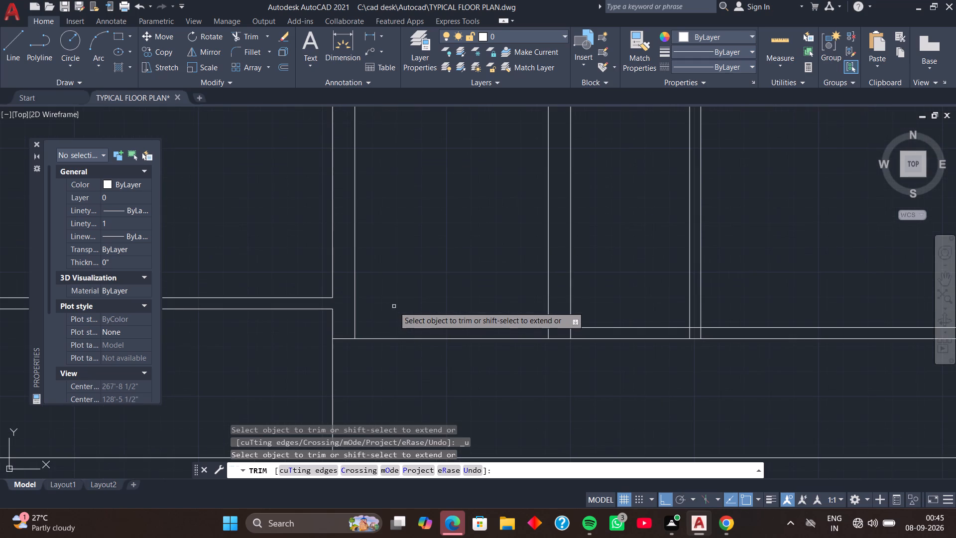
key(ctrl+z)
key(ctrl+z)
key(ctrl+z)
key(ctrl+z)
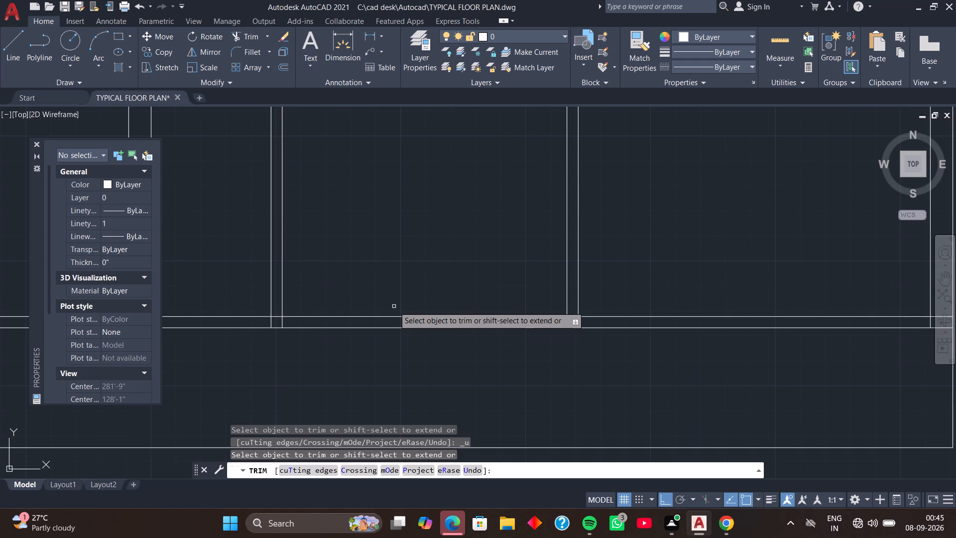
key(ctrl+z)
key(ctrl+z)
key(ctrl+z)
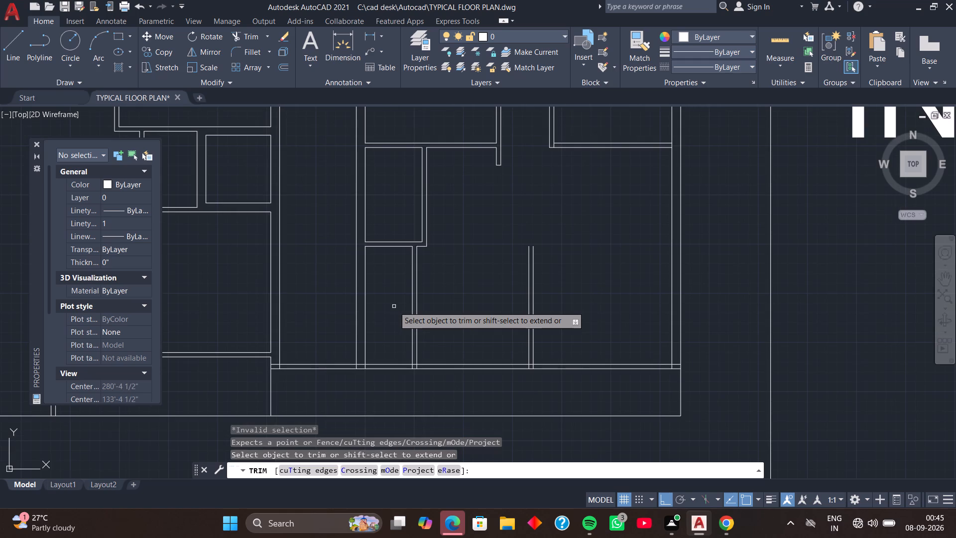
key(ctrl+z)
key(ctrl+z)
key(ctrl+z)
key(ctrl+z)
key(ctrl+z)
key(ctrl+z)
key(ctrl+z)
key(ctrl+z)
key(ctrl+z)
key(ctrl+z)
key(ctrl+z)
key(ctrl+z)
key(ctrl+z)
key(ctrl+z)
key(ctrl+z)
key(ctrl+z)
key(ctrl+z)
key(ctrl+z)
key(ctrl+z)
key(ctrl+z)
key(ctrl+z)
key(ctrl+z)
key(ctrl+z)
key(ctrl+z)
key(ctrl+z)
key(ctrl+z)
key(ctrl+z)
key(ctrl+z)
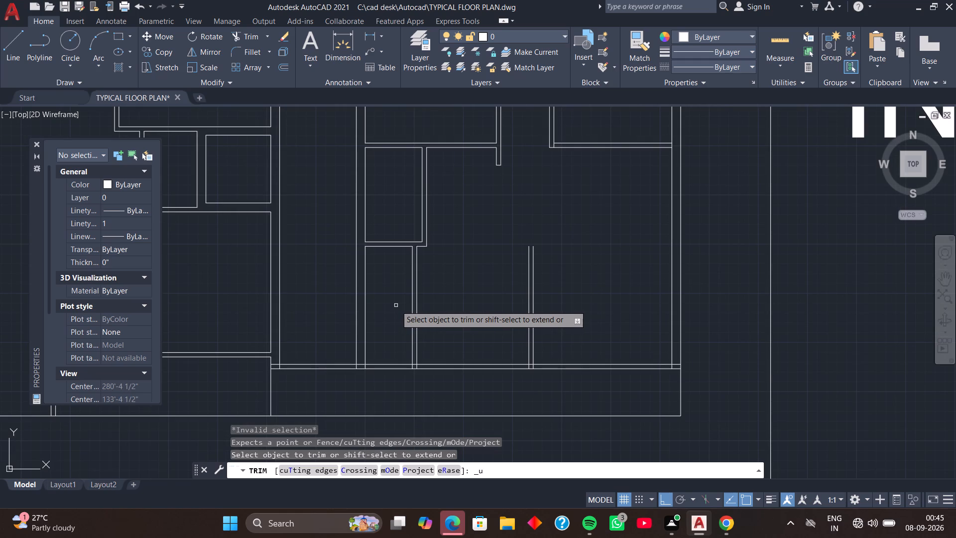
Erase the two horizontal lines of the right unit's 4.5" bottom wall.
scroll(408, 322, down, 2)
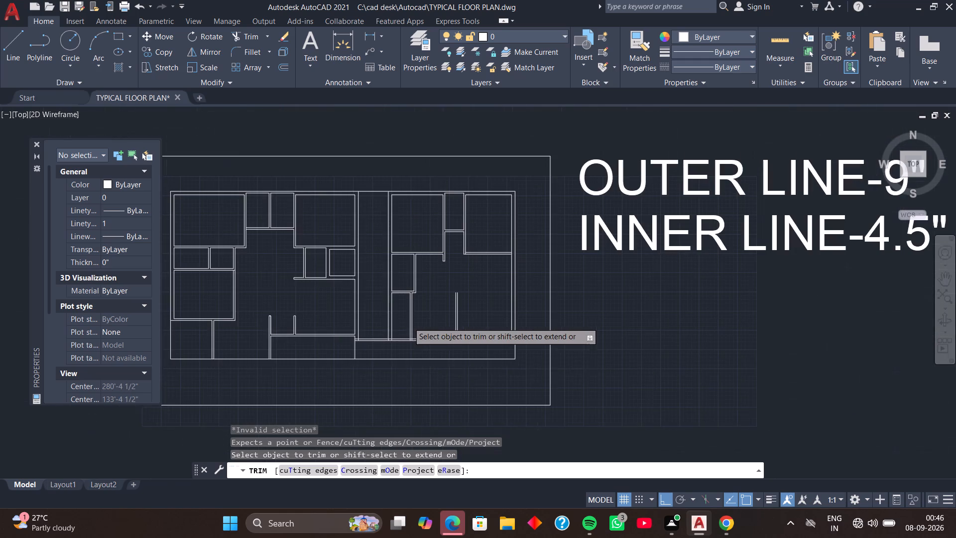
middle_drag(413, 358, 435, 357)
scroll(394, 358, up, 2)
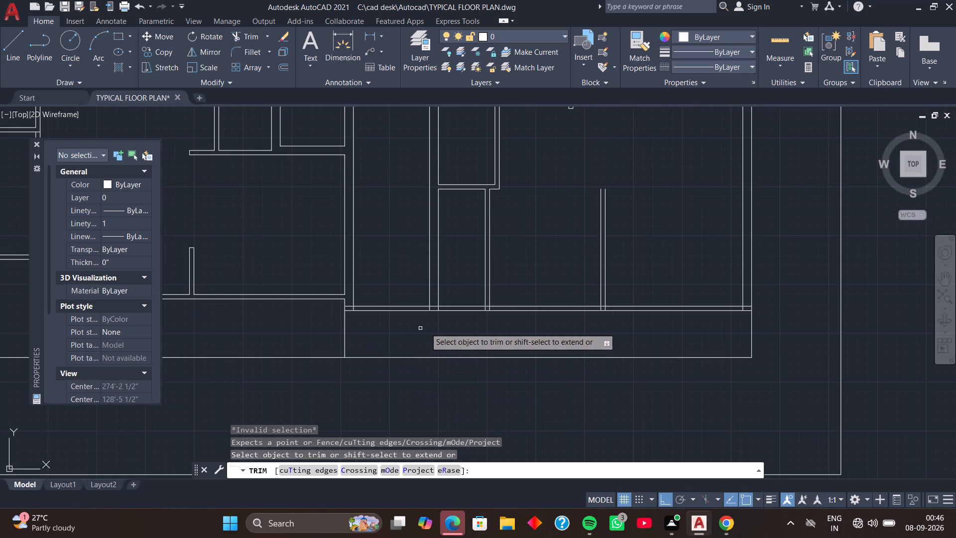
scroll(448, 328, down, 2)
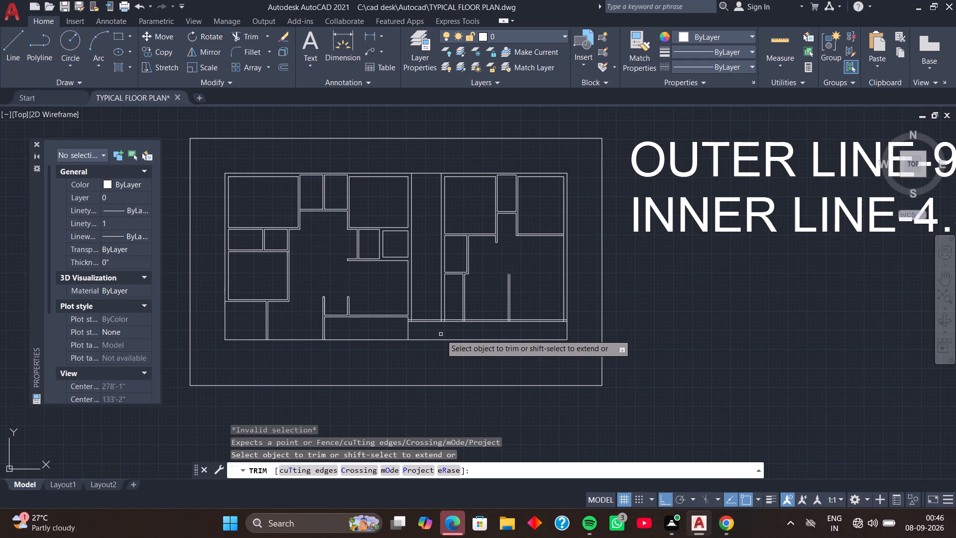
scroll(358, 334, up, 1)
scroll(445, 319, up, 2)
key(Escape)
click(512, 290)
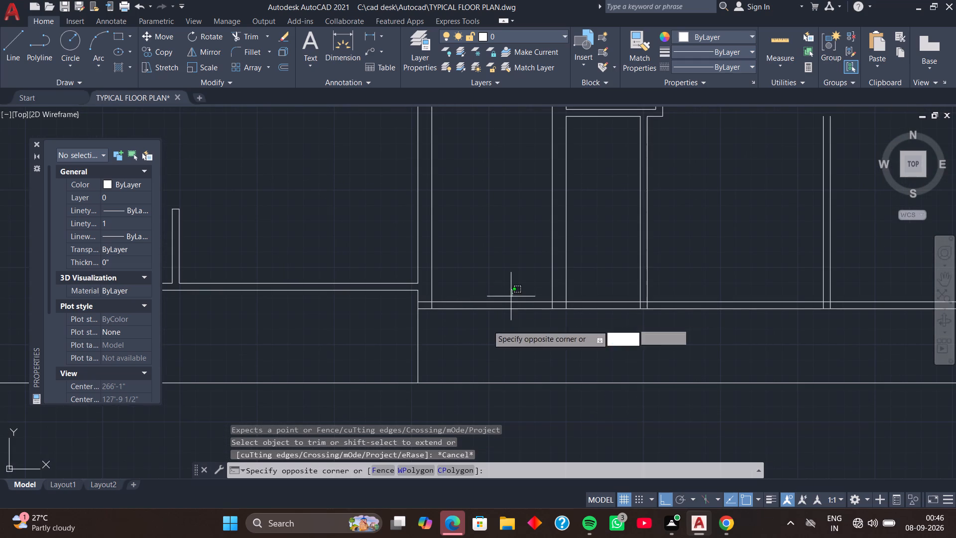
click(487, 325)
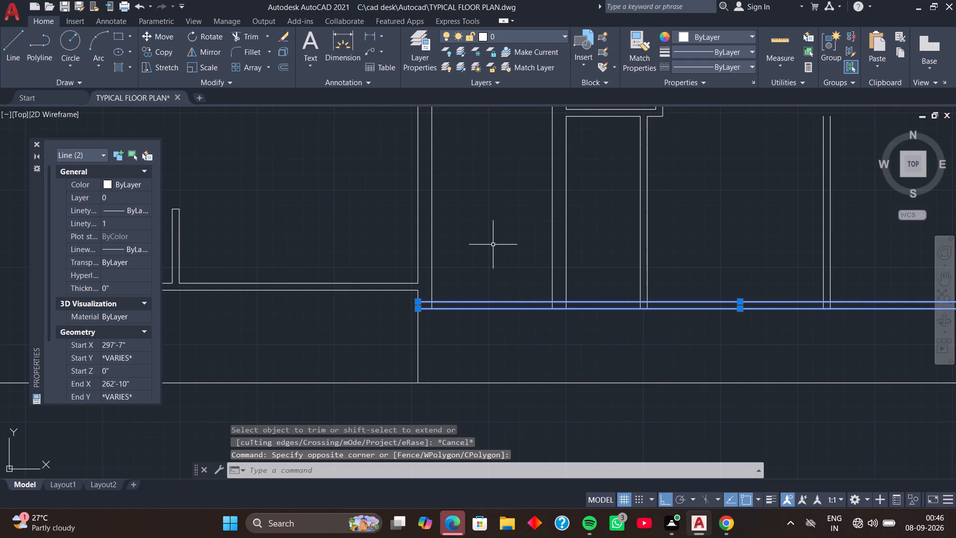
key(Delete)
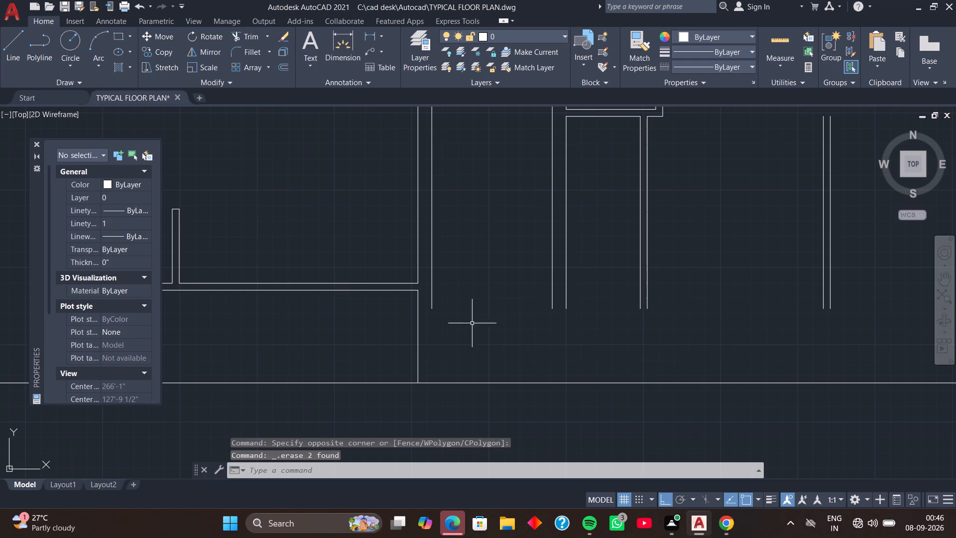
Extend the line on the left unit's side of the central passage down to the building's bottom outline.
scroll(437, 324, up, 1)
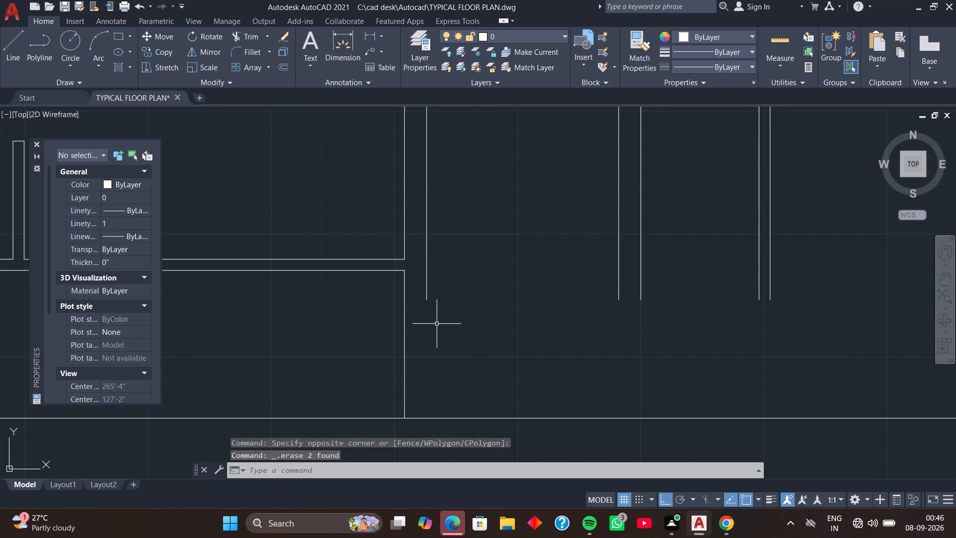
scroll(434, 324, up, 1)
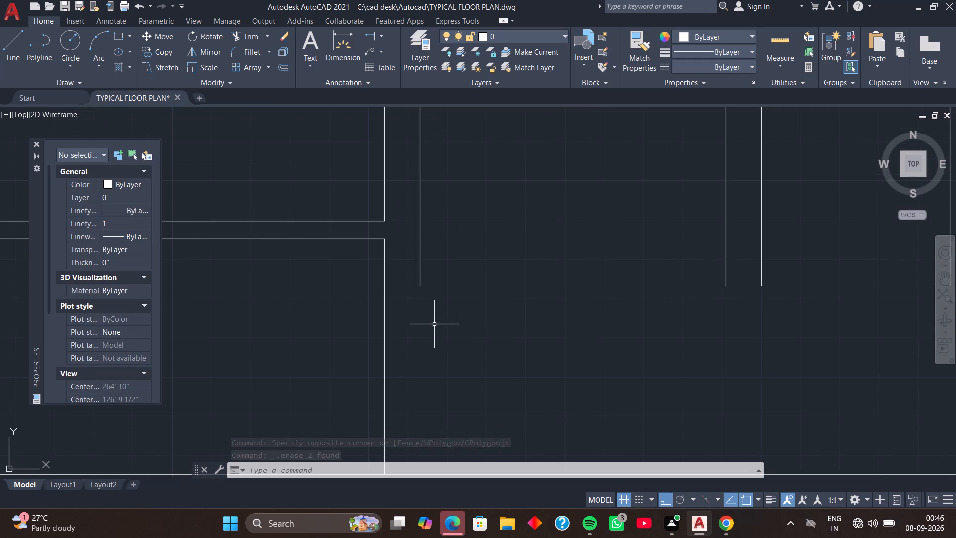
scroll(434, 324, down, 1)
middle_drag(434, 324, 433, 359)
middle_drag(430, 363, 432, 383)
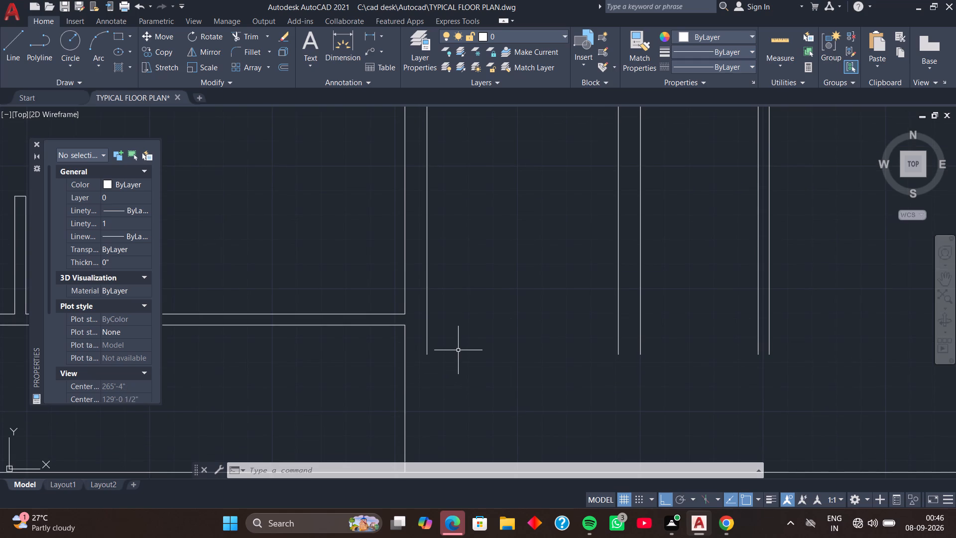
text(EX)
key(space)
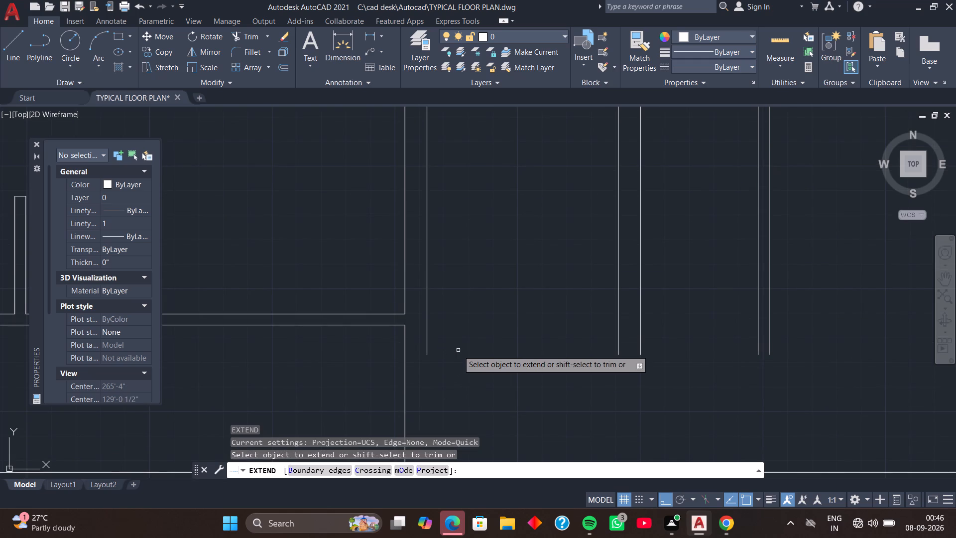
click(428, 331)
scroll(461, 341, down, 1)
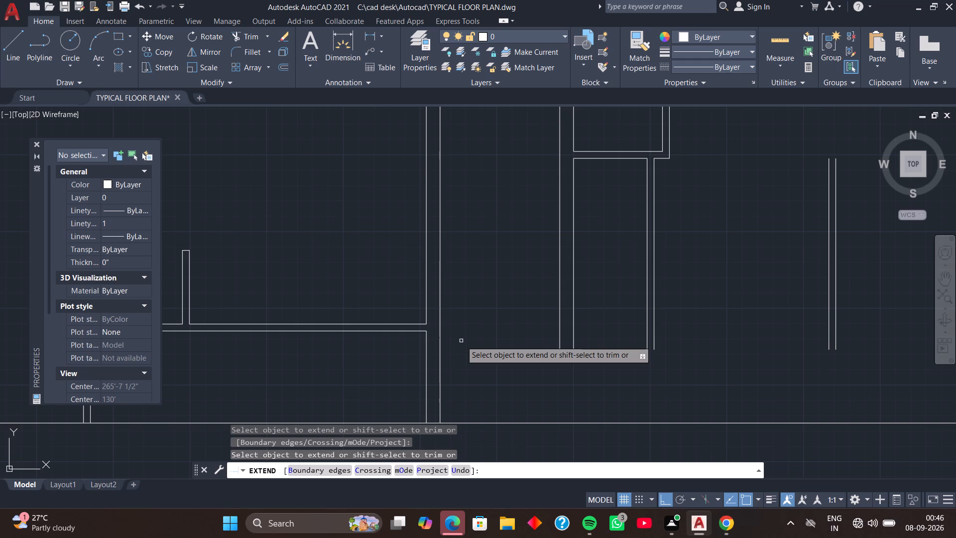
key(space)
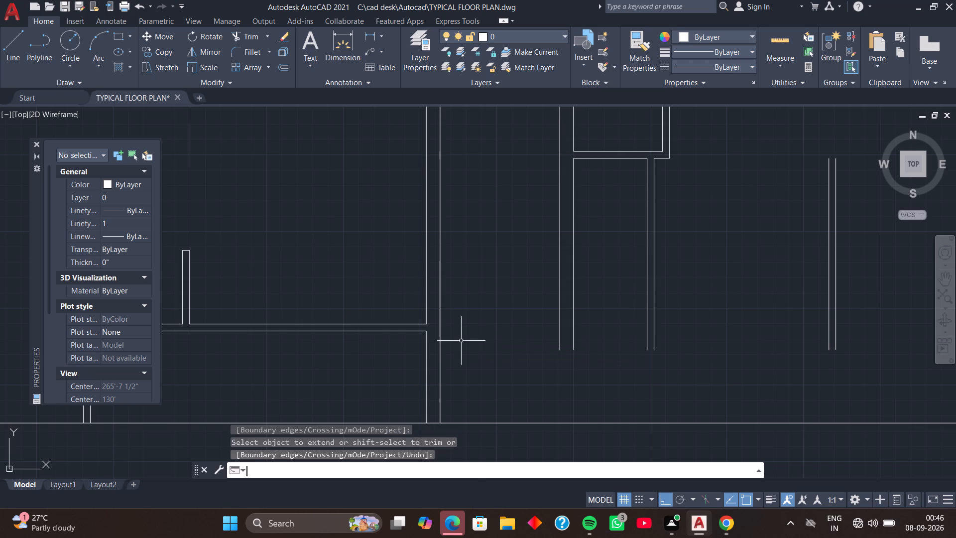
Offset the extended passage wall line 4.5" toward the left unit.
text(O)
key(space)
key(space)
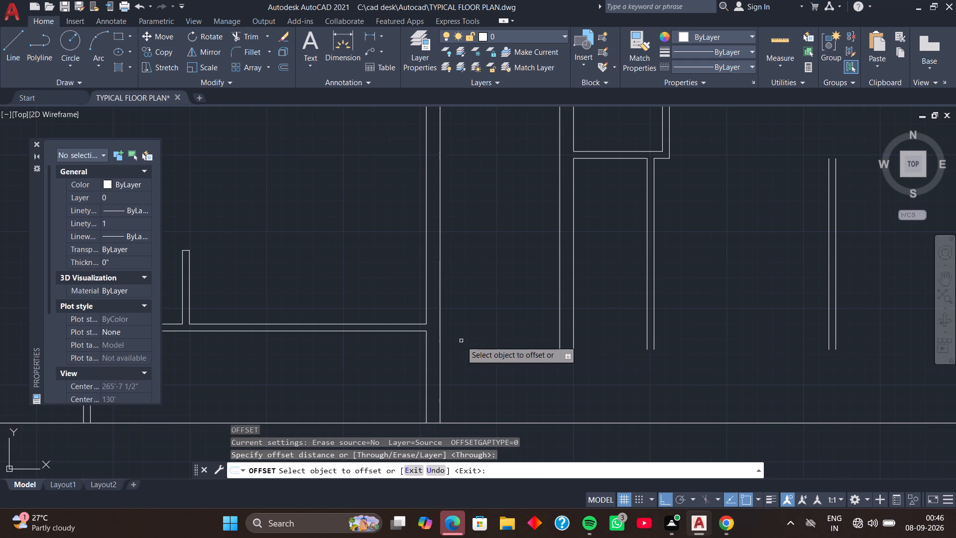
click(441, 341)
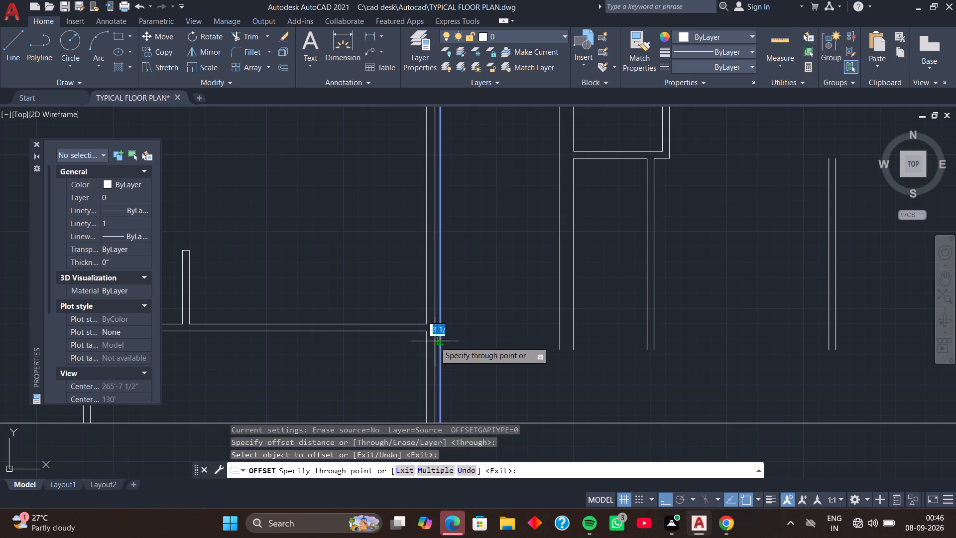
text(4.5)
key(Return)
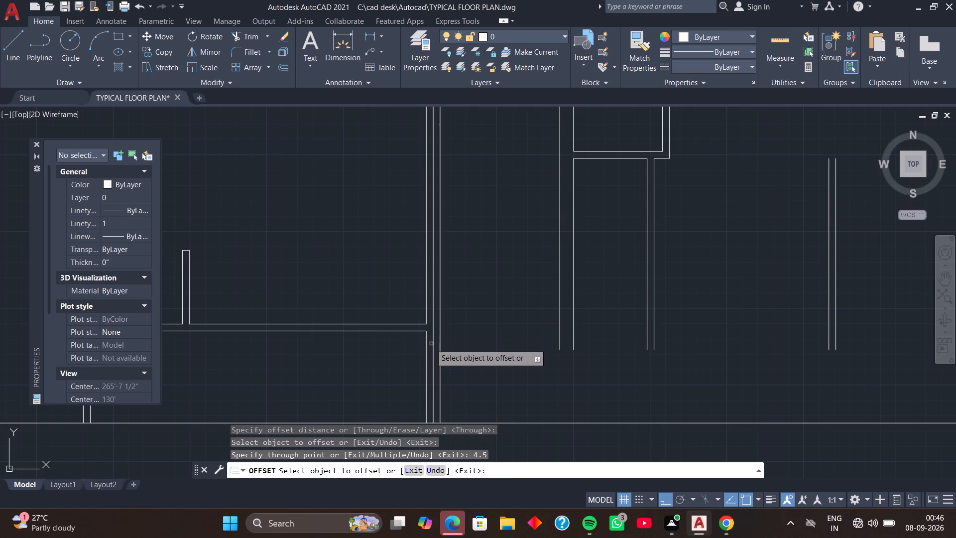
key(space)
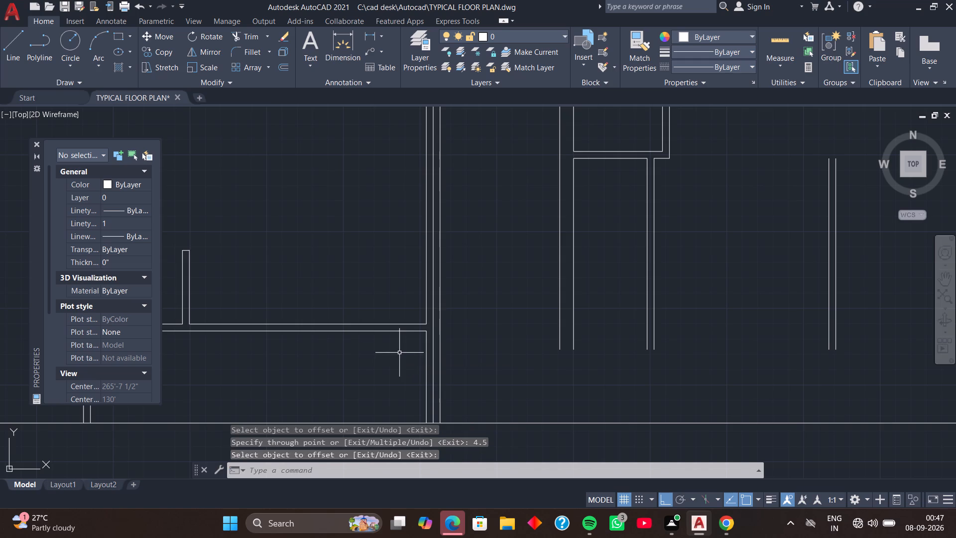
Extend the lower line of the left unit's bottom horizontal partition to the new 4.5" offset line.
key(e)
key(x)
key(space)
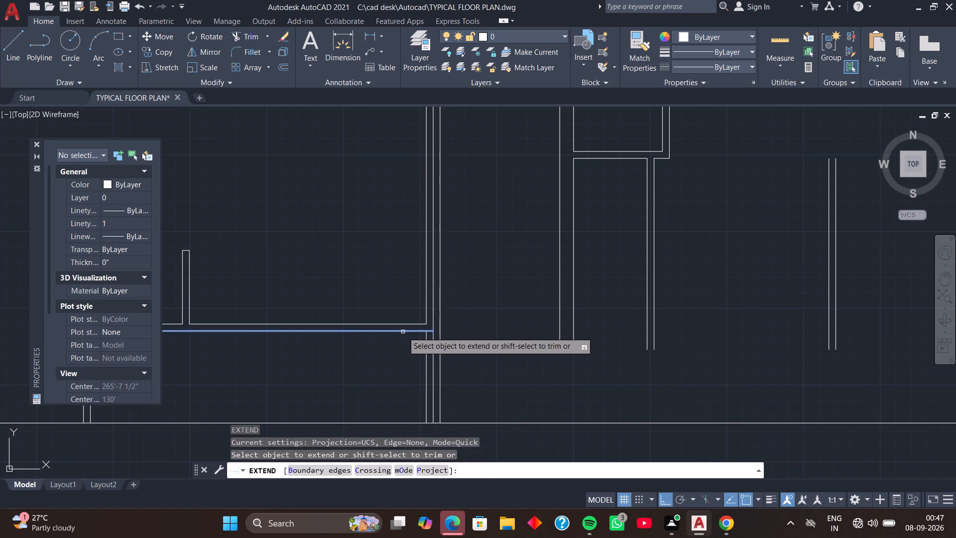
click(403, 332)
key(space)
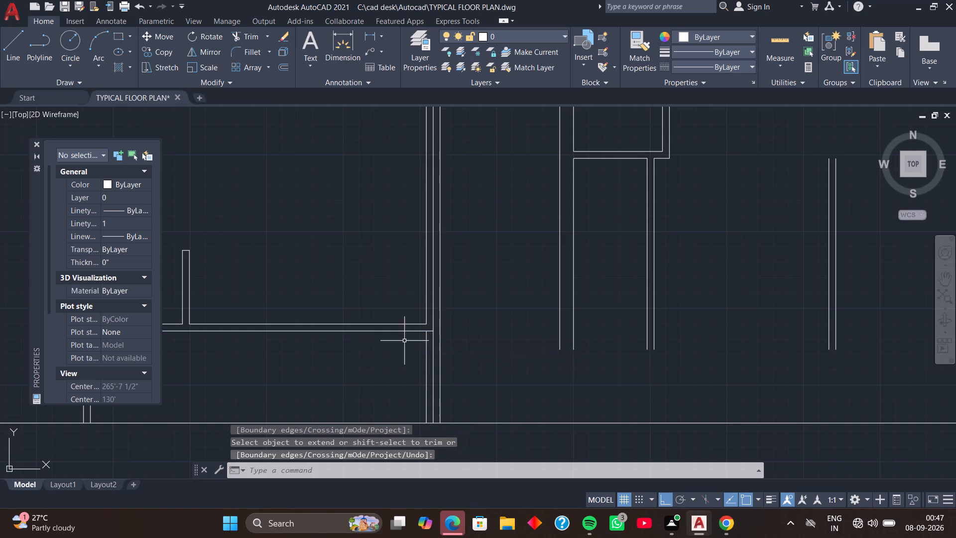
Erase the old short vertical line below the partition at the left unit's lower corner beside the passage.
click(426, 352)
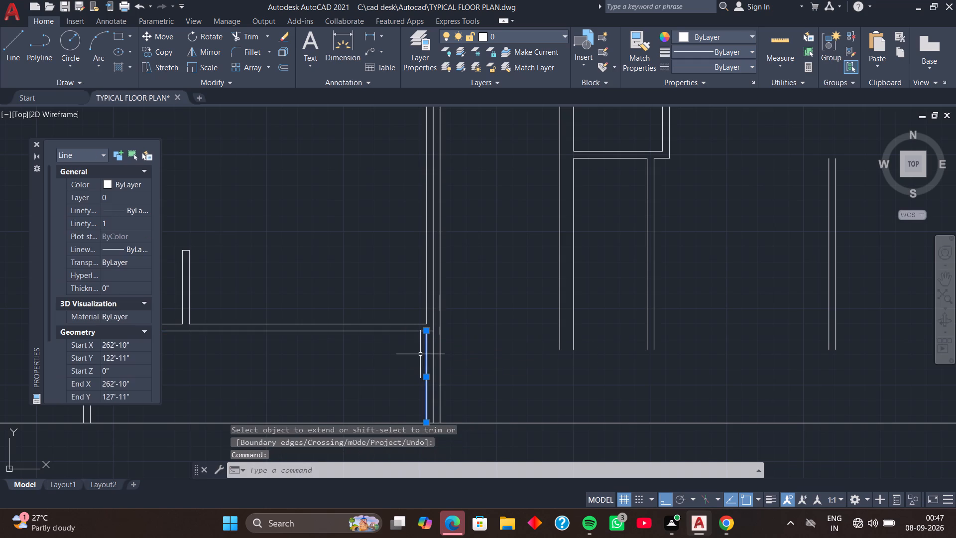
key(Delete)
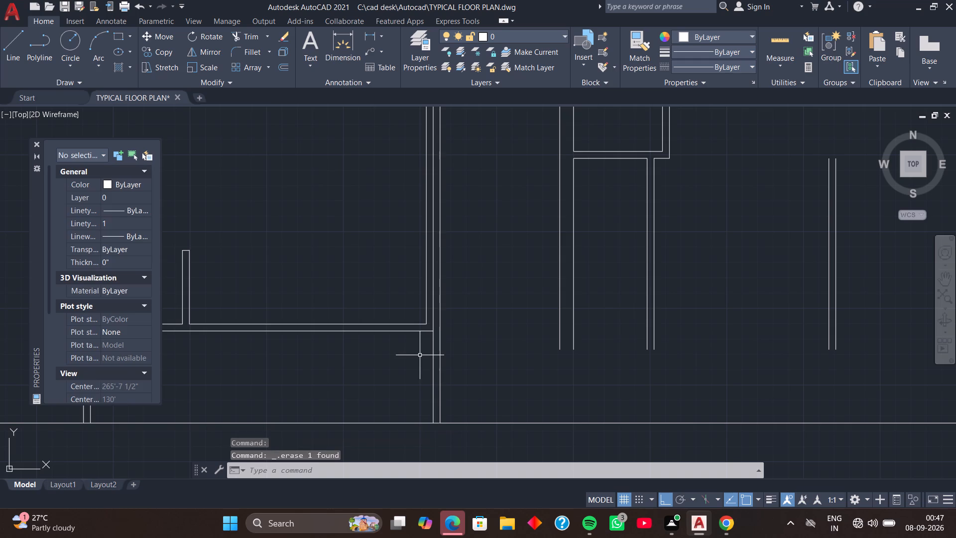
Trim the 4.5" offset line above the left unit's bottom horizontal partition, keeping only its lower portion.
text(TR)
key(space)
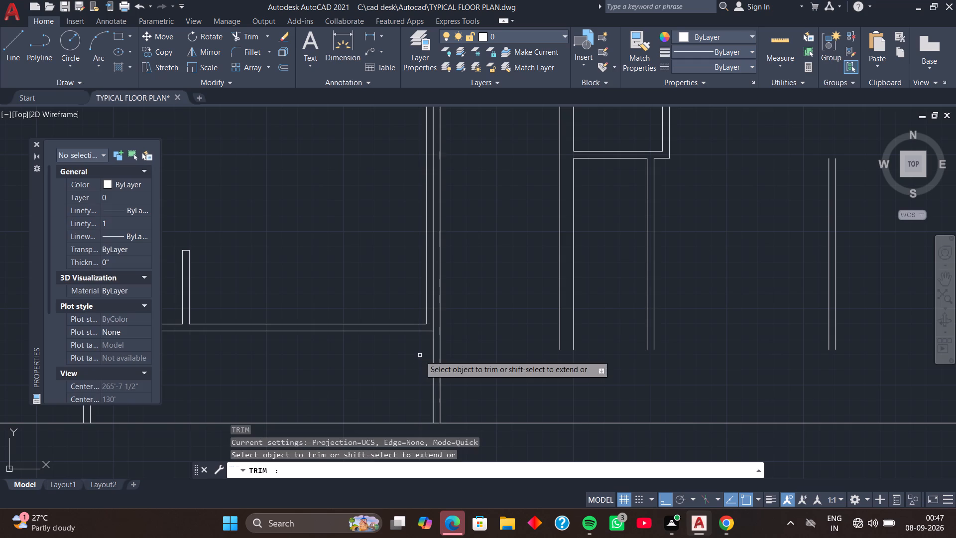
click(434, 312)
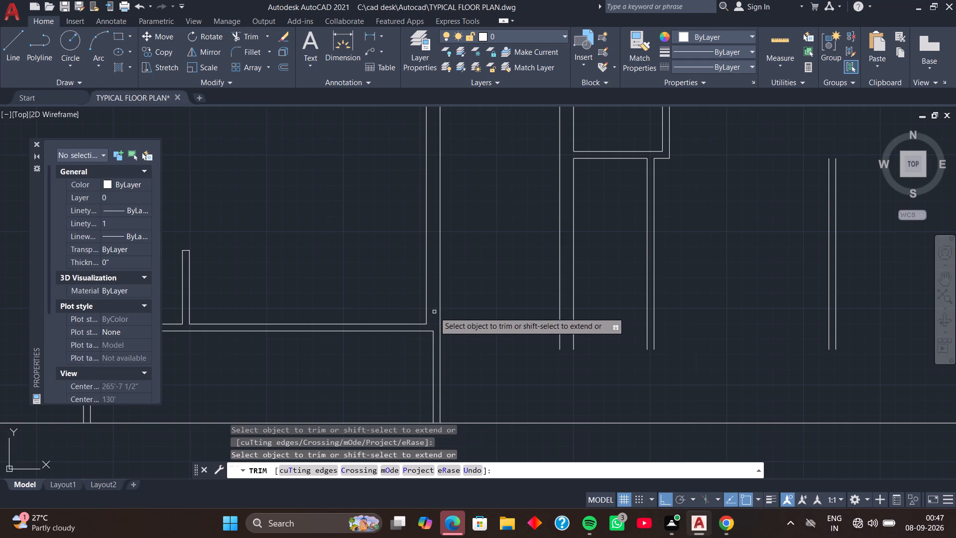
scroll(459, 309, down, 1)
middle_drag(470, 333, 438, 322)
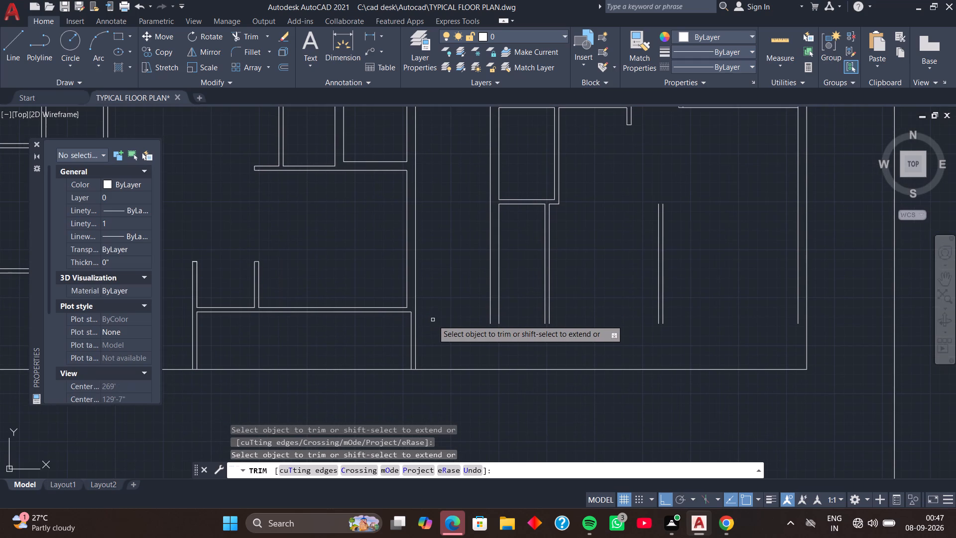
key(Return)
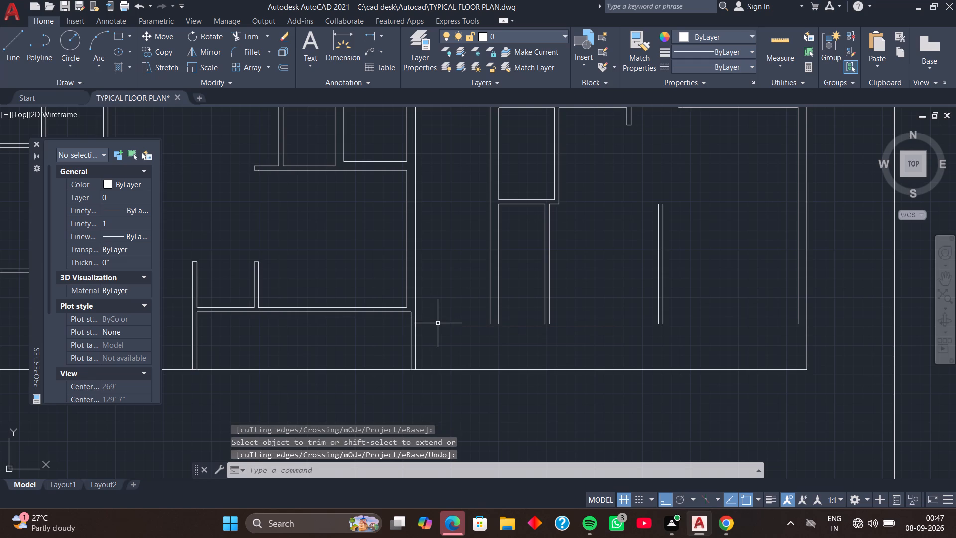
Offset the building's bottom outline upward by 4'6".
text(O)
key(space)
key(space)
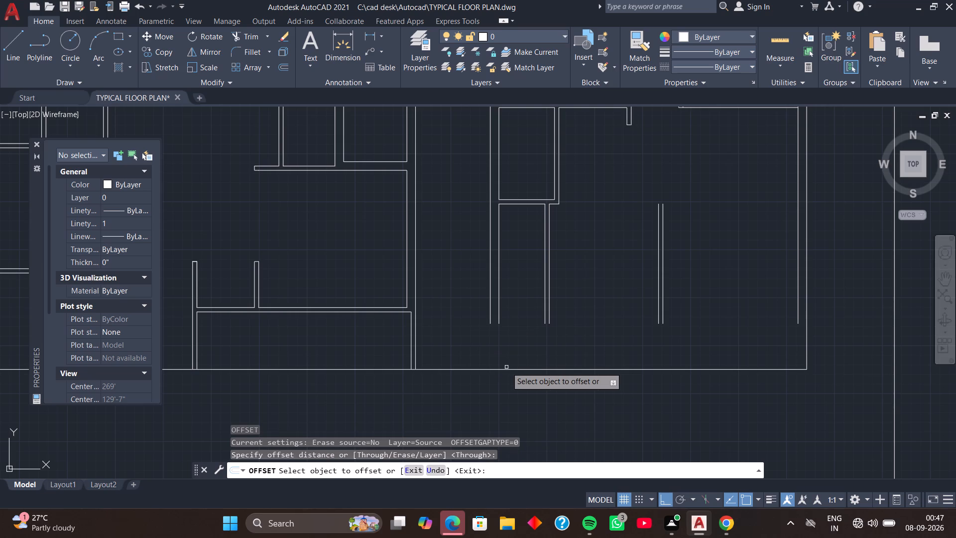
click(509, 369)
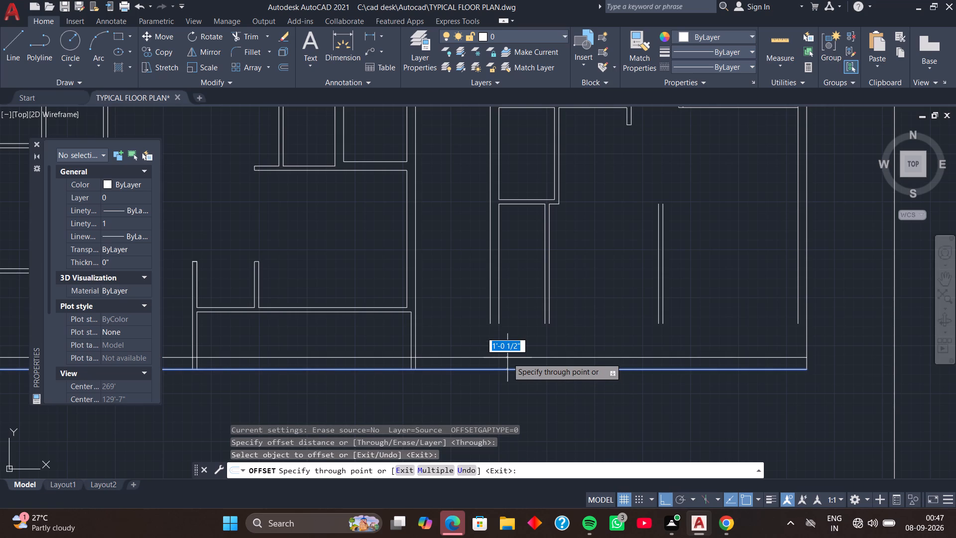
text(4'6)
key(Return)
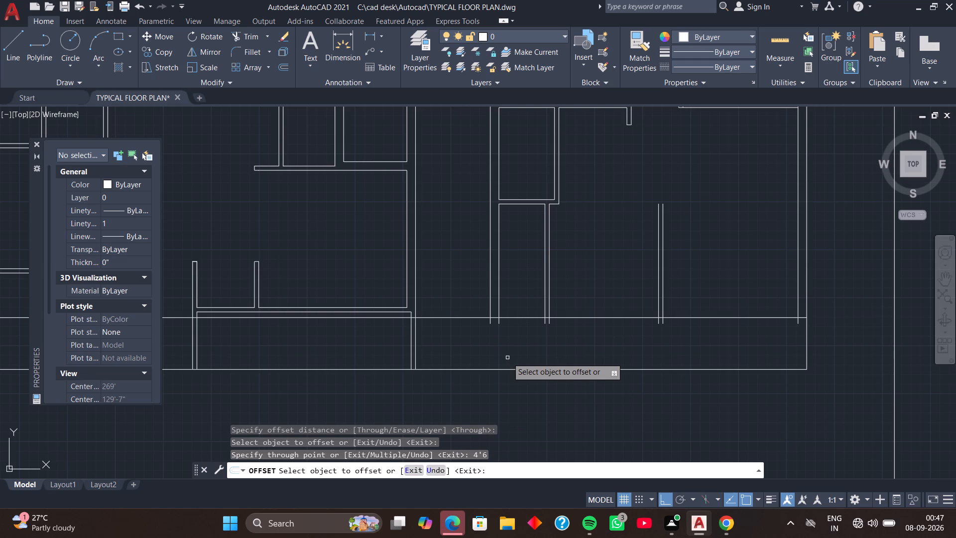
middle_drag(509, 336, 497, 370)
middle_drag(497, 371, 495, 371)
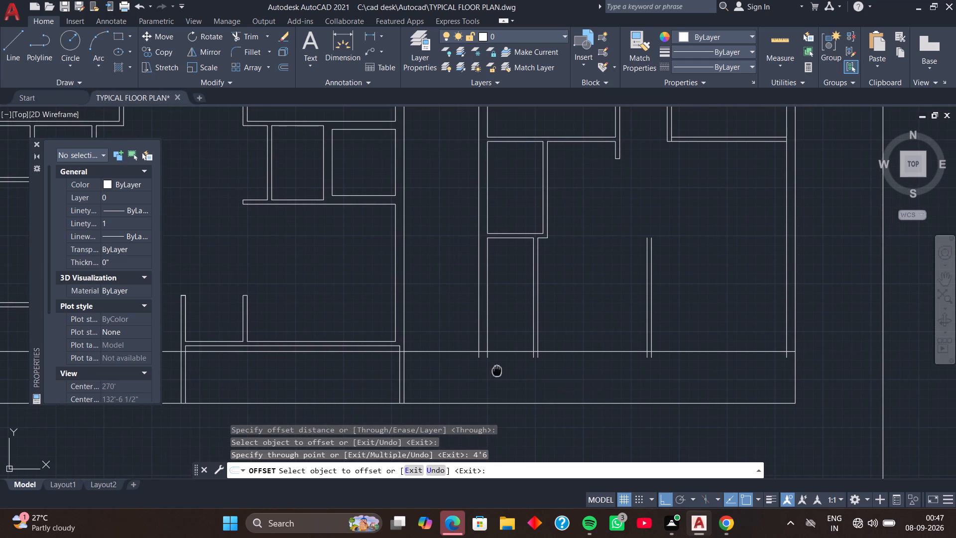
middle_drag(495, 371, 484, 374)
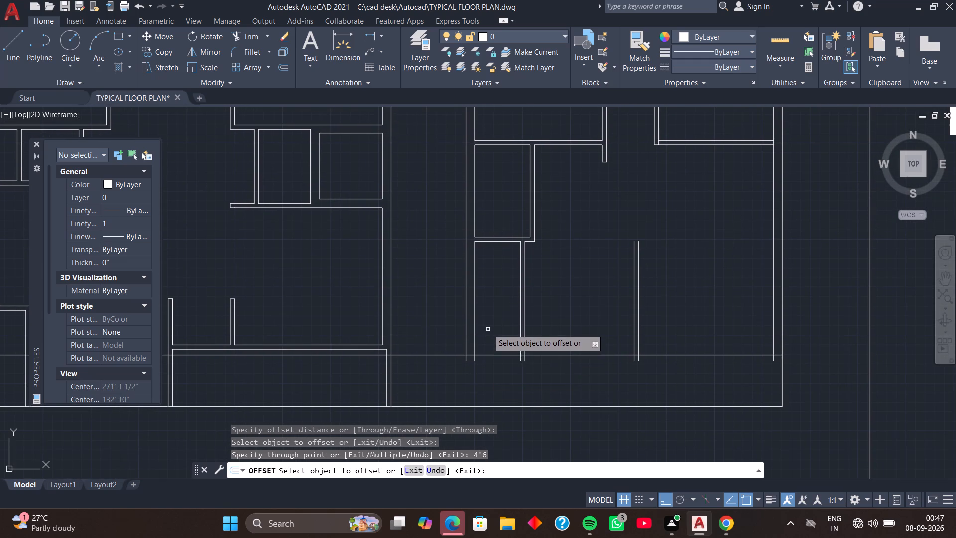
scroll(488, 328, down, 1)
middle_drag(488, 328, 482, 410)
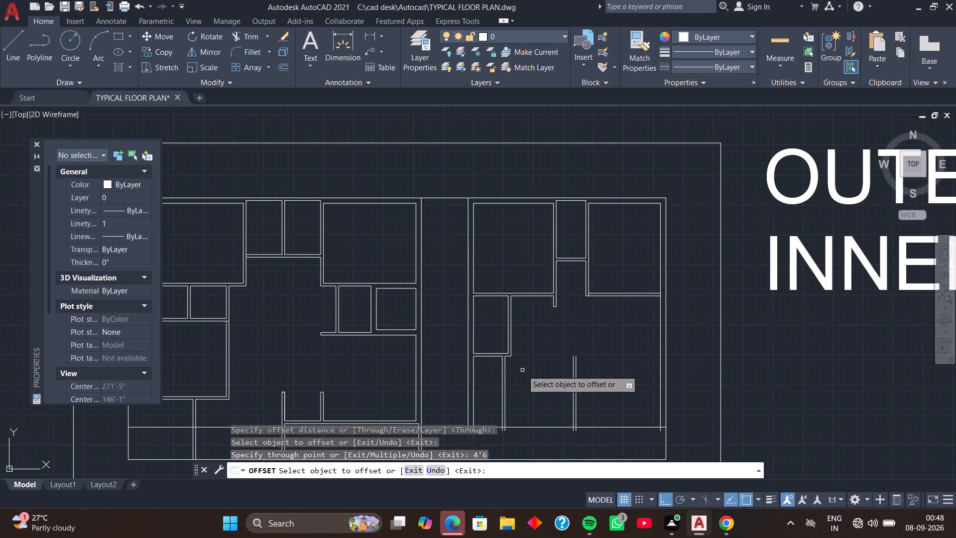
middle_drag(488, 323, 518, 333)
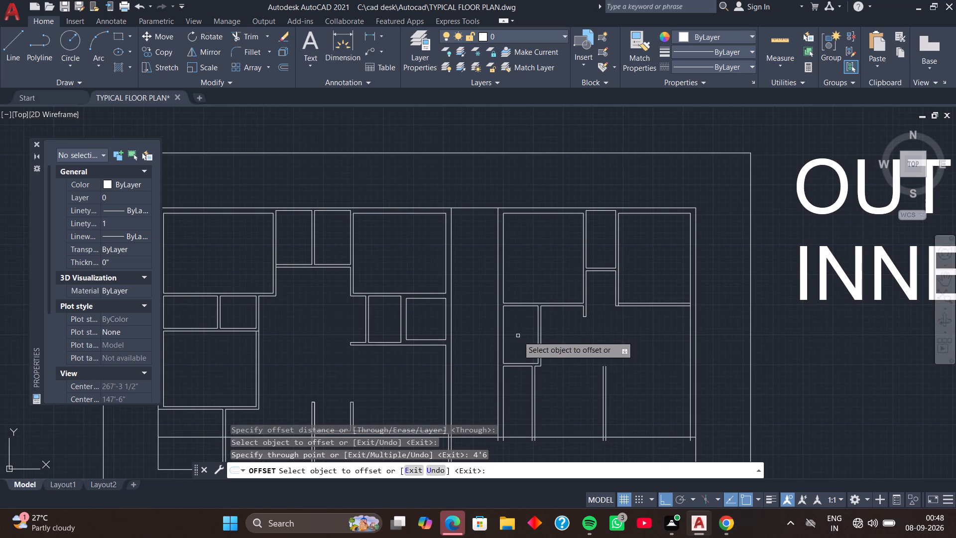
key(Escape)
Erase the right unit's lower partitions: the small room's walls, the vertical partition below it and the free-standing vertical partition.
click(567, 334)
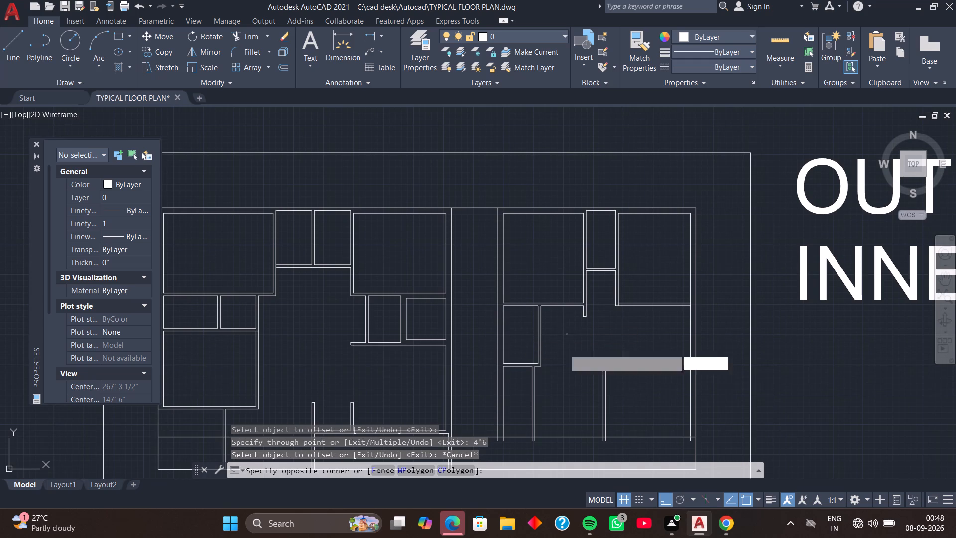
click(521, 401)
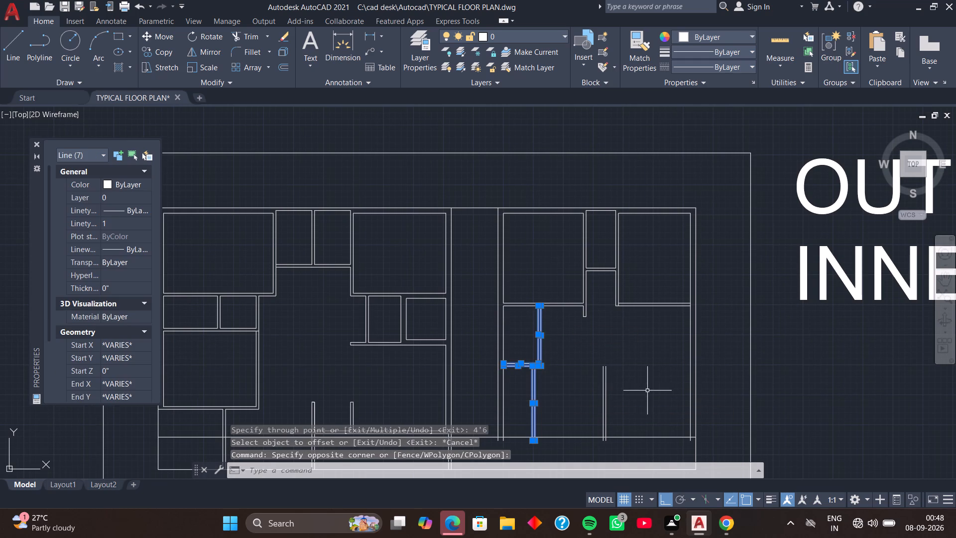
click(648, 391)
click(587, 405)
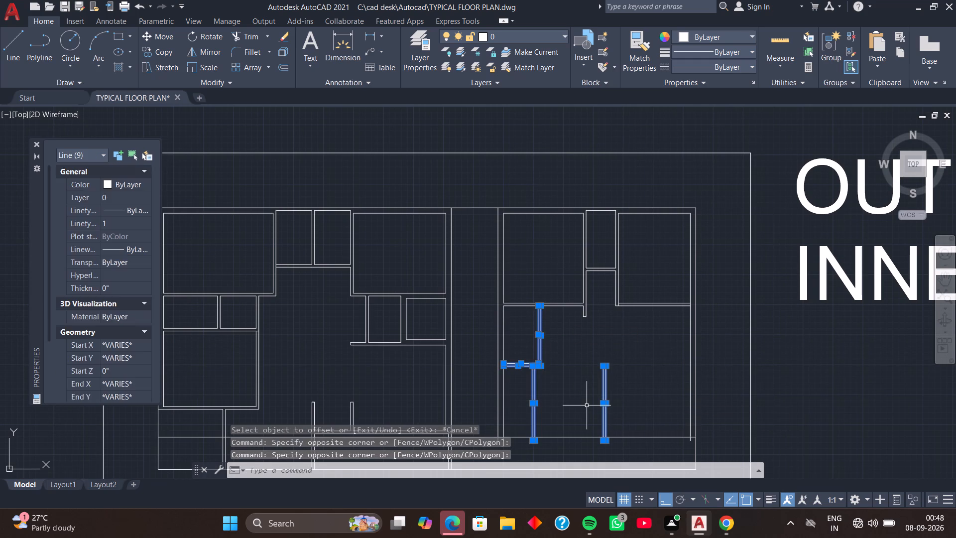
key(Delete)
scroll(590, 401, down, 1)
middle_drag(590, 394, 579, 352)
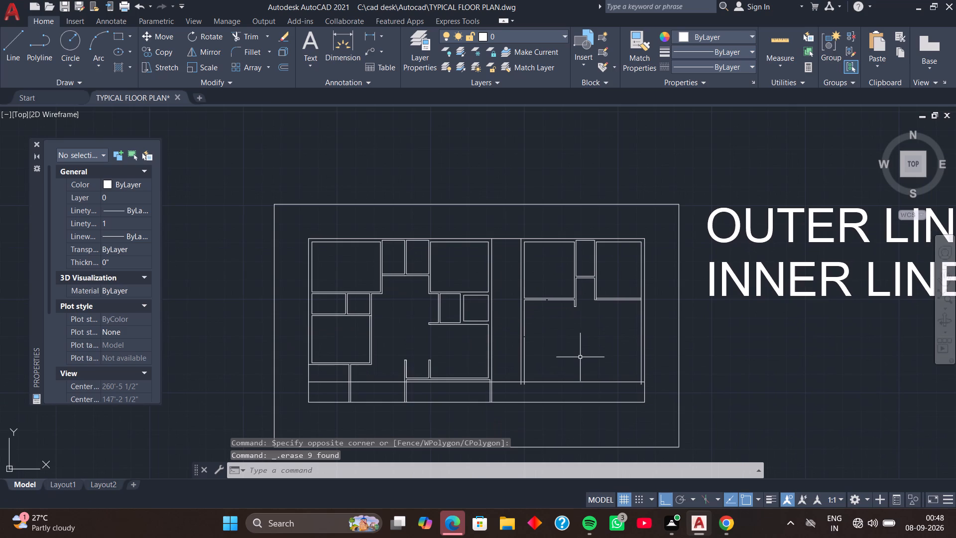
Erase the full-width horizontal line offset 4'6" above the building's bottom outline.
click(580, 357)
click(562, 399)
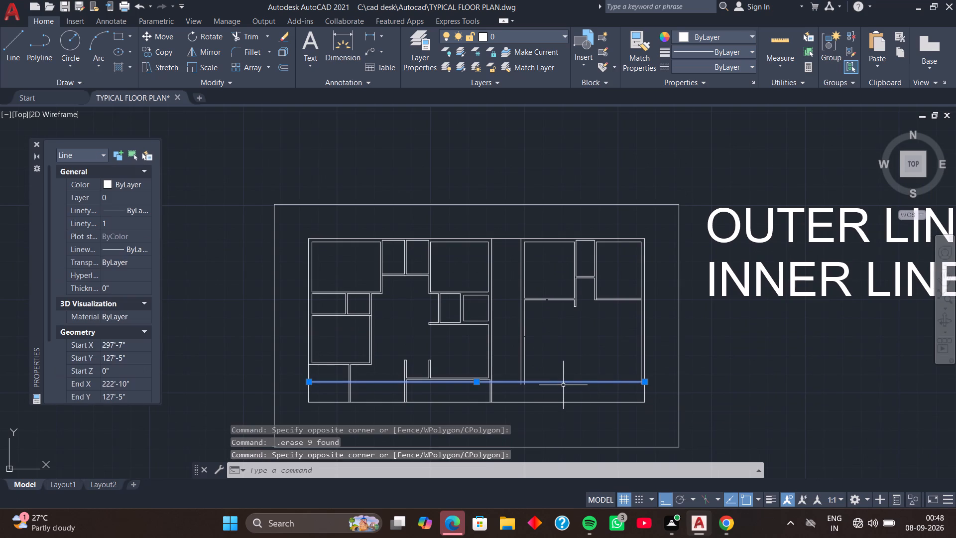
key(Delete)
Erase the two collinear inner-face lines of the right unit's passage-side wall below the upper-left room.
scroll(549, 353, up, 2)
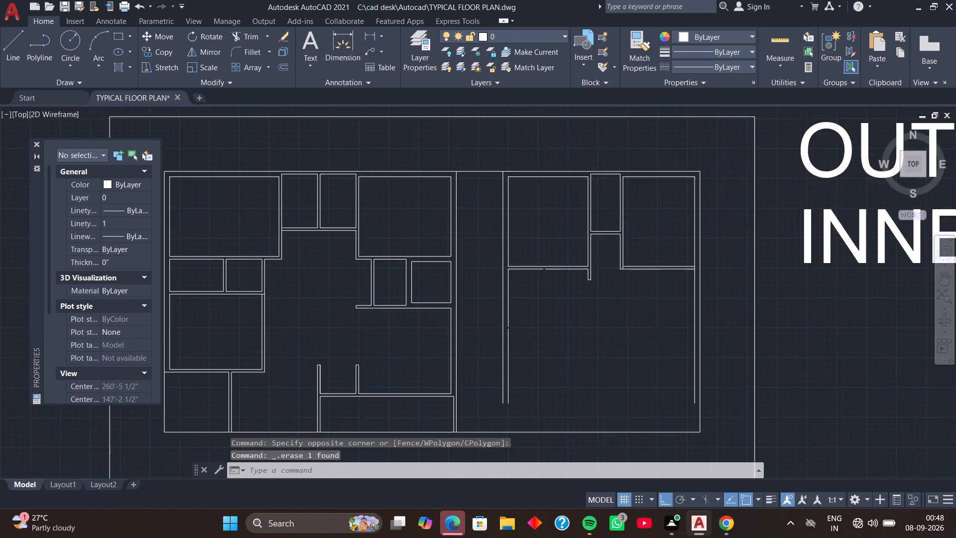
scroll(549, 353, up, 1)
middle_drag(531, 329, 552, 343)
middle_drag(533, 312, 548, 373)
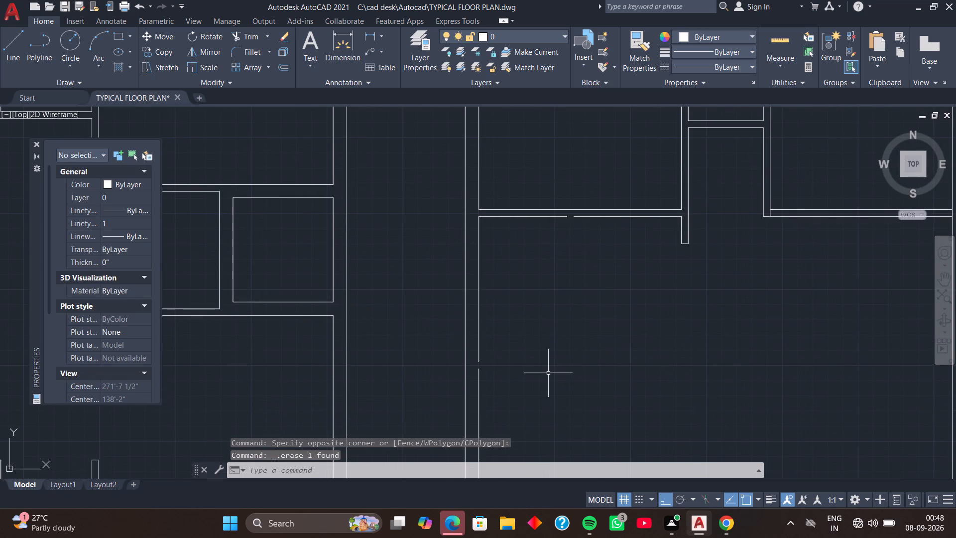
click(479, 280)
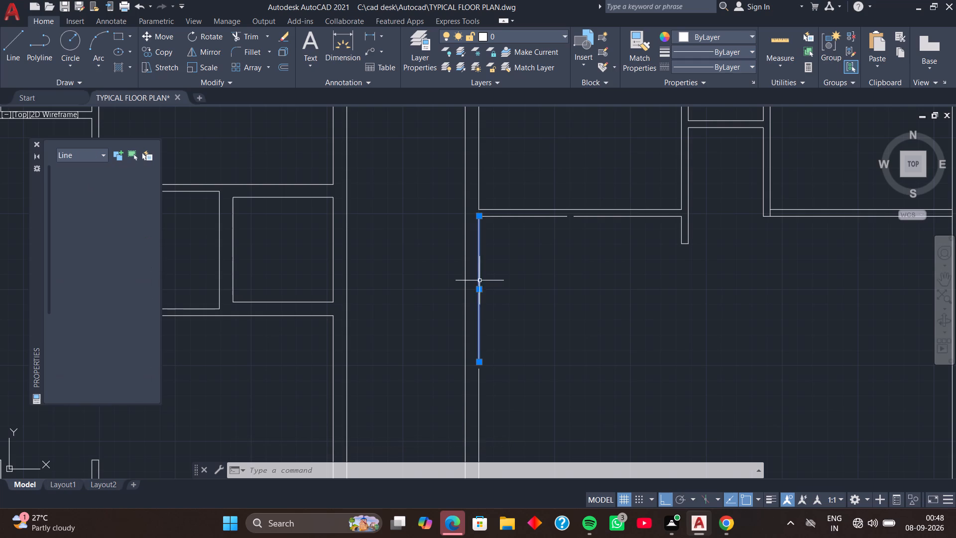
scroll(510, 286, down, 1)
middle_drag(524, 317, 535, 247)
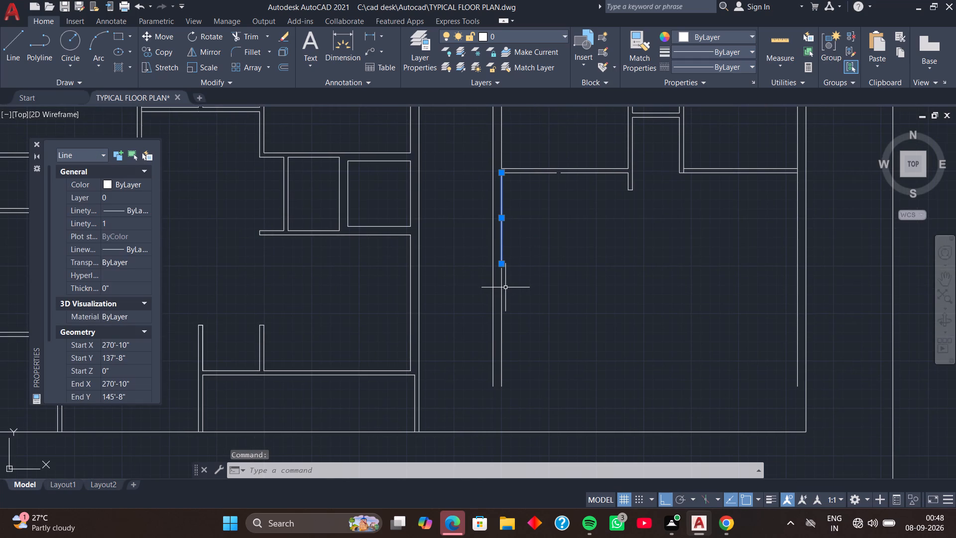
click(503, 289)
click(501, 291)
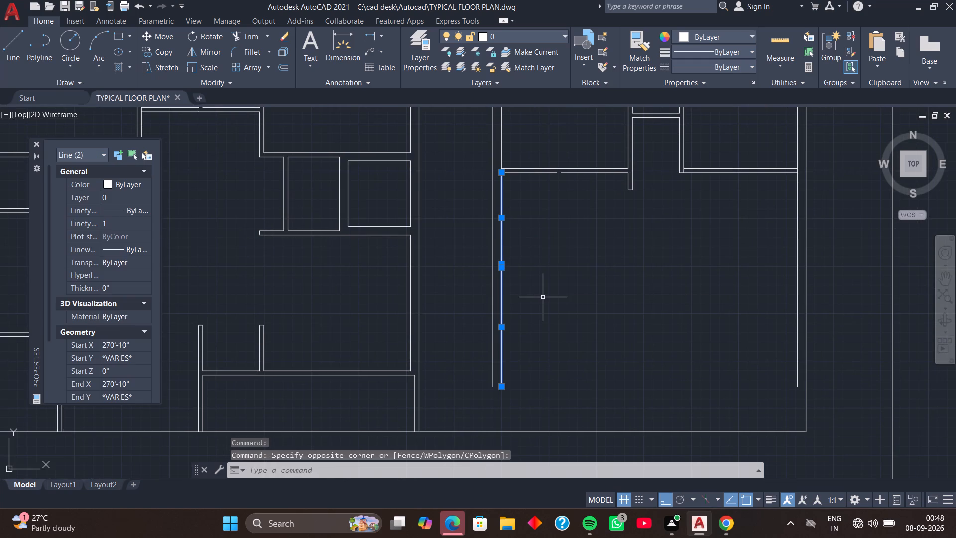
key(Delete)
Erase the left segment of the broken lower line of the partition under the right unit's upper-left room.
middle_drag(552, 222, 537, 359)
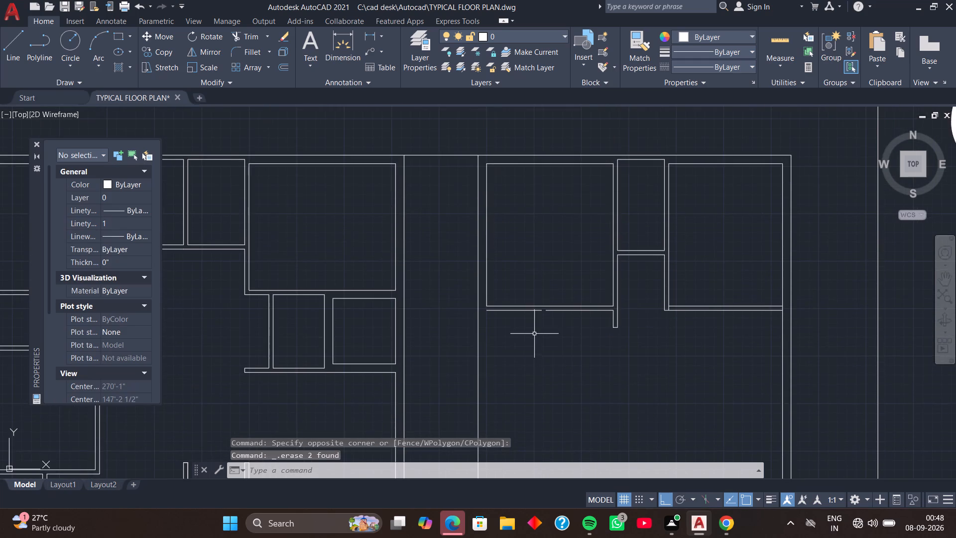
scroll(533, 330, up, 2)
click(523, 280)
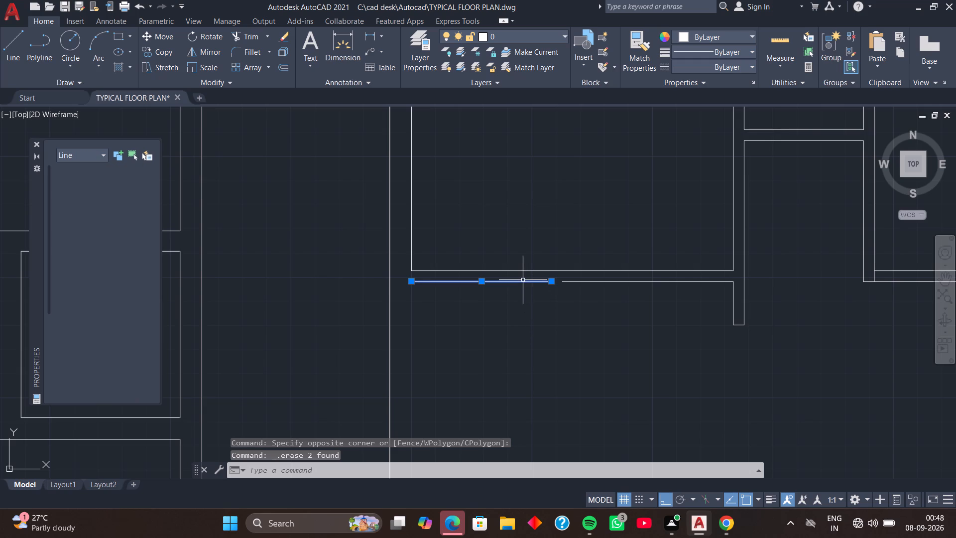
key(Delete)
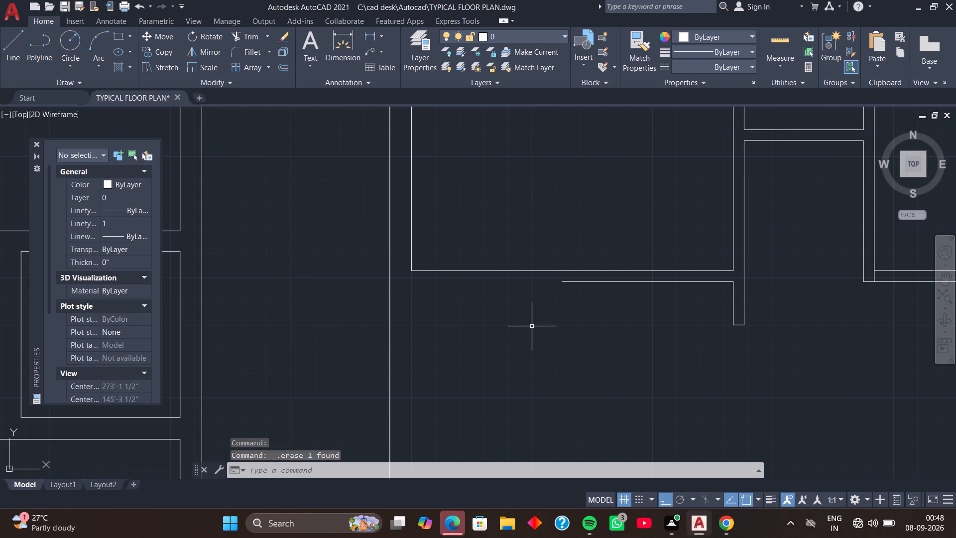
Extend the remaining lower partition line leftward to the right unit's passage-side wall line.
key(e)
text(X)
key(space)
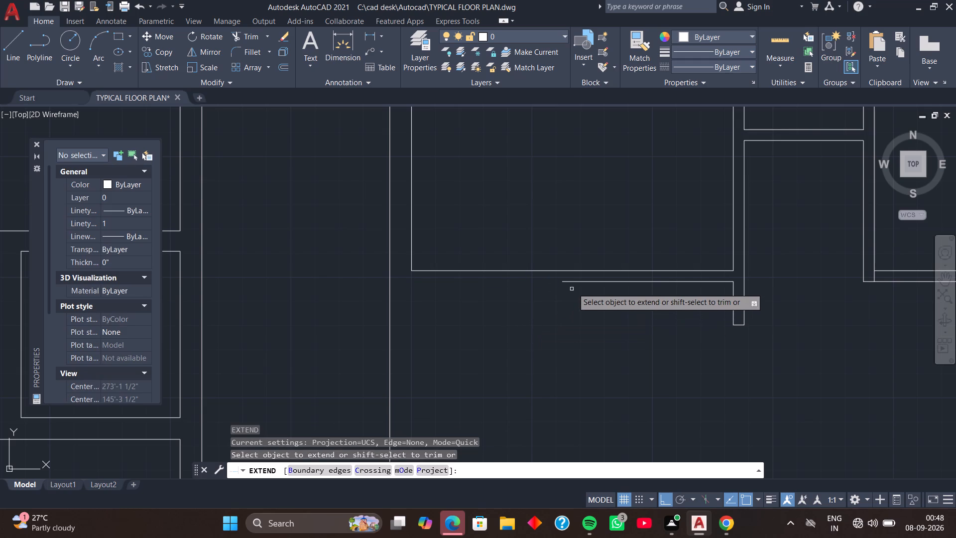
click(575, 282)
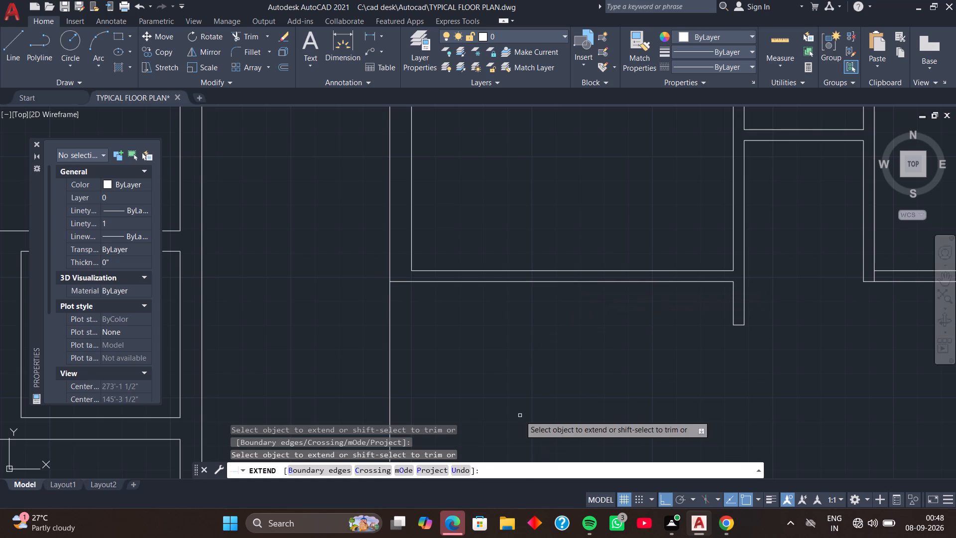
key(space)
Offset the right unit's passage-side wall line 4.5" toward the inside of the unit.
text(O)
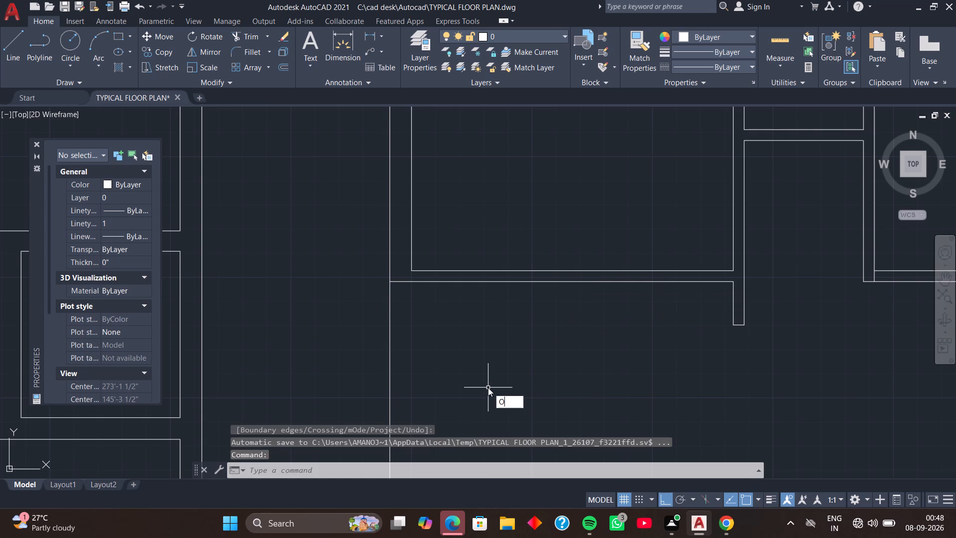
key(space)
key(space)
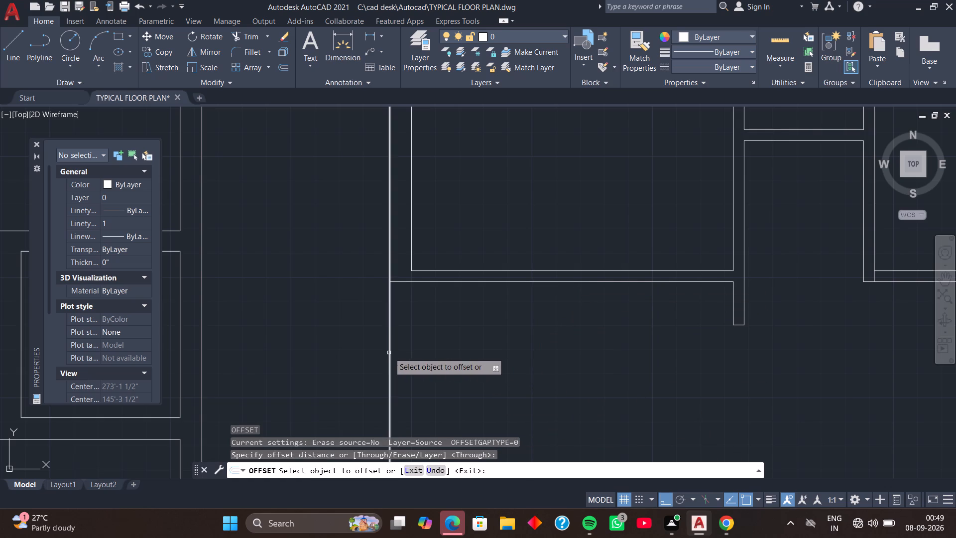
click(389, 353)
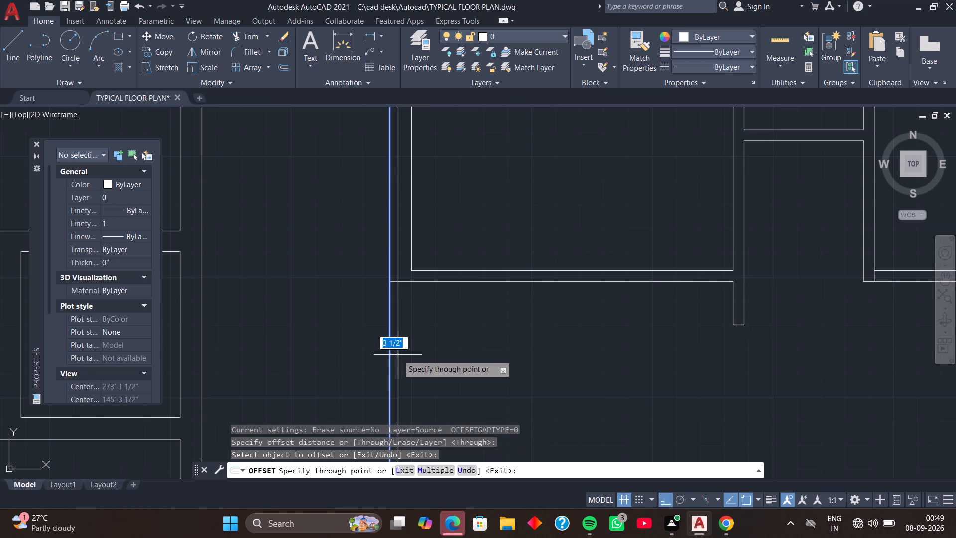
text(4.)
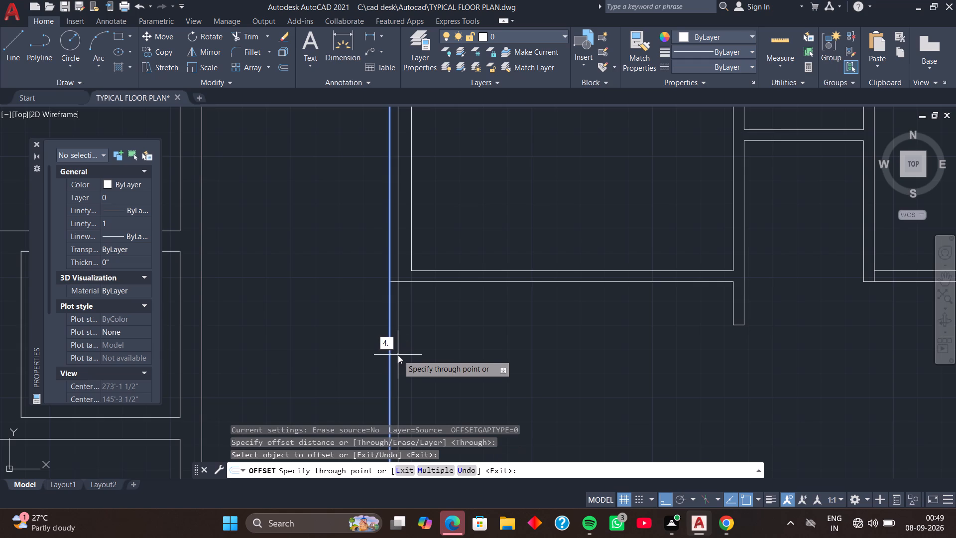
key(5)
key(Return)
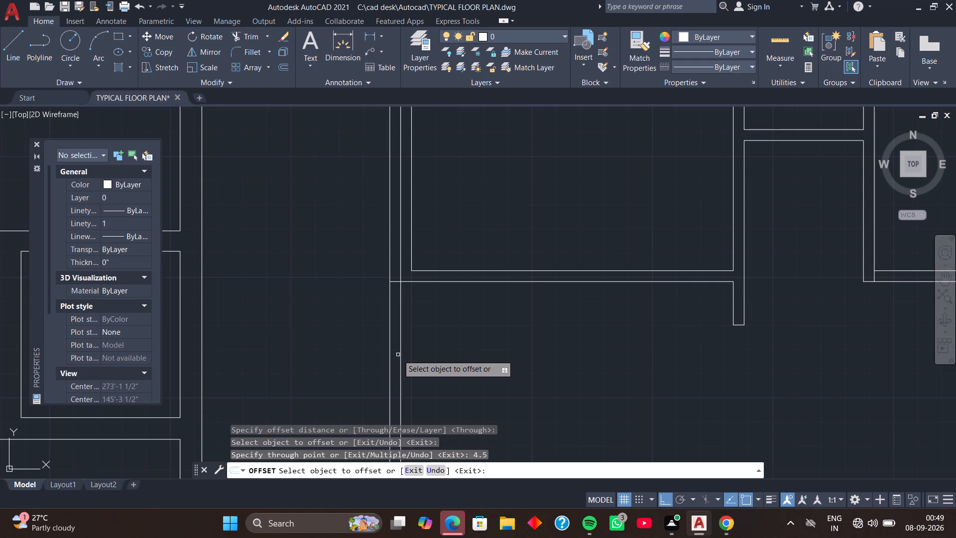
key(space)
Trim the new wall line above the partition and the partition line's stub across the wall to form a clean corner.
text(TR)
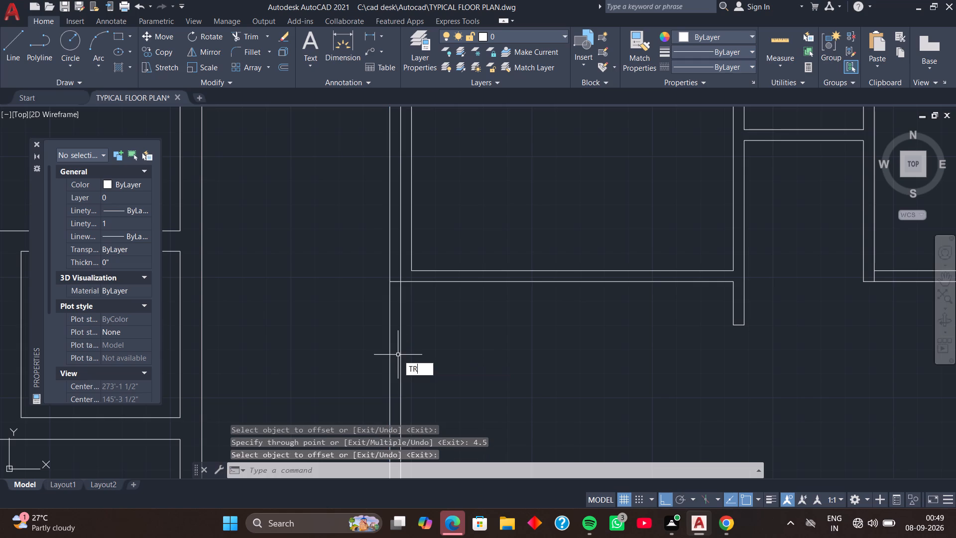
key(space)
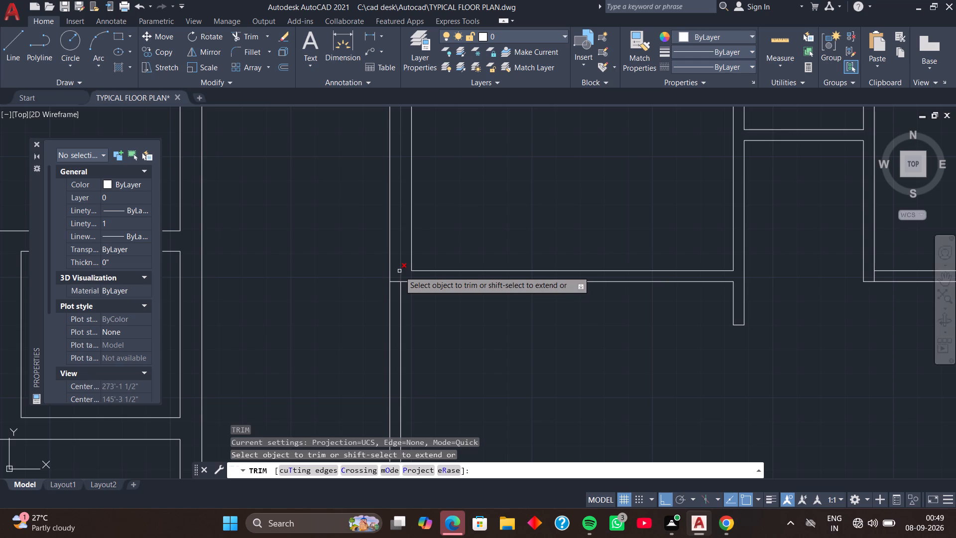
click(399, 271)
click(396, 281)
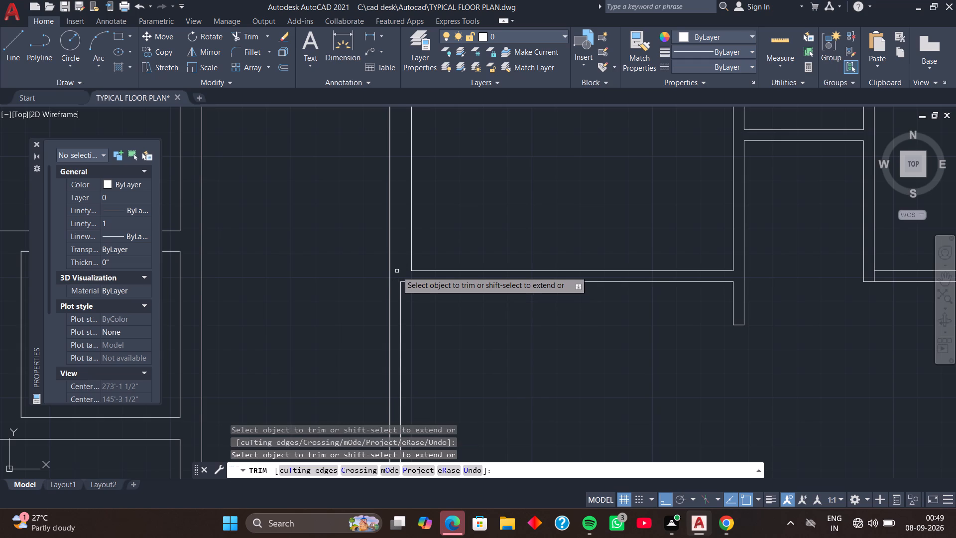
key(space)
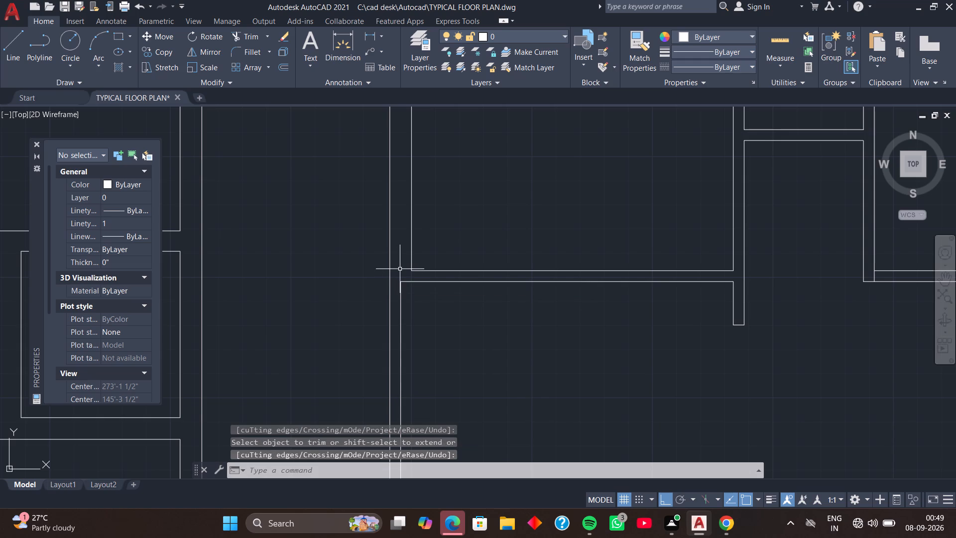
Offset the passage-side wall's inner face 4'10" into the unit, and offset that line 4.5" for a vertical partition.
key(o)
key(space)
key(space)
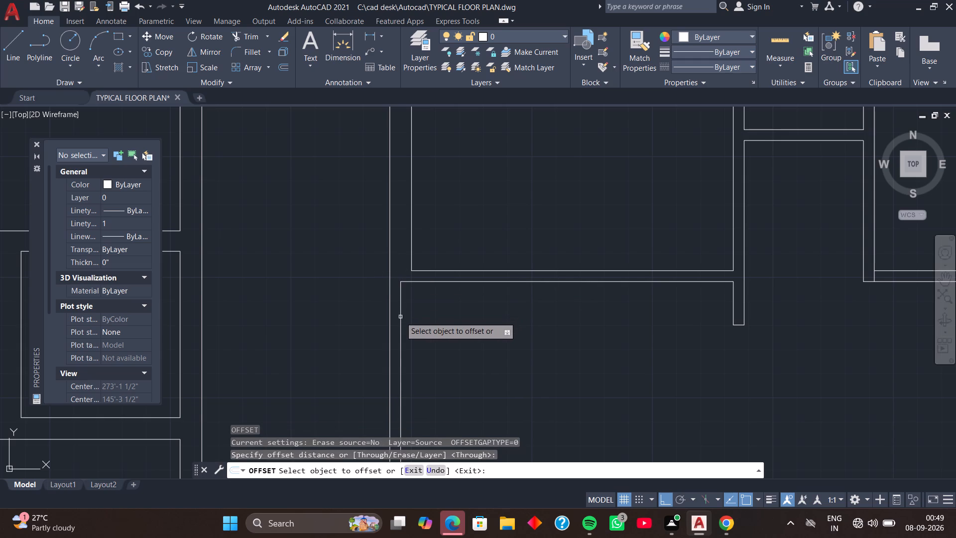
click(400, 317)
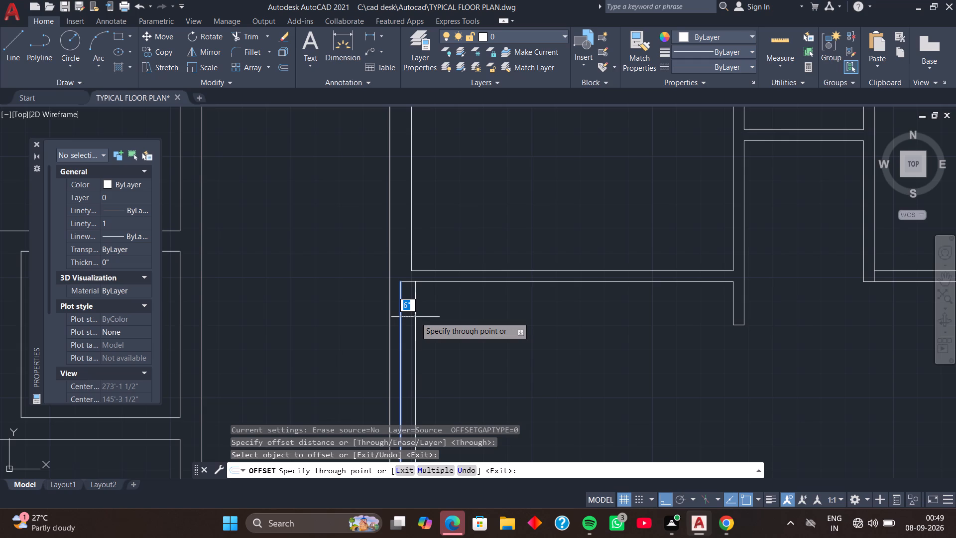
text(4'10)
key(Return)
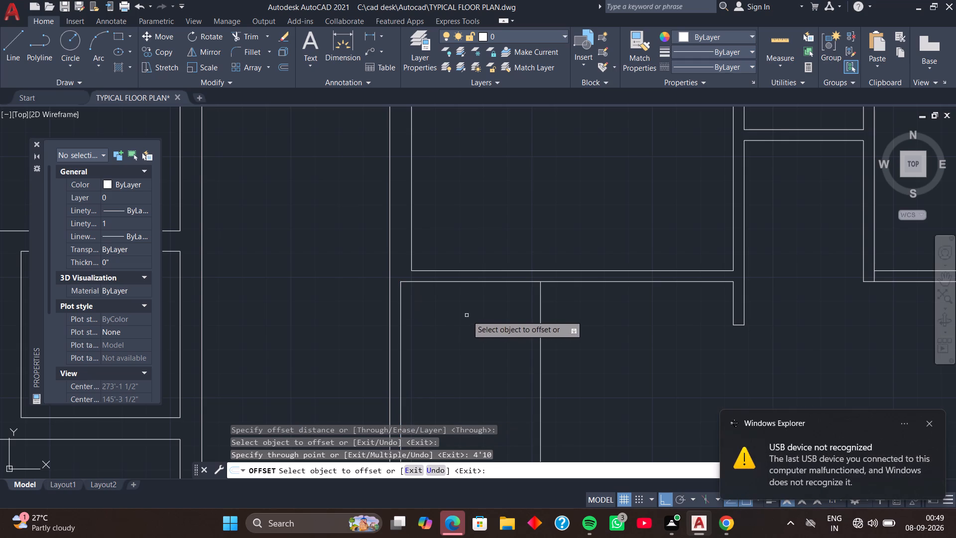
click(539, 335)
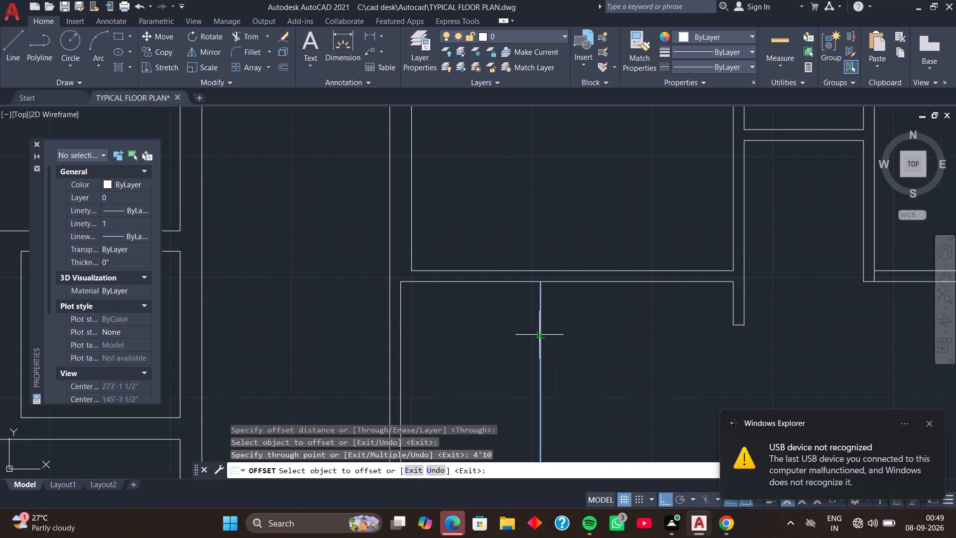
text(4.5)
key(Return)
key(space)
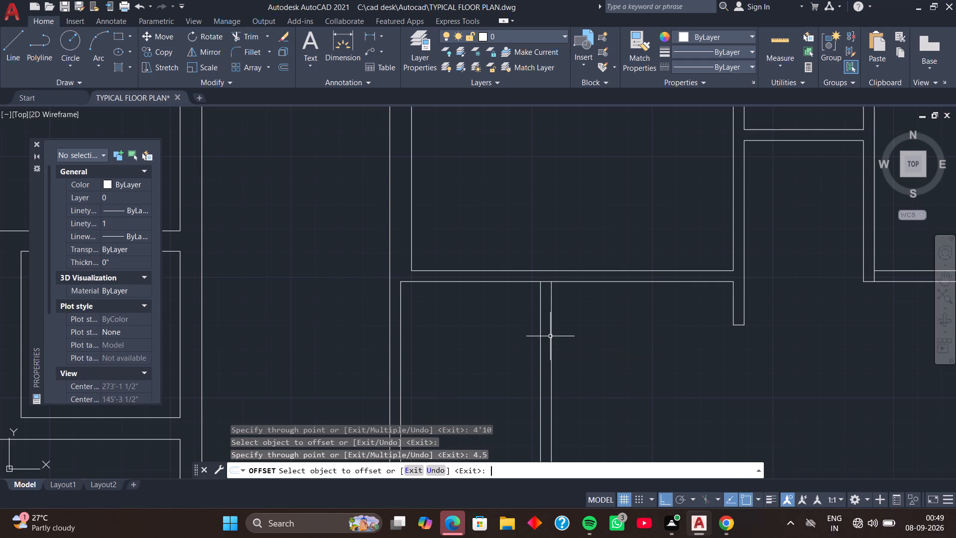
Trim the horizontal partition line between the two faces of the new vertical partition.
text(TR)
key(space)
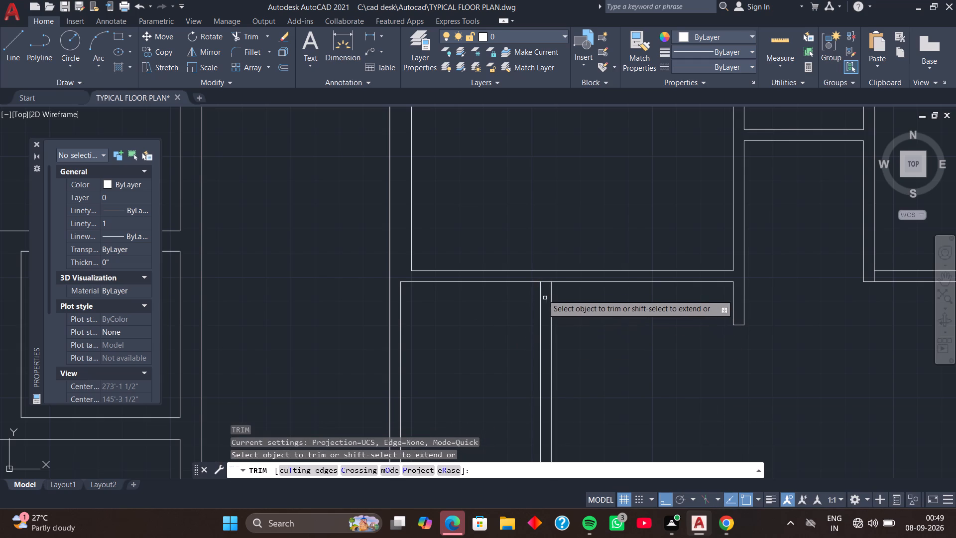
click(548, 280)
key(space)
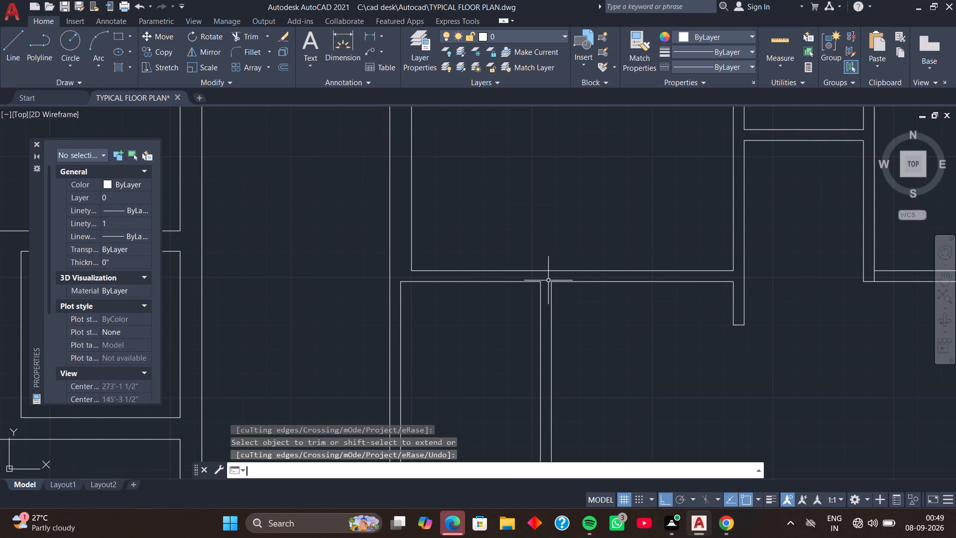
Offset the narrow room's top line 8' downward, and offset the resulting line 4.5" downward for a horizontal partition.
text(O)
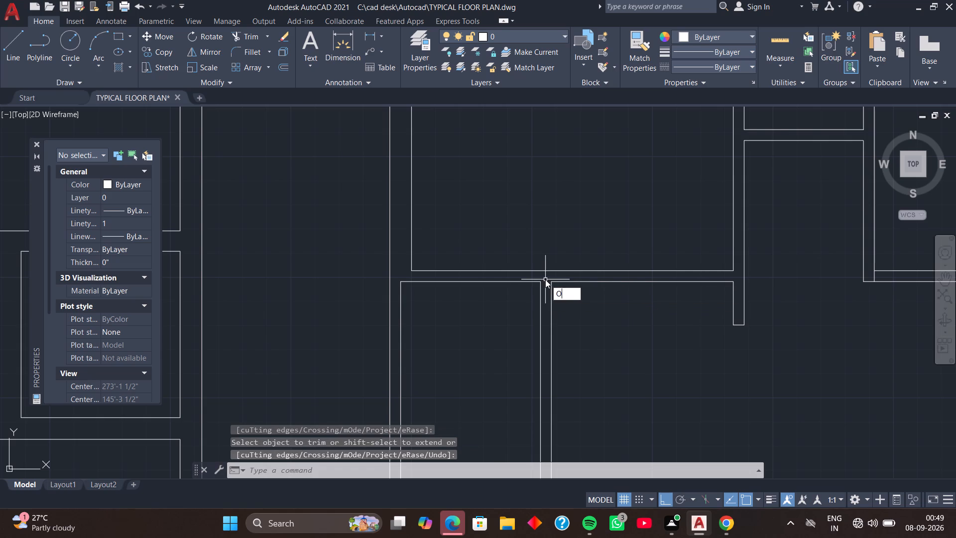
key(space)
key(space)
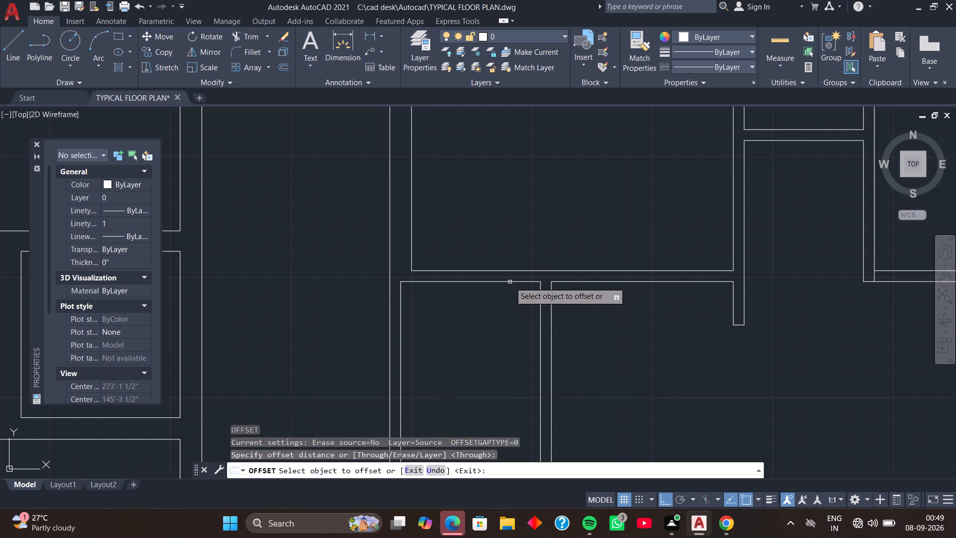
click(510, 282)
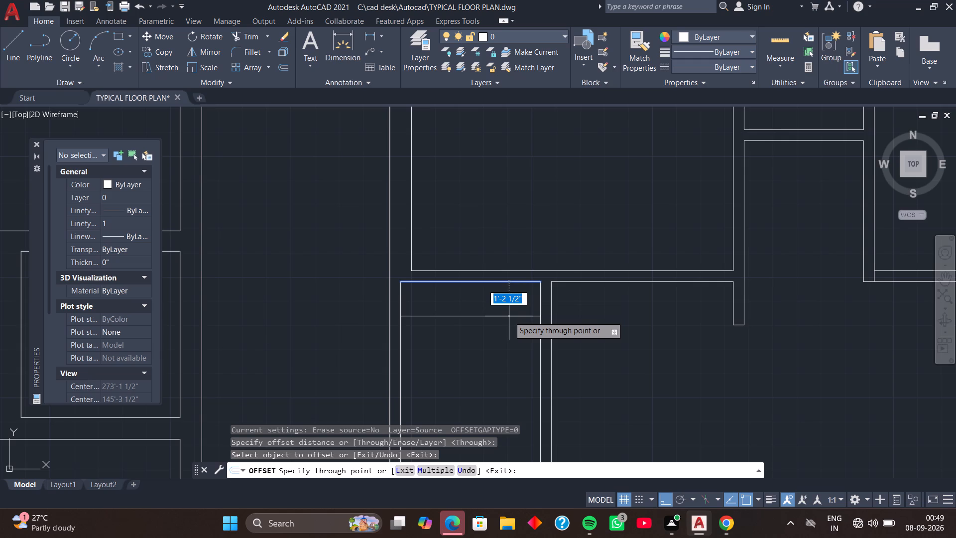
text(8')
key(Return)
scroll(516, 331, down, 1)
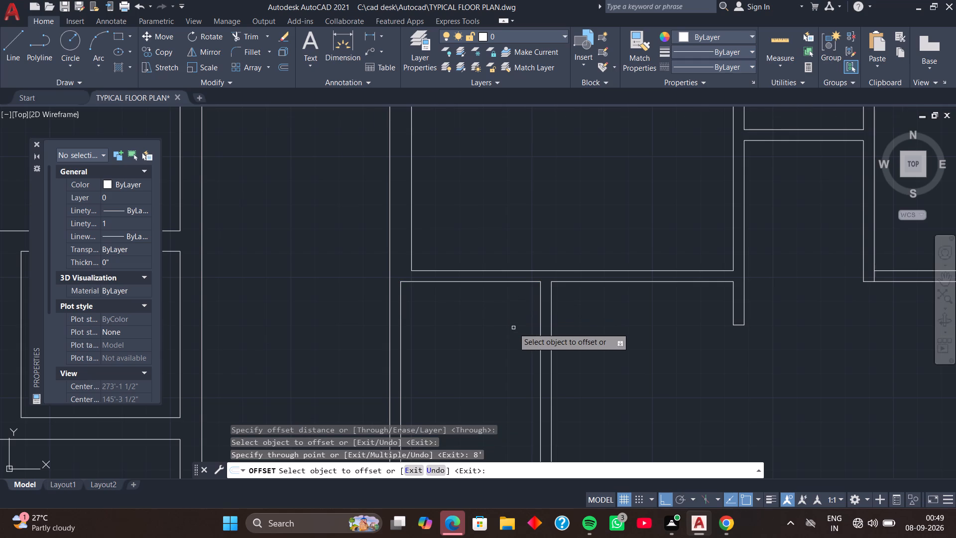
scroll(516, 331, down, 2)
middle_drag(515, 337, 505, 221)
scroll(502, 237, up, 1)
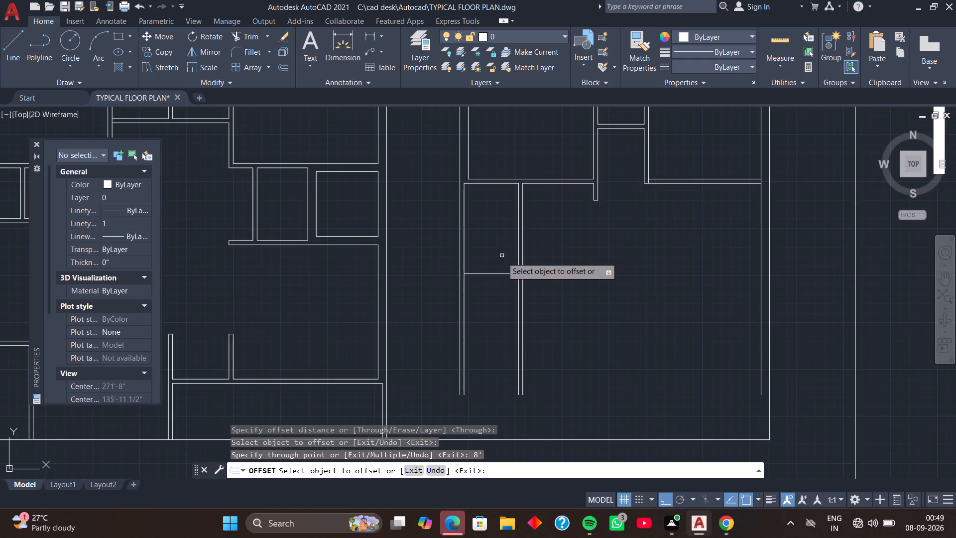
click(503, 273)
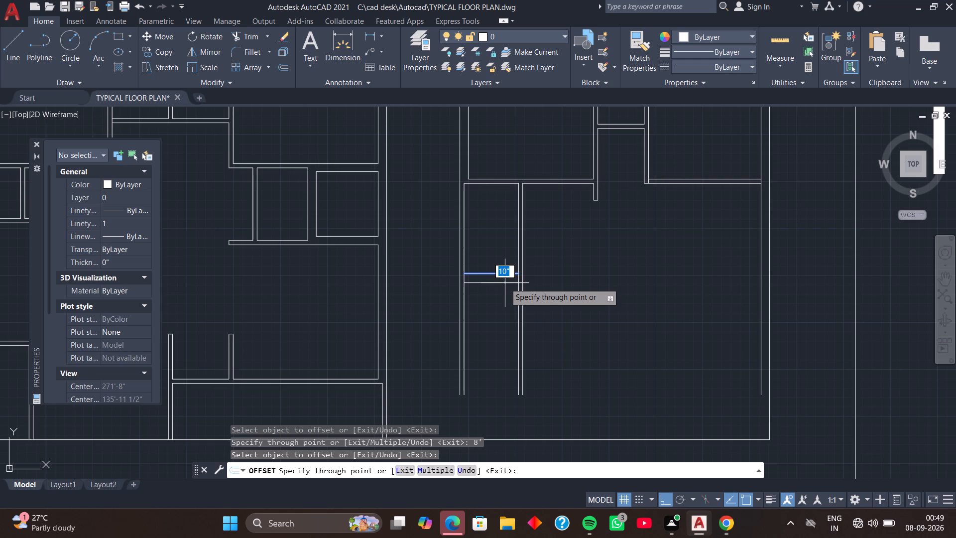
text(4.5)
key(Return)
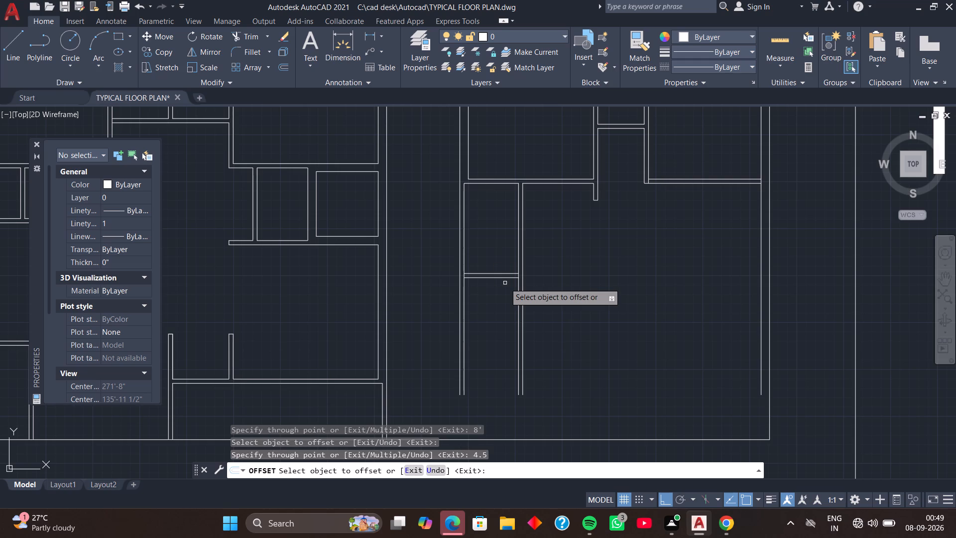
Trim the vertical wall and partition lines between the two faces of the new horizontal partition, at both of its ends.
scroll(505, 283, up, 2)
middle_drag(503, 283, 499, 283)
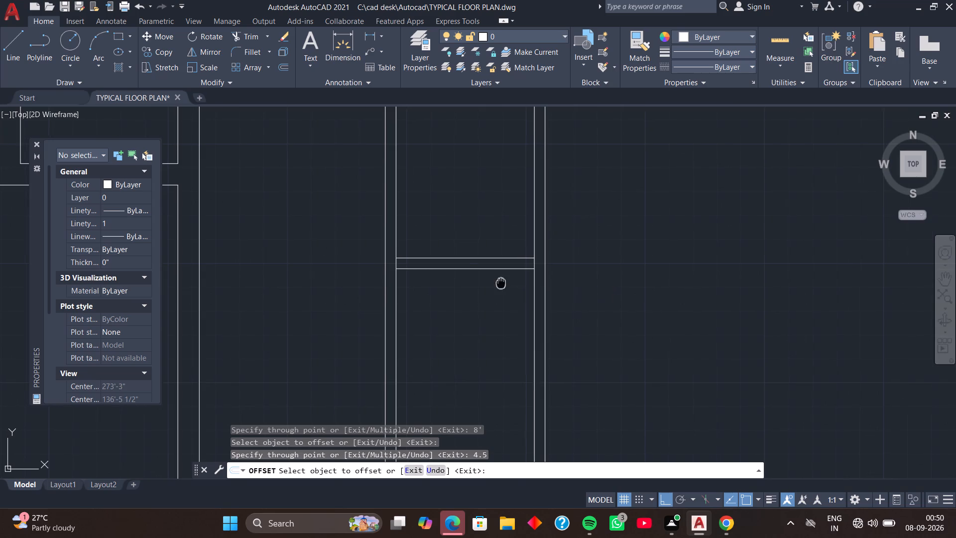
middle_drag(499, 283, 484, 286)
key(space)
text(TR)
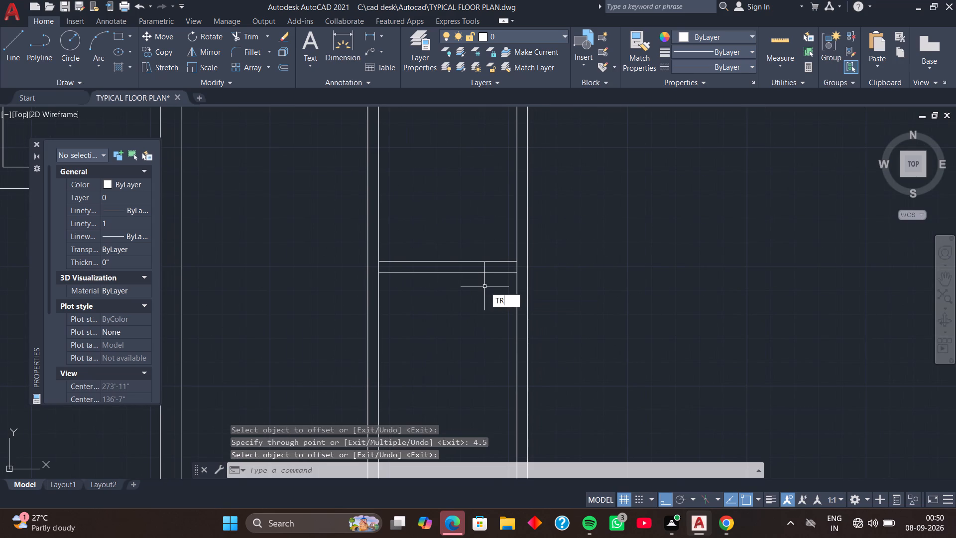
key(space)
scroll(493, 274, up, 2)
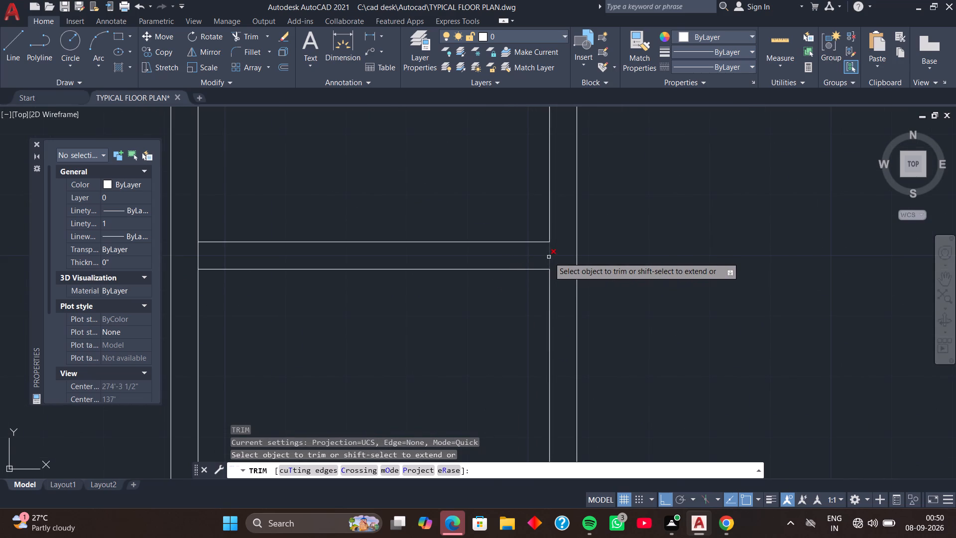
click(549, 257)
click(198, 259)
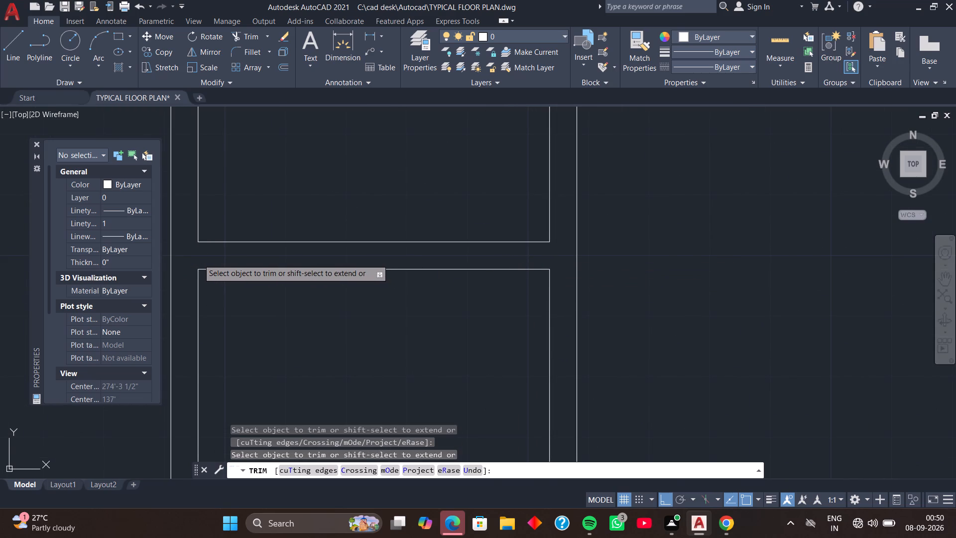
key(space)
Extend the outer face of the right unit's passage-side wall down to the building's bottom outline.
scroll(248, 268, down, 2)
middle_drag(283, 303, 304, 218)
scroll(316, 264, down, 1)
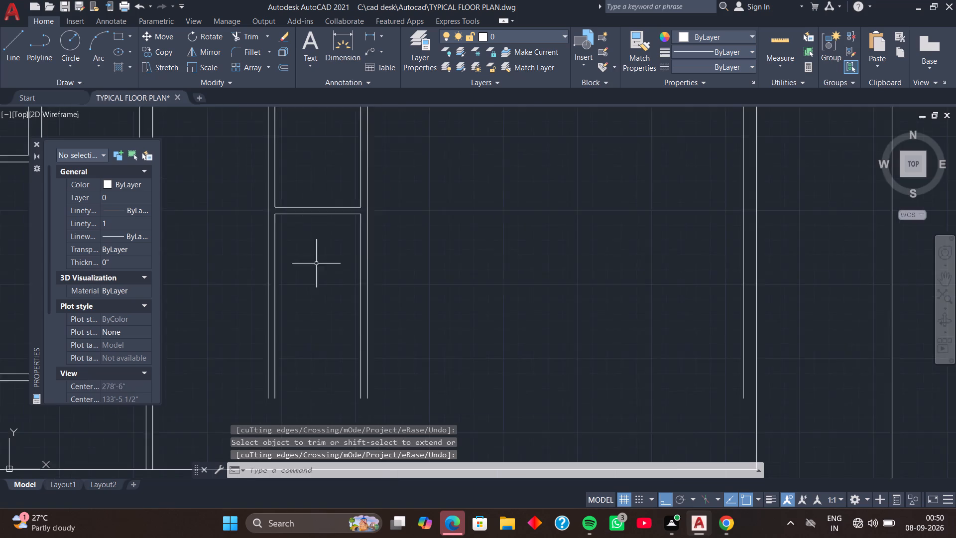
scroll(316, 264, down, 1)
middle_drag(319, 289, 334, 230)
middle_drag(336, 266, 348, 251)
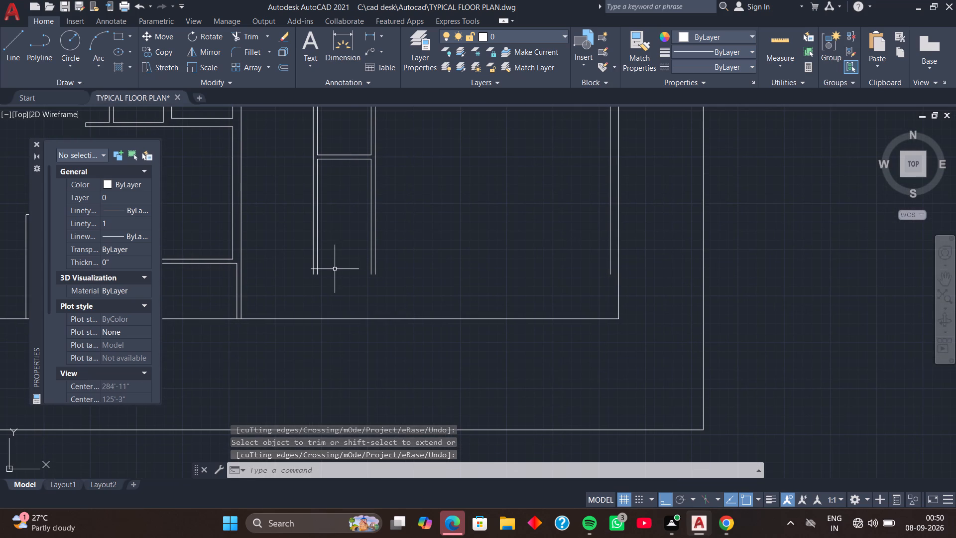
key(e)
key(x)
key(space)
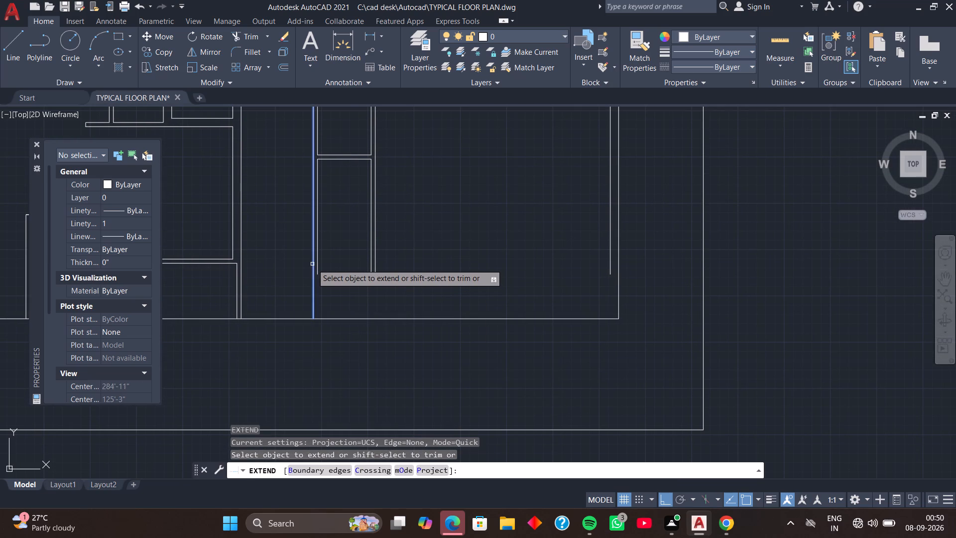
click(312, 264)
key(space)
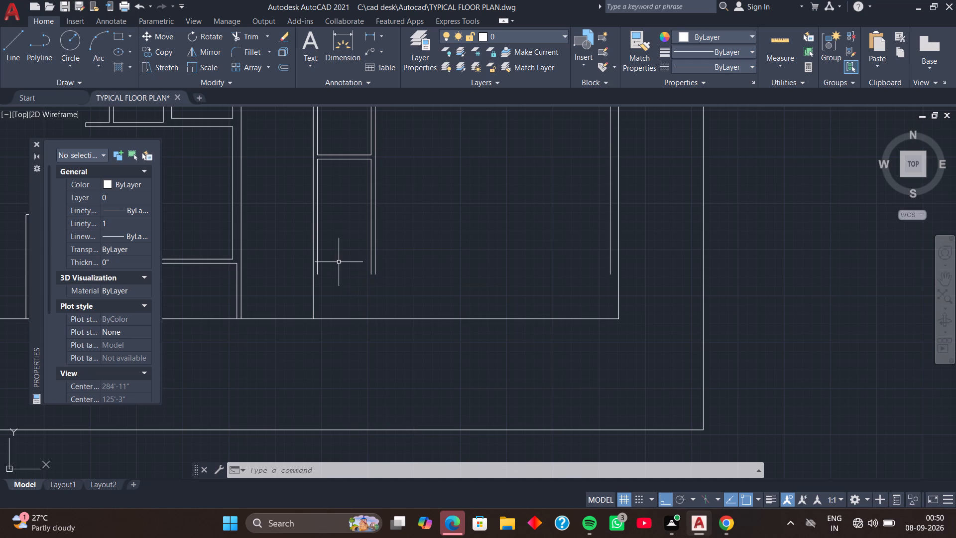
Extend the horizontal partition's lower face across to the far face of the vertical partition.
scroll(360, 187, up, 1)
middle_drag(360, 186, 359, 258)
middle_drag(350, 242, 353, 266)
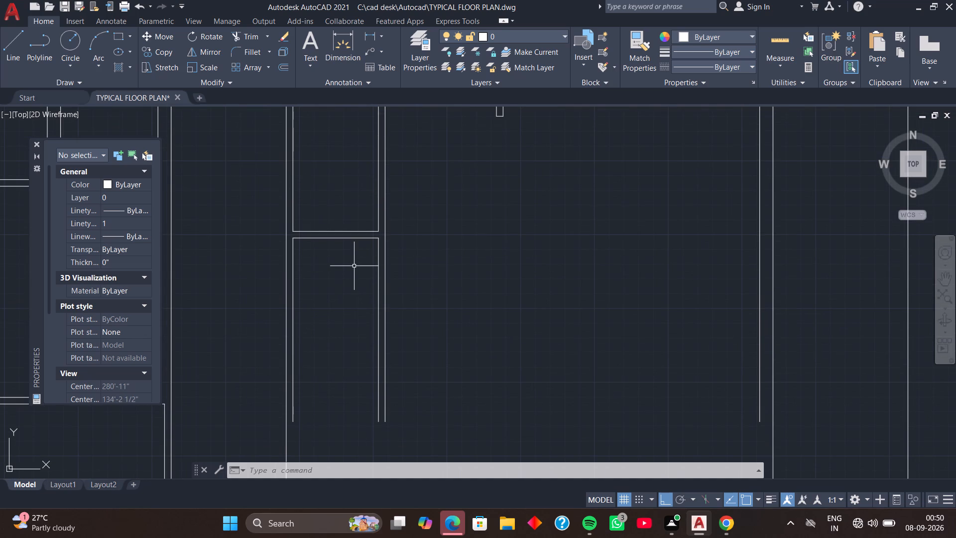
key(e)
key(x)
key(space)
click(366, 239)
key(space)
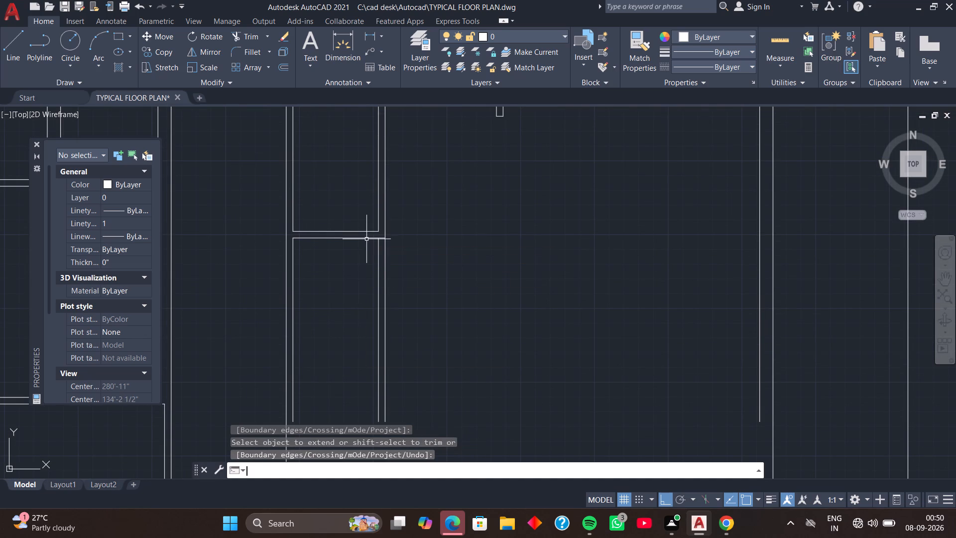
Trim away both vertical partition lines below the horizontal partition.
text(TR)
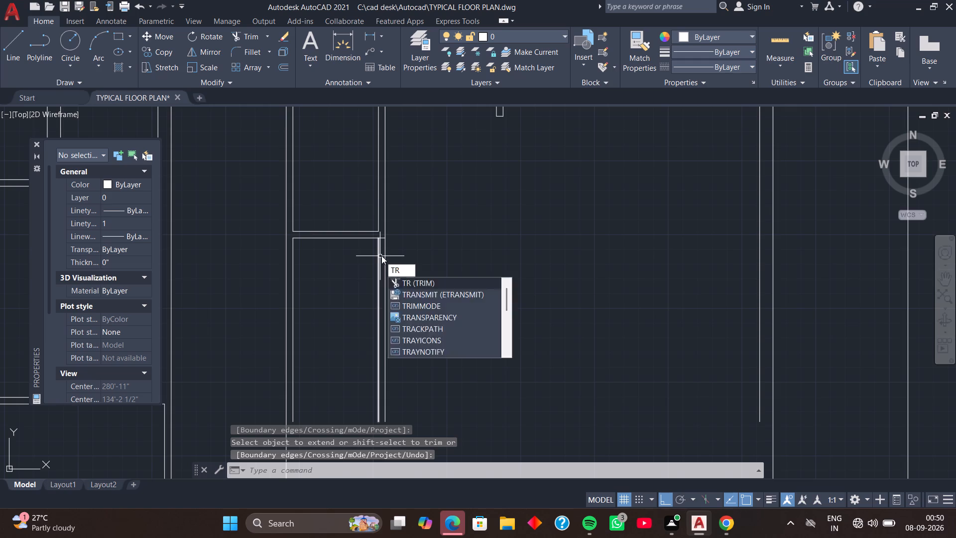
key(space)
drag(399, 253, 369, 282)
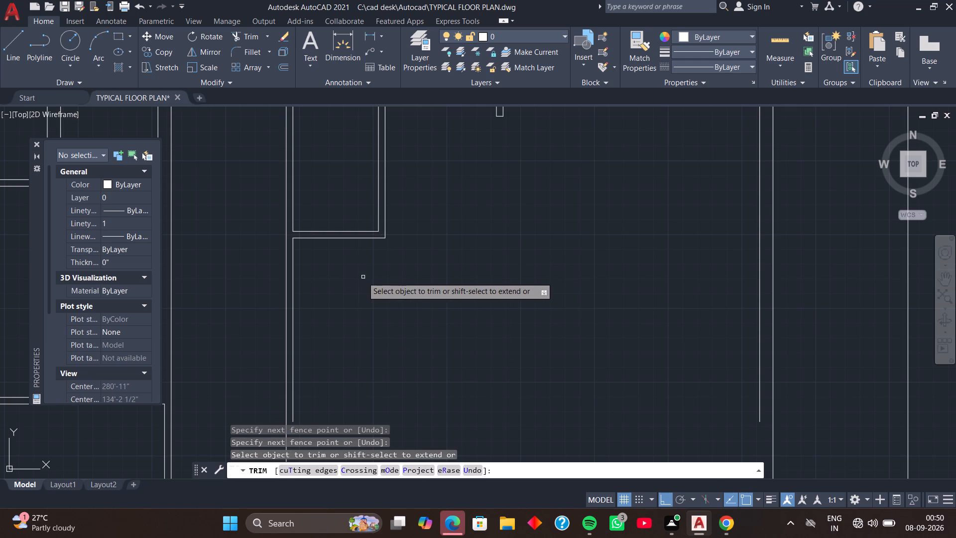
key(space)
Offset the passage-side wall's inner face below the horizontal partition 4' into the unit, and offset that line 4.5" for a vertical partition.
key(o)
key(space)
key(space)
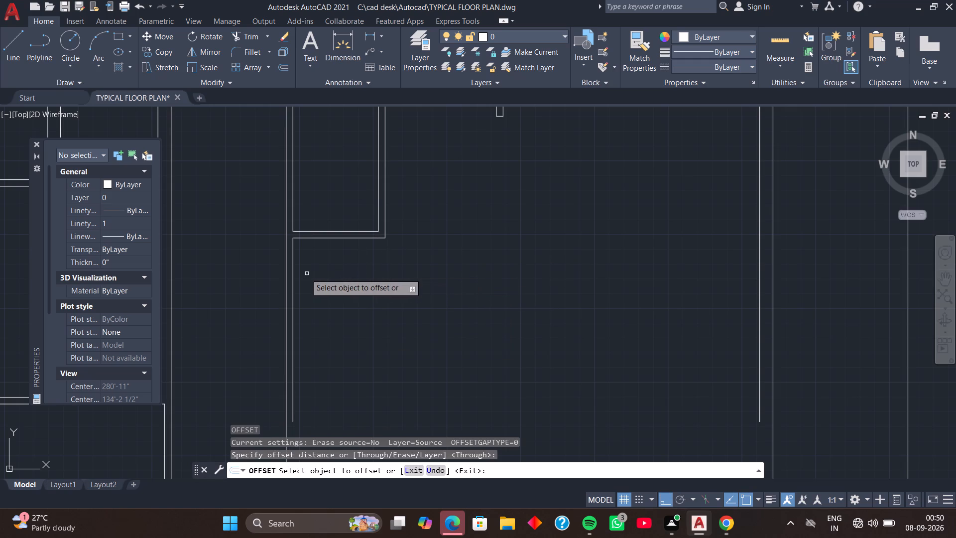
click(293, 275)
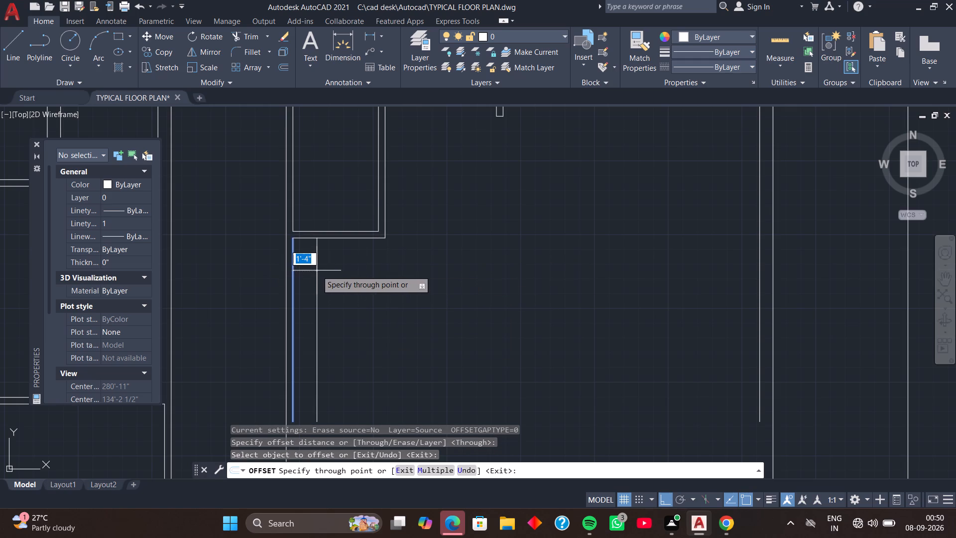
text(4')
key(Return)
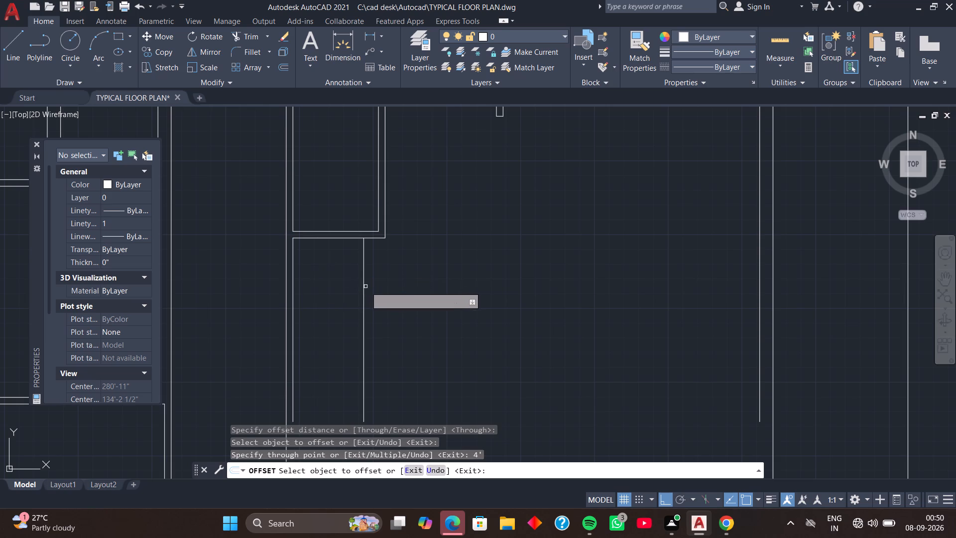
click(365, 286)
key(4)
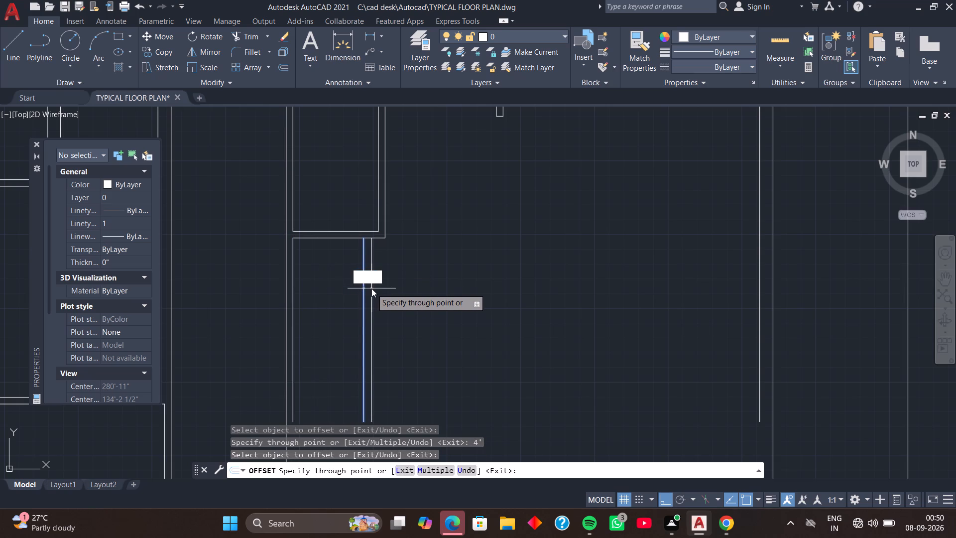
text(.5)
key(Return)
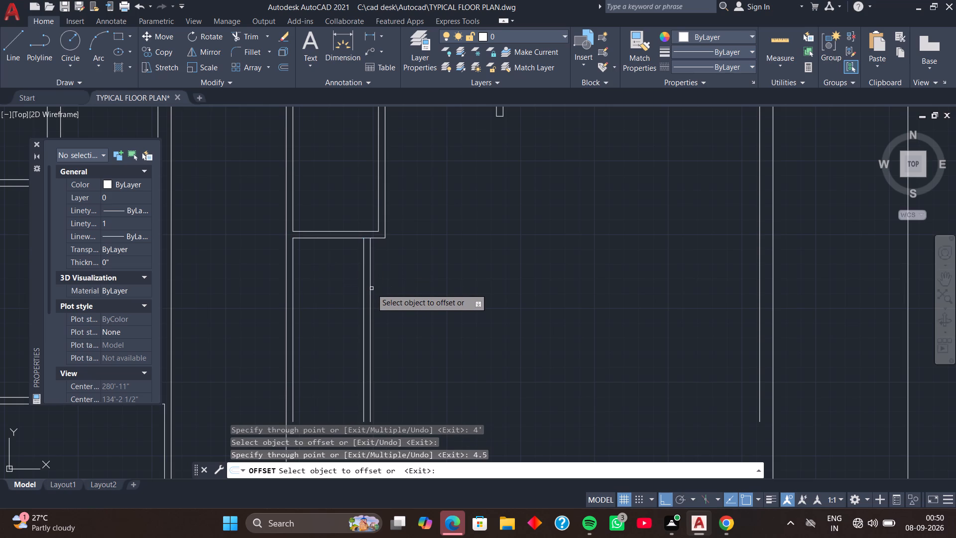
key(space)
Trim the horizontal partition's lower line between the two faces of the new vertical partition.
scroll(364, 248, up, 2)
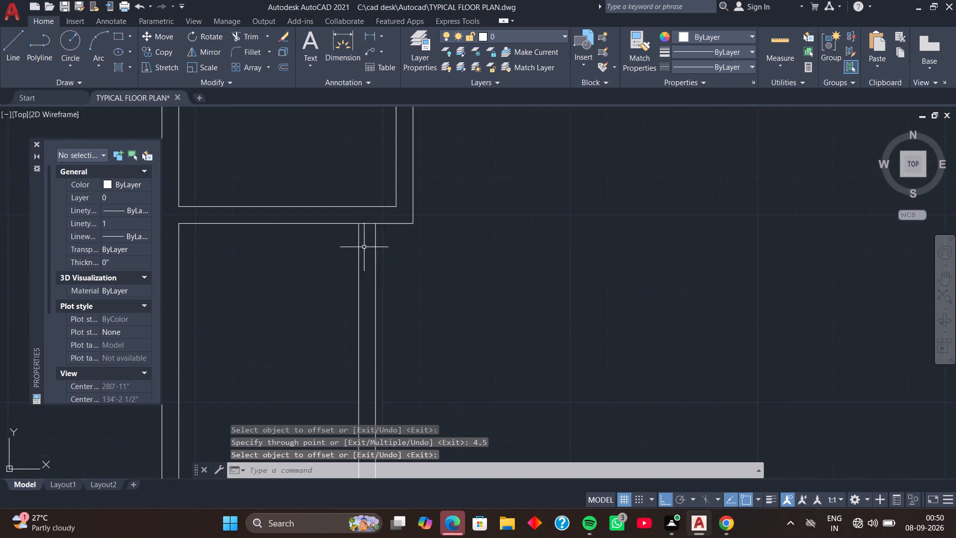
scroll(364, 247, up, 1)
middle_drag(364, 236, 360, 298)
key(t)
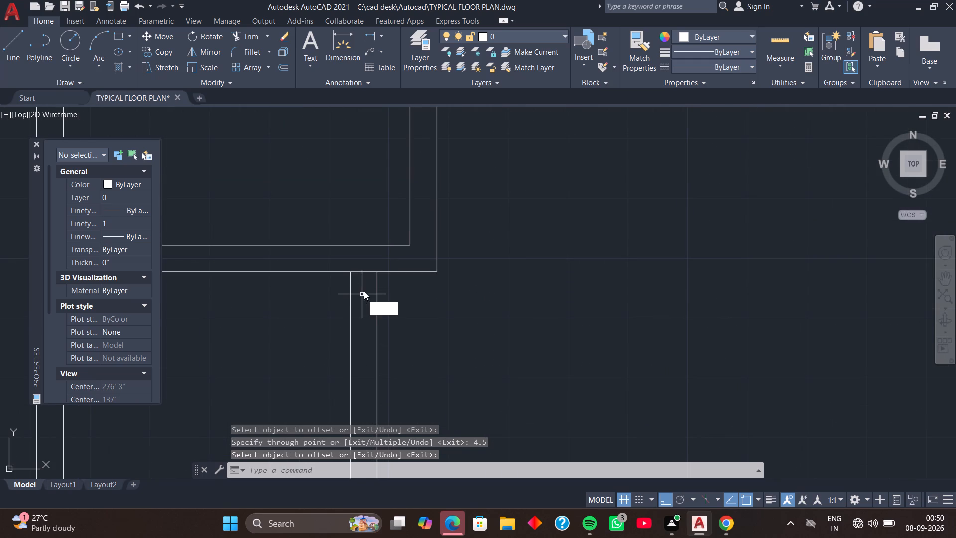
key(r)
key(space)
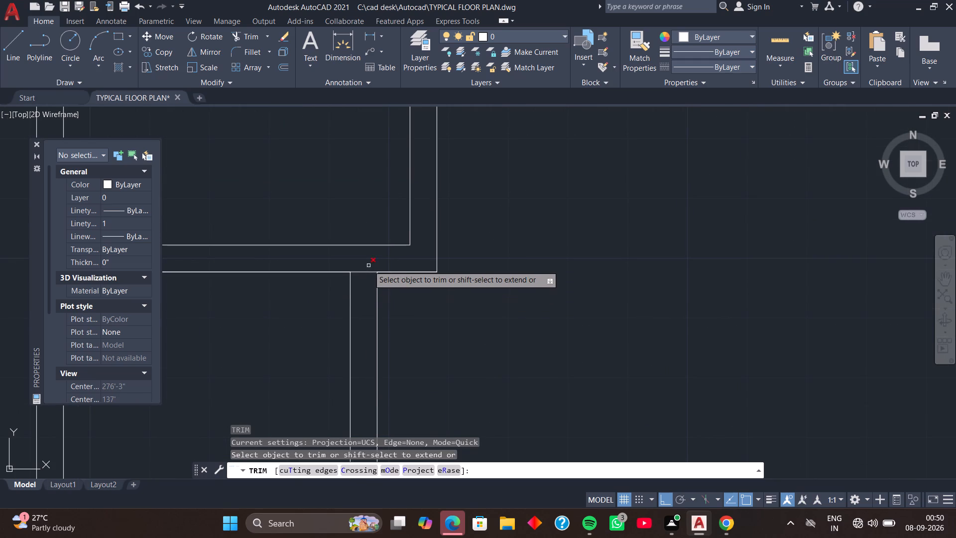
click(368, 271)
key(space)
Offset the building's bottom outline 4'6" upward.
scroll(368, 270, down, 3)
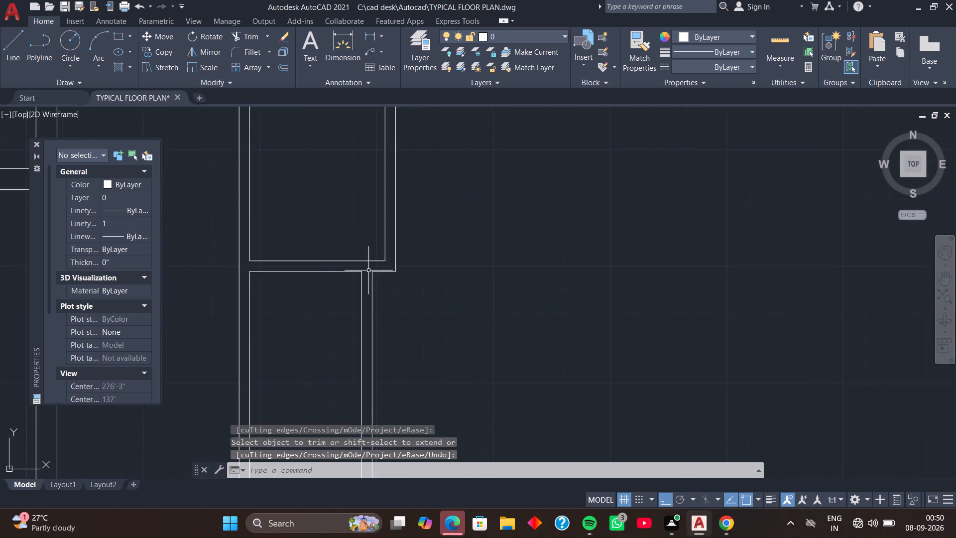
scroll(368, 270, down, 1)
middle_drag(381, 291, 392, 280)
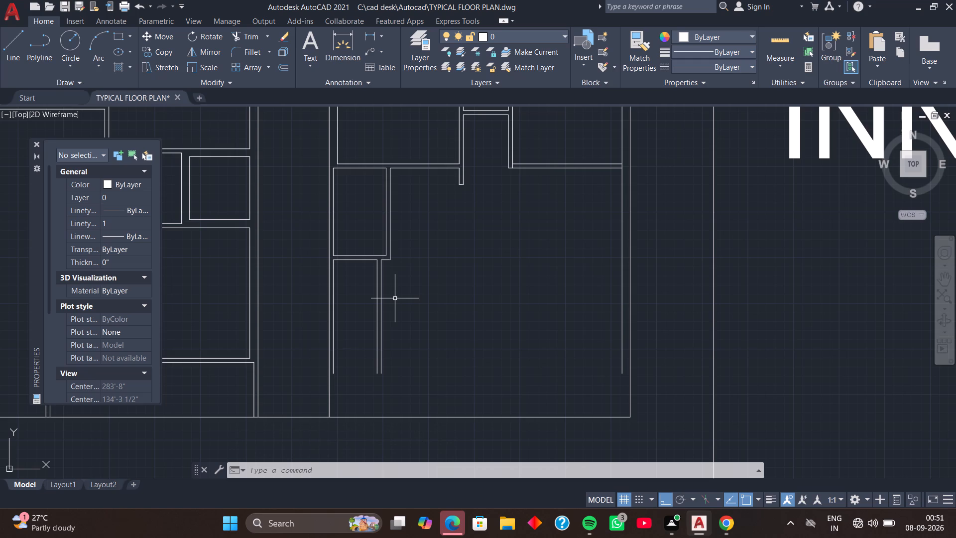
key(o)
key(space)
key(space)
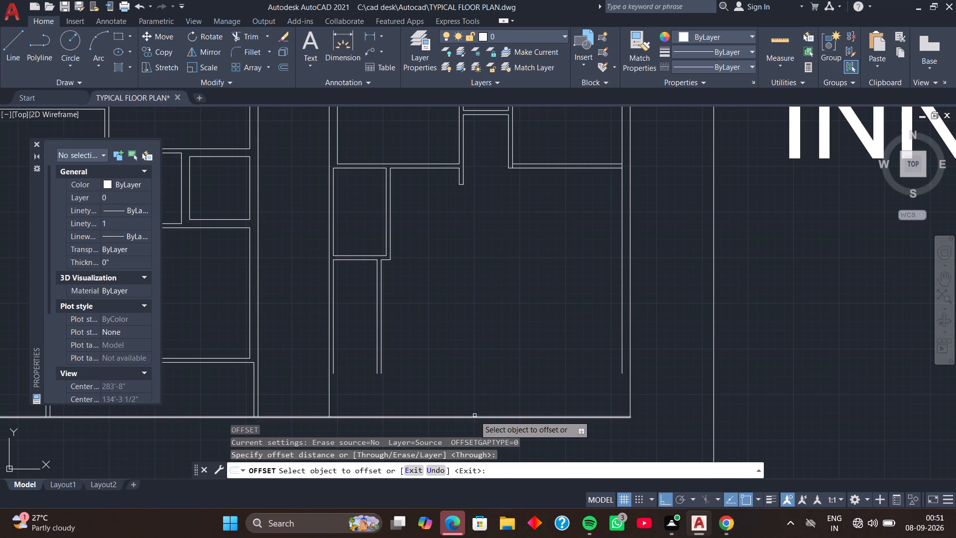
click(475, 415)
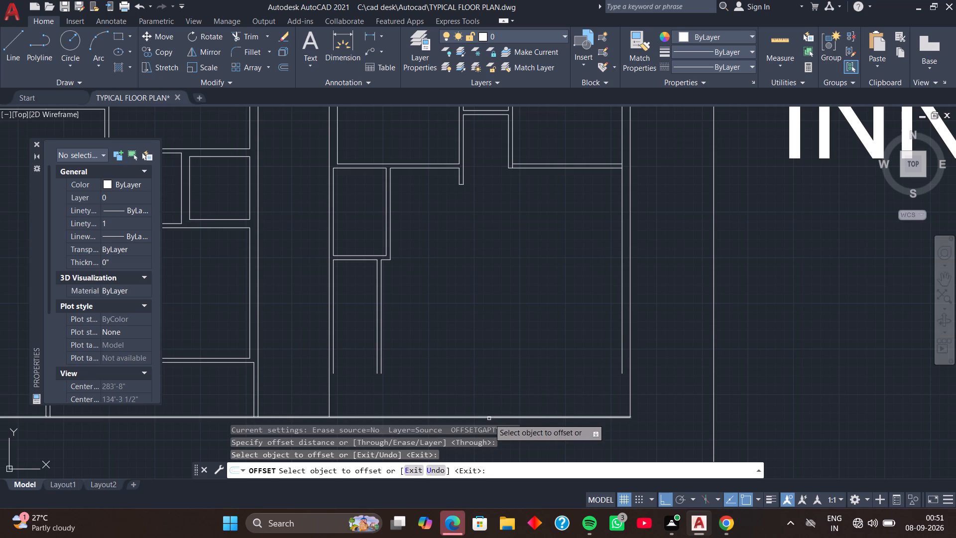
click(489, 417)
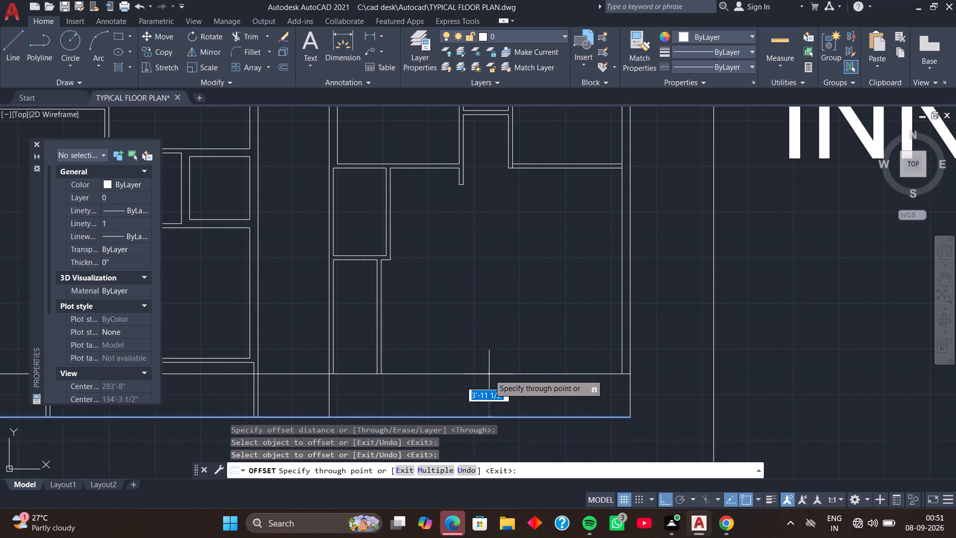
text(4'6)
key(Return)
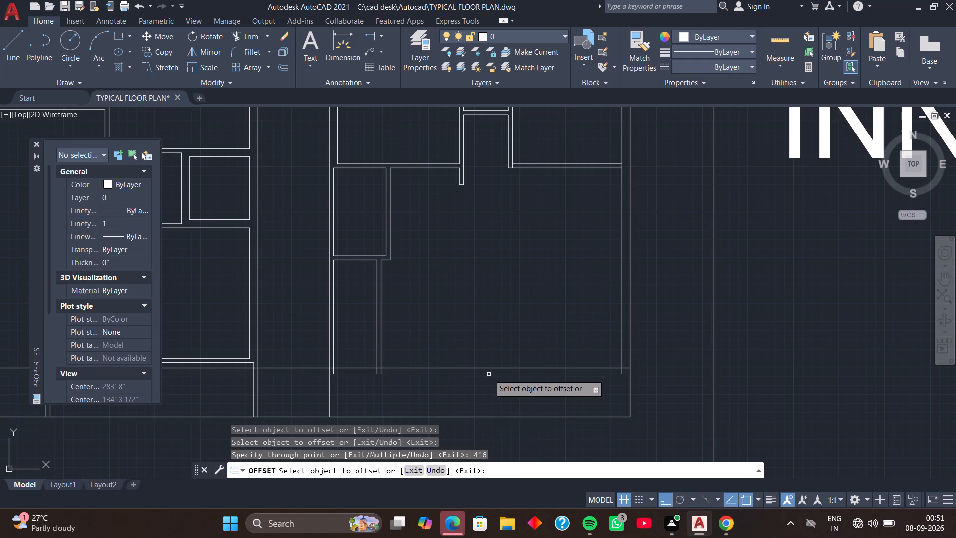
scroll(380, 388, up, 2)
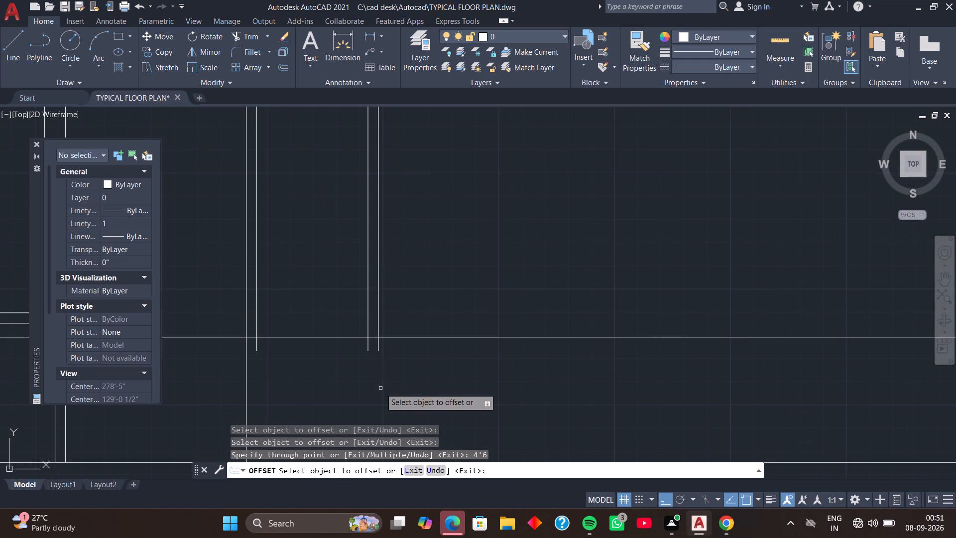
key(space)
Trim the stubs of the partition faces and both side walls' inner faces below the new horizontal line.
key(t)
key(r)
key(space)
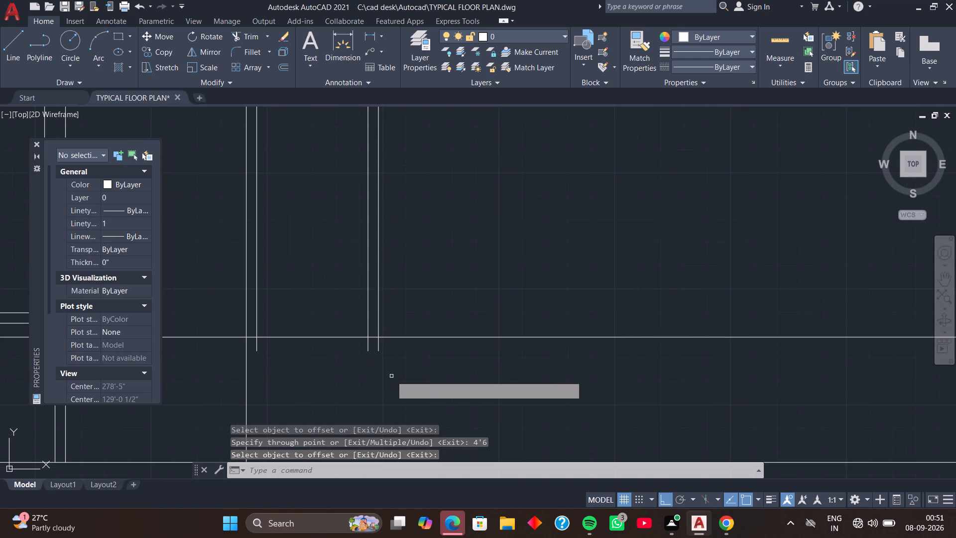
click(369, 349)
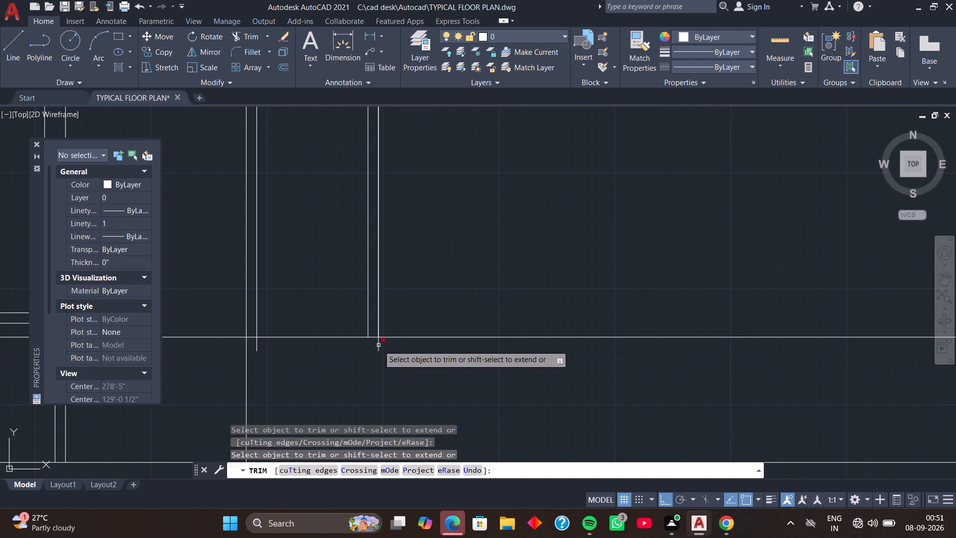
click(378, 345)
click(258, 351)
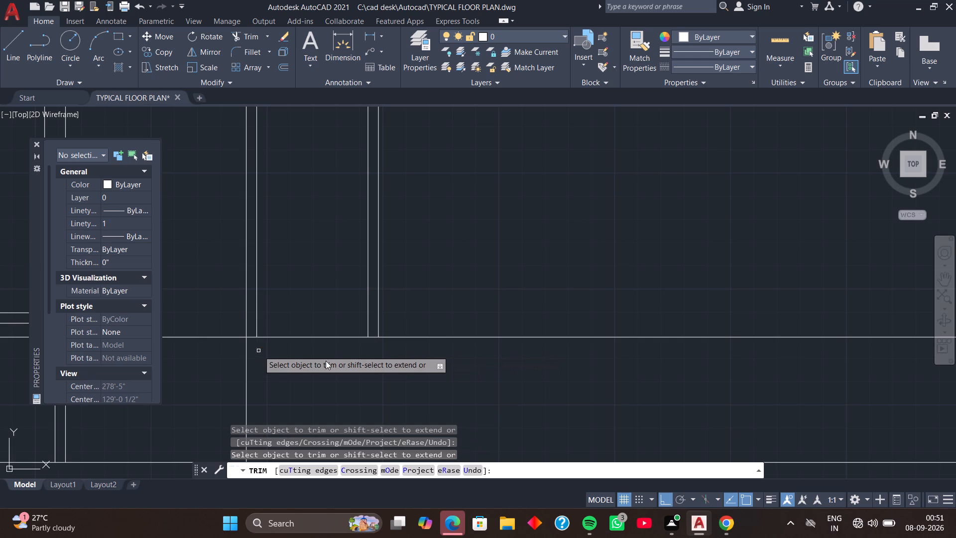
scroll(330, 362, down, 3)
middle_click(432, 369)
scroll(581, 348, up, 3)
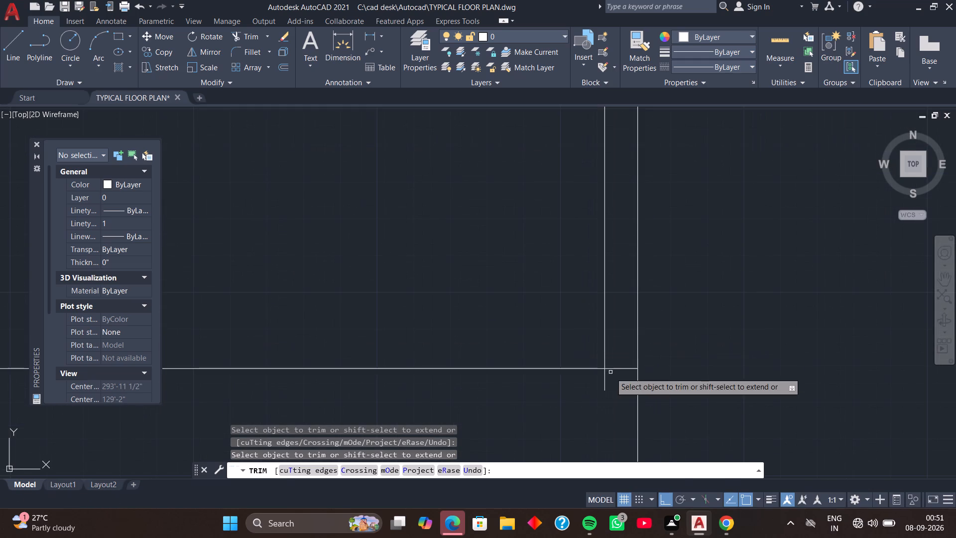
click(606, 385)
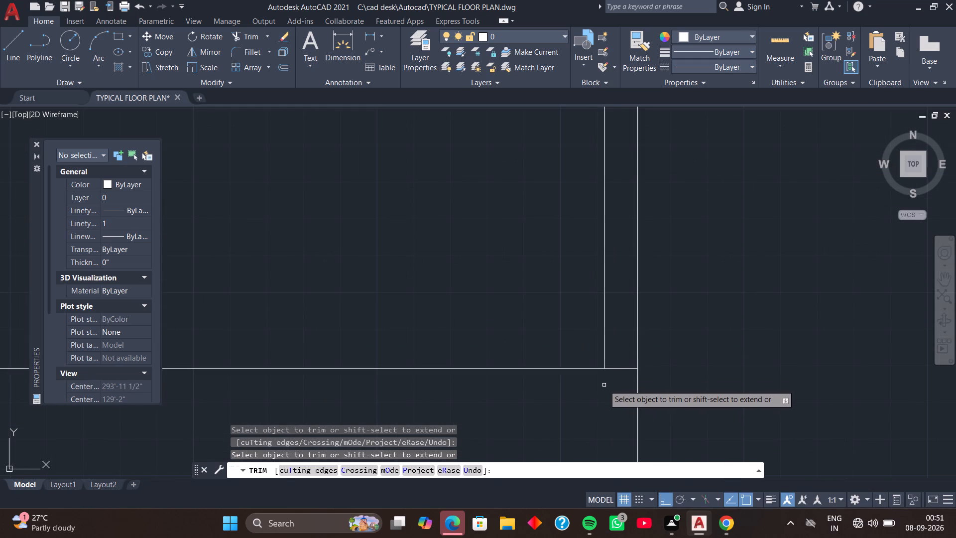
Trim the new horizontal line across the passage between the two units and delete its leftover piece in the left unit.
key(space)
scroll(566, 395, down, 4)
middle_drag(523, 417, 585, 393)
scroll(405, 388, up, 3)
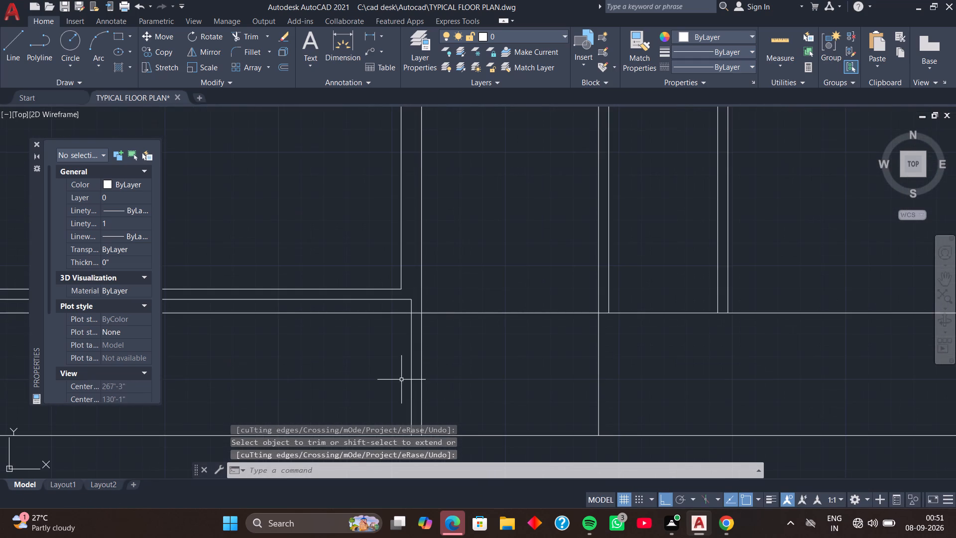
middle_drag(402, 337, 387, 358)
key(t)
key(r)
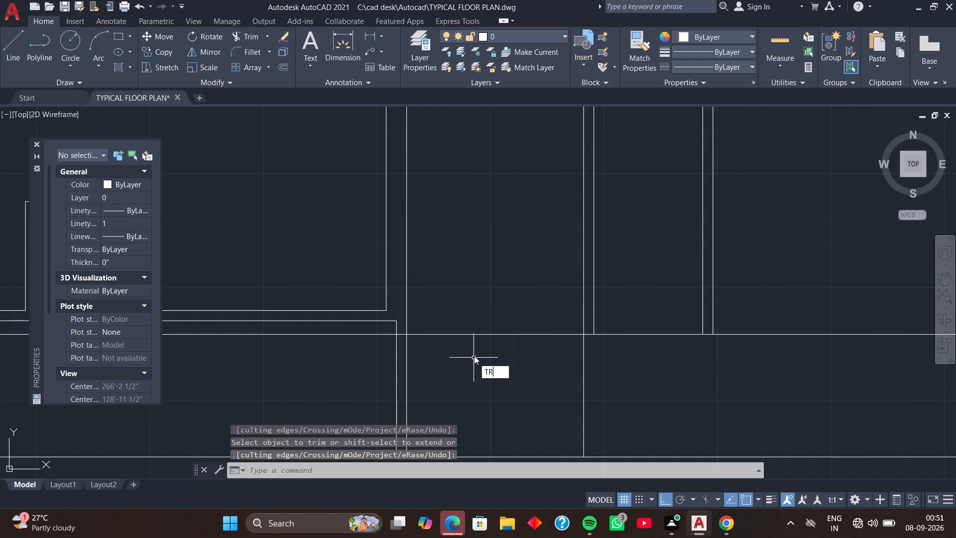
key(space)
drag(473, 321, 473, 362)
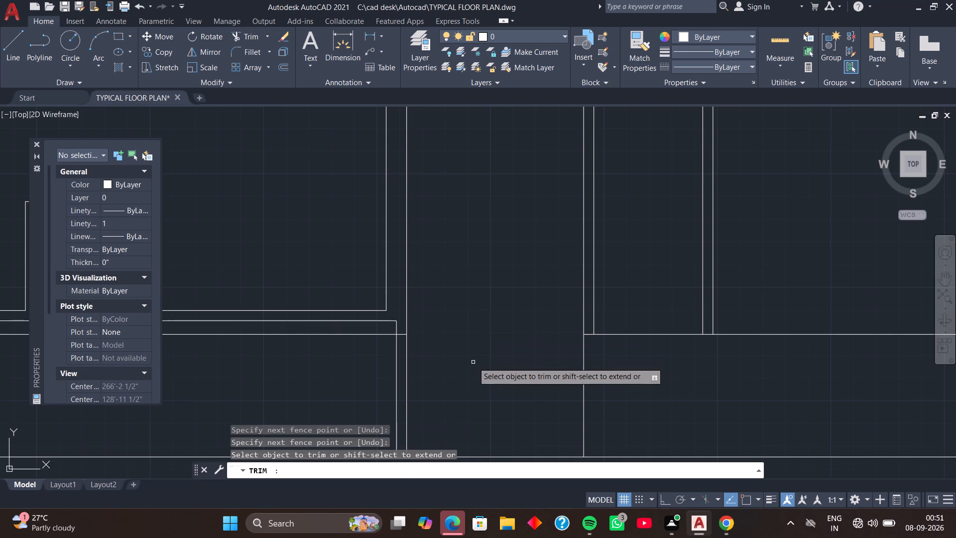
key(space)
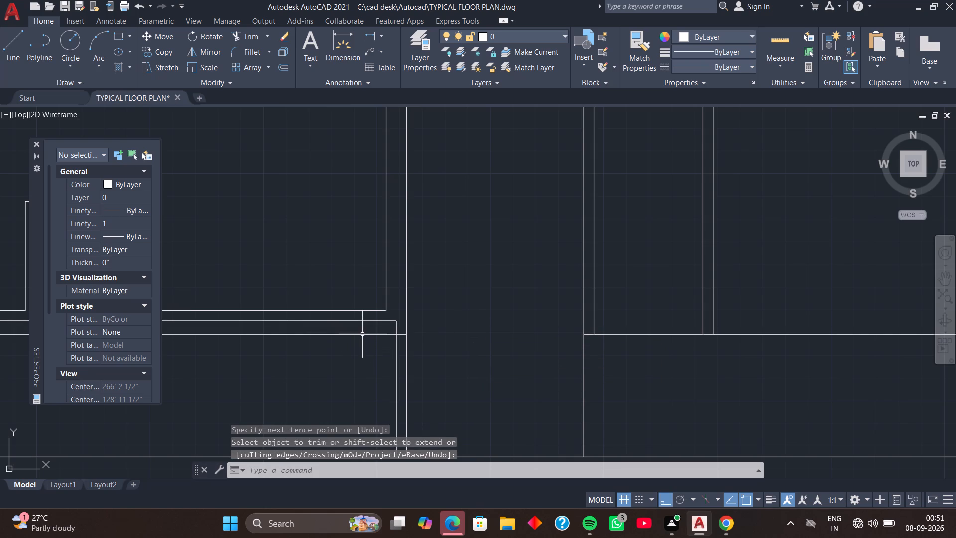
click(362, 334)
key(Delete)
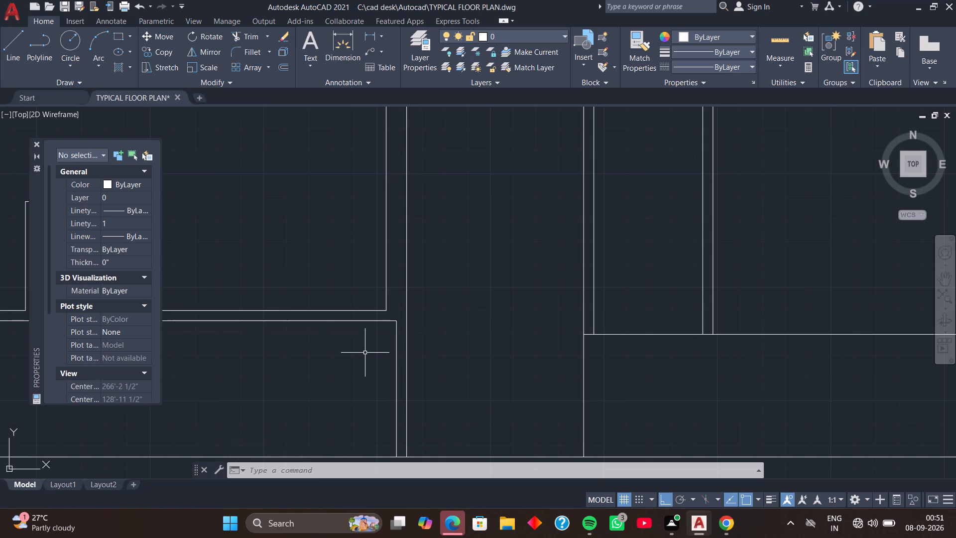
Offset the right unit's lower vertical partition face 9'6" into the unit, and offset that line 4.5" for a second vertical partition.
middle_drag(632, 357, 490, 376)
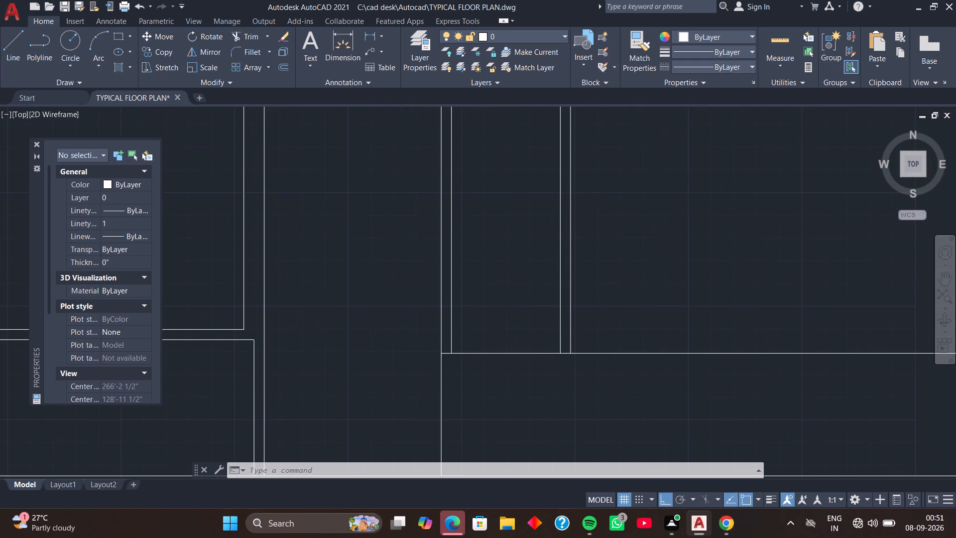
middle_drag(509, 387, 477, 390)
middle_drag(487, 393, 470, 394)
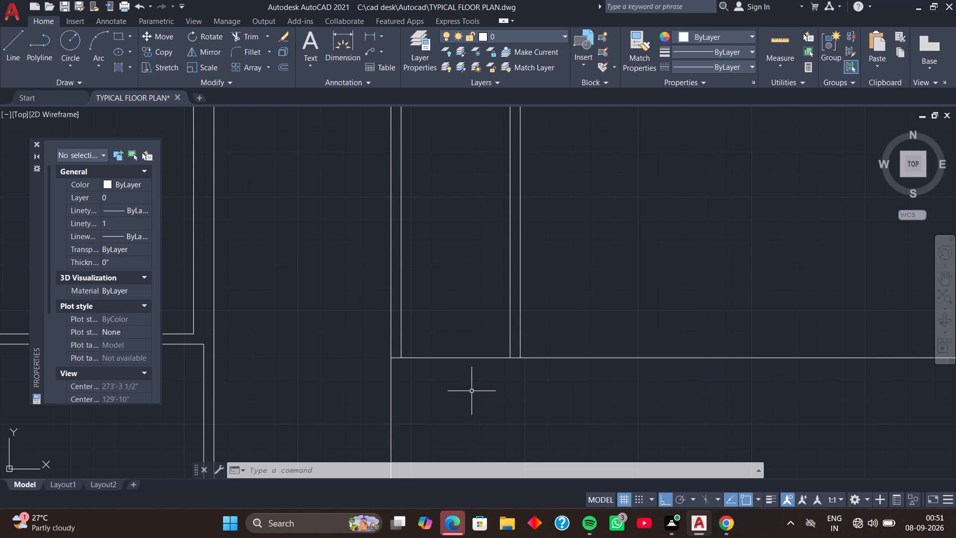
middle_drag(472, 387, 479, 423)
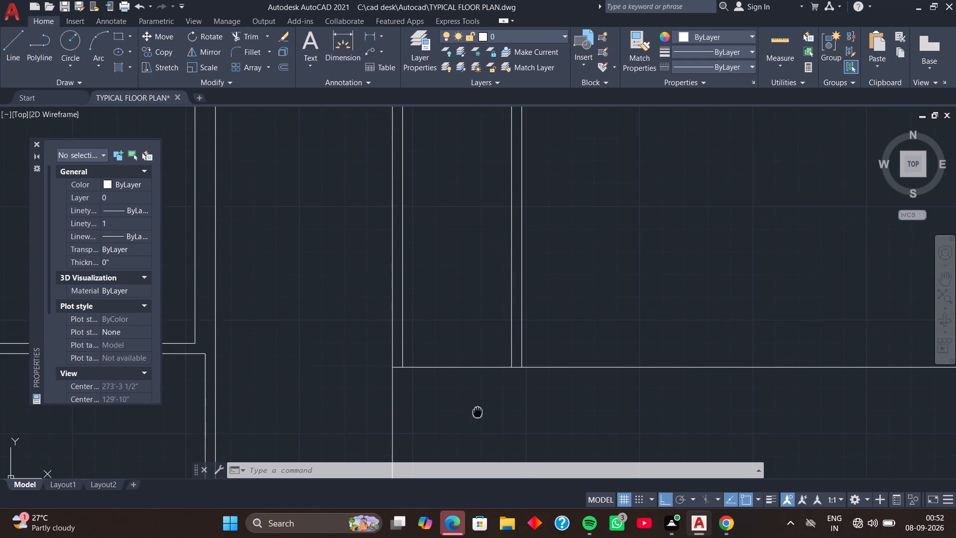
middle_drag(479, 423, 479, 424)
middle_drag(472, 374, 445, 382)
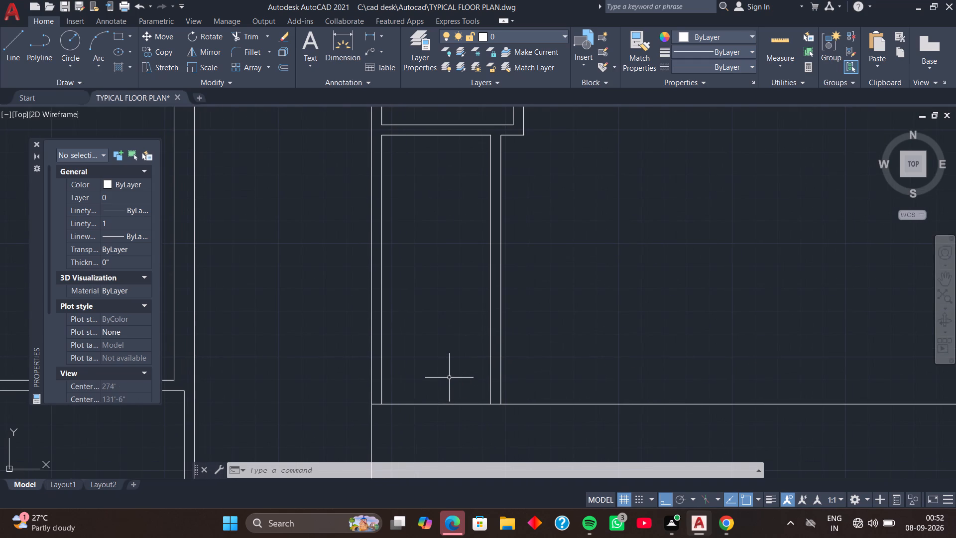
text(O)
key(space)
key(space)
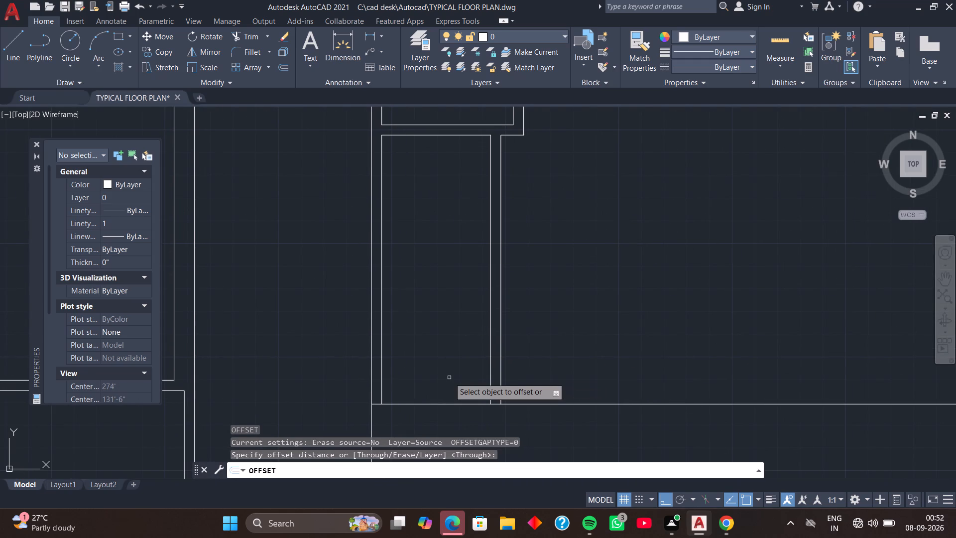
click(501, 359)
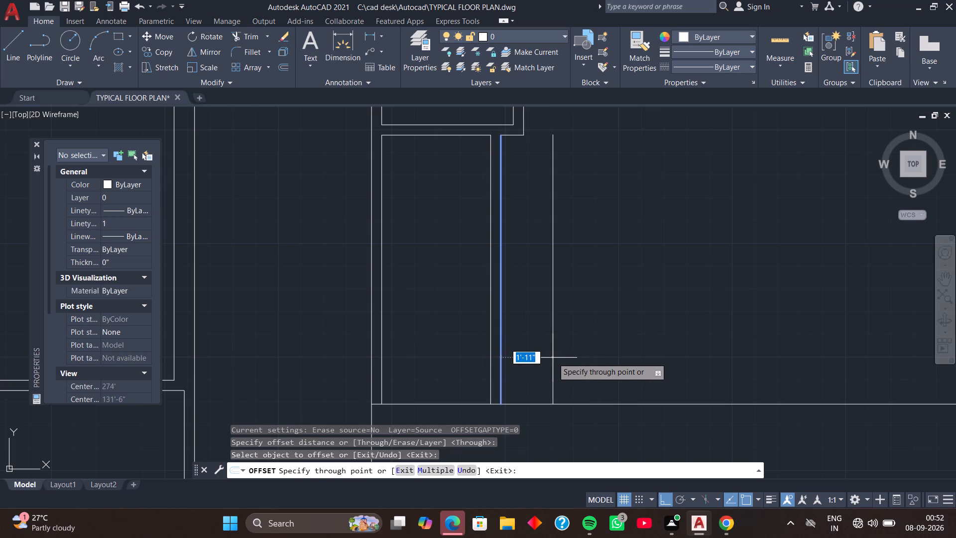
text(9'6)
key(Return)
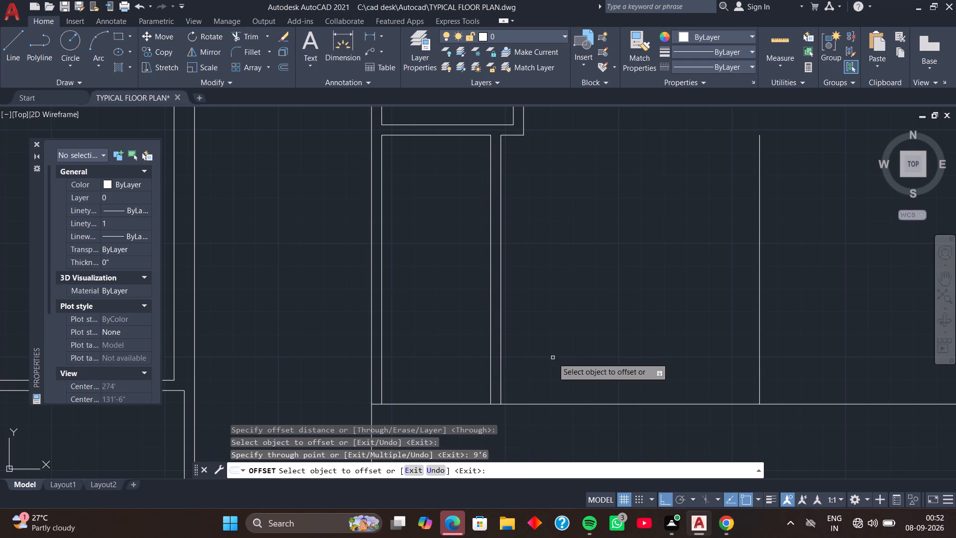
click(759, 350)
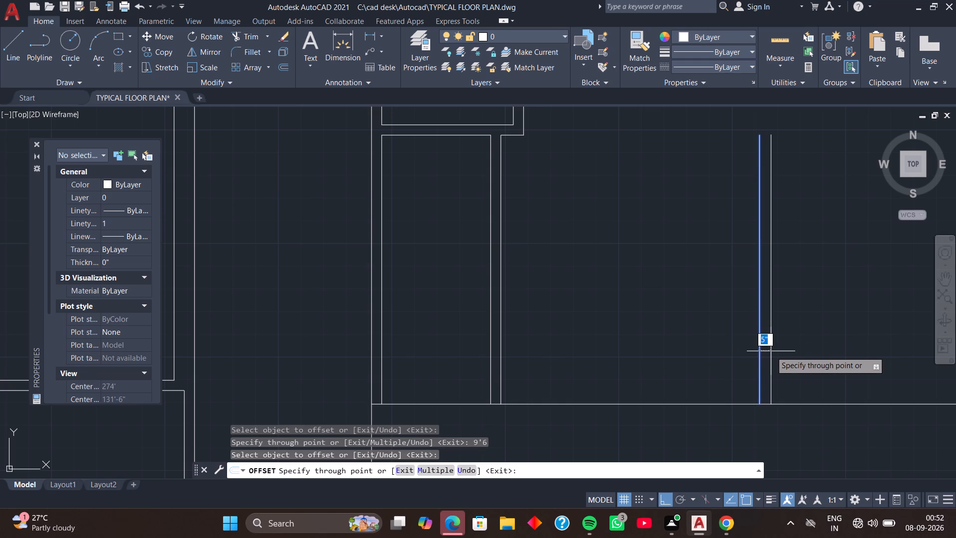
text(4.5)
key(Return)
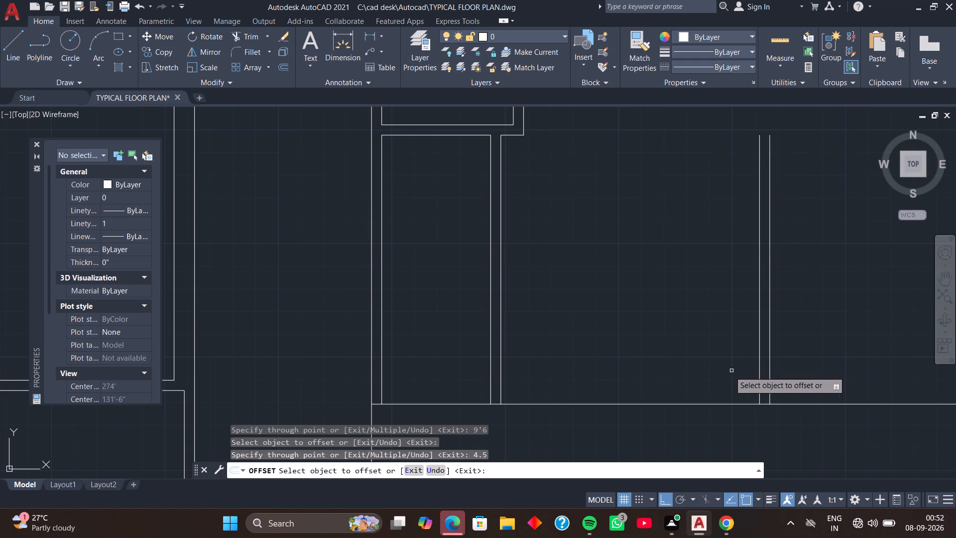
Offset the right unit's lower horizontal line 4.5" upward to give the bottom wall its thickness.
click(708, 404)
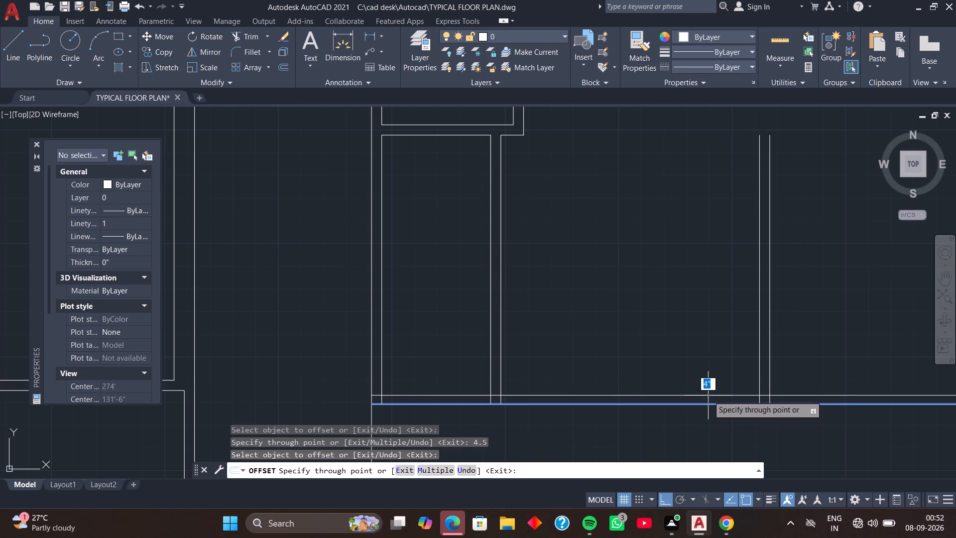
text(4.5)
key(Return)
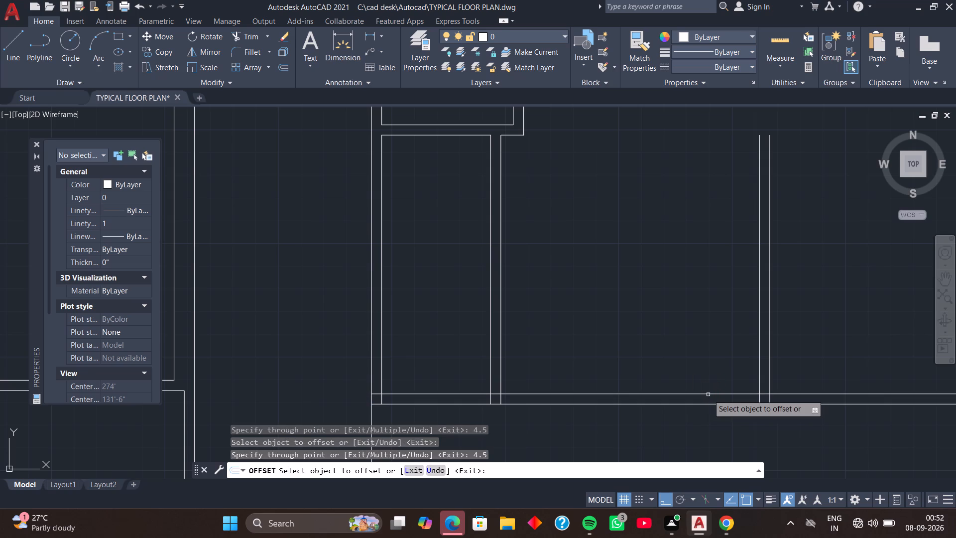
key(space)
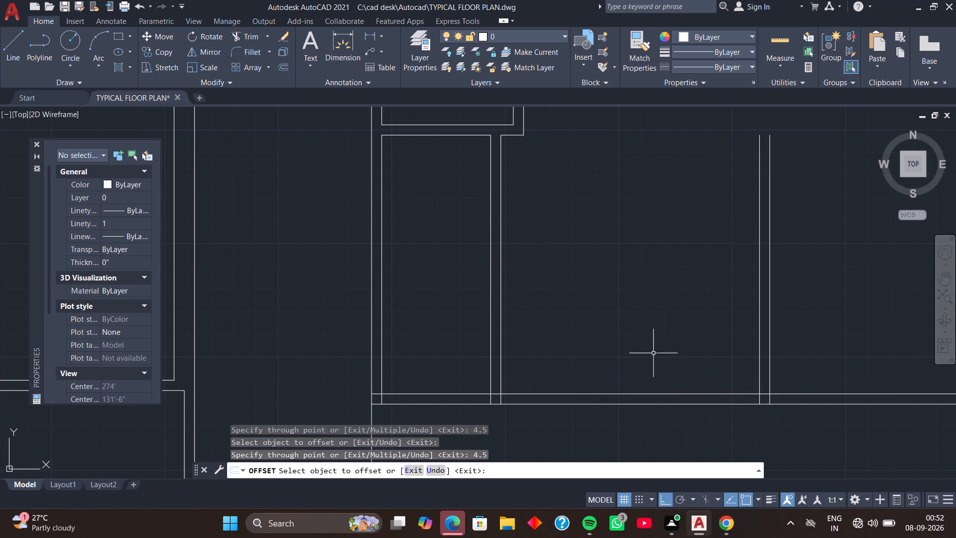
Trim the bottom wall's upper line across the narrow room, passage-side wall and first vertical partition, plus that partition's outer-face stub.
key(t)
key(r)
key(space)
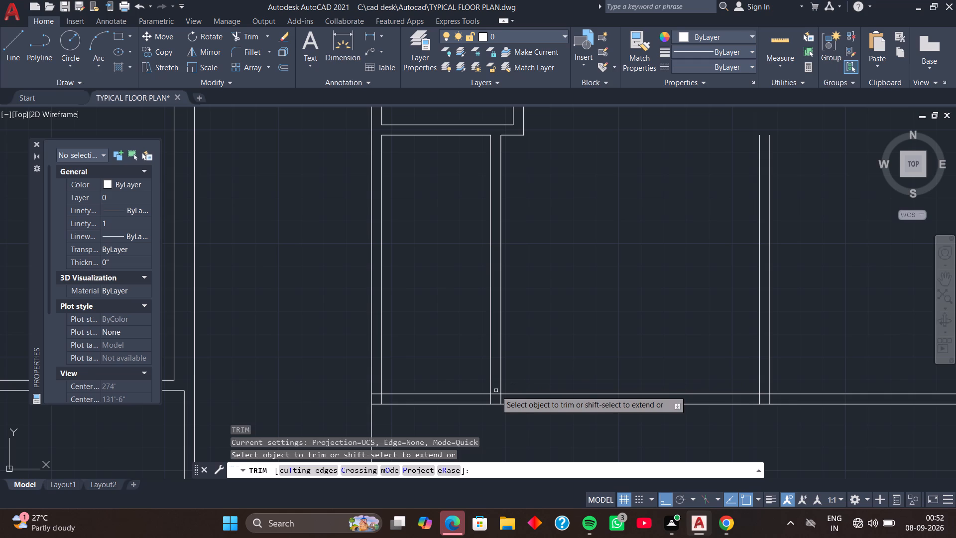
click(496, 393)
click(501, 399)
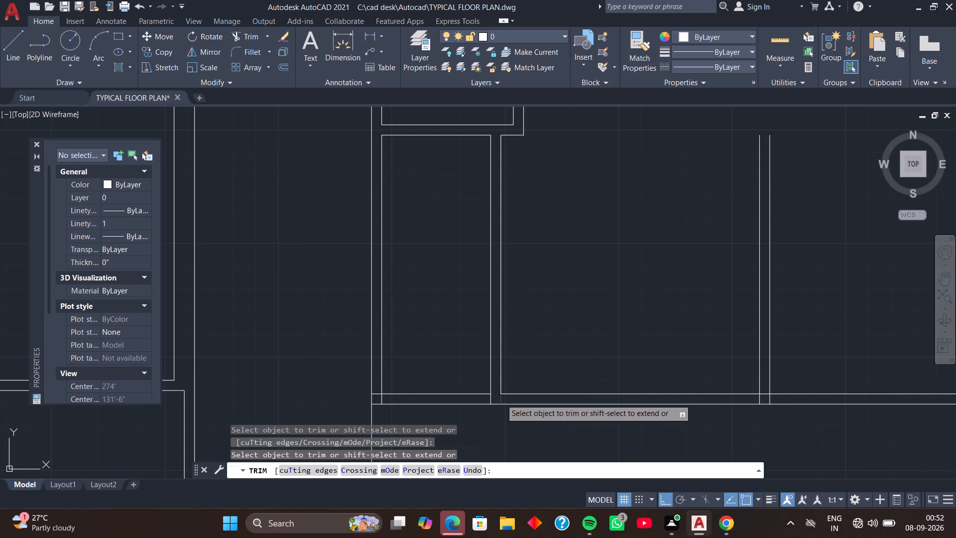
click(476, 394)
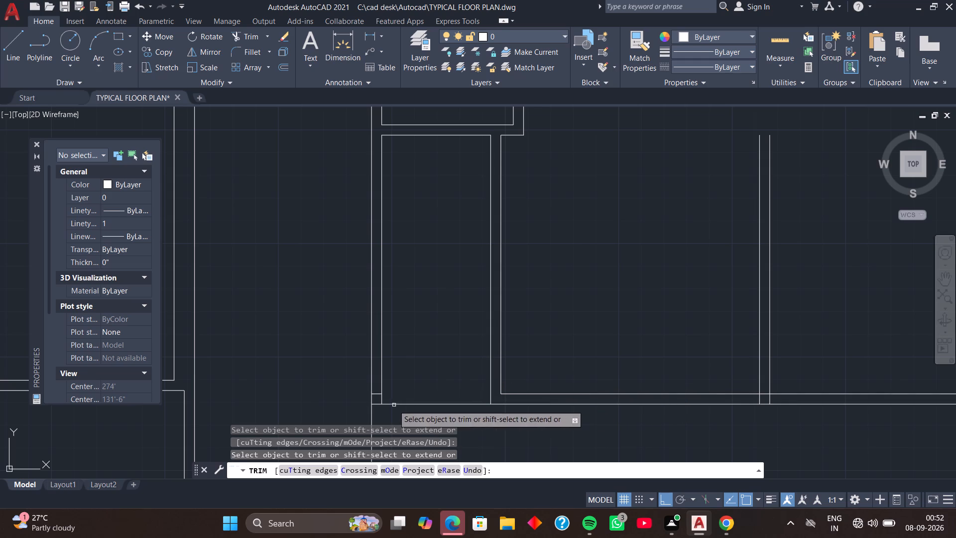
click(378, 393)
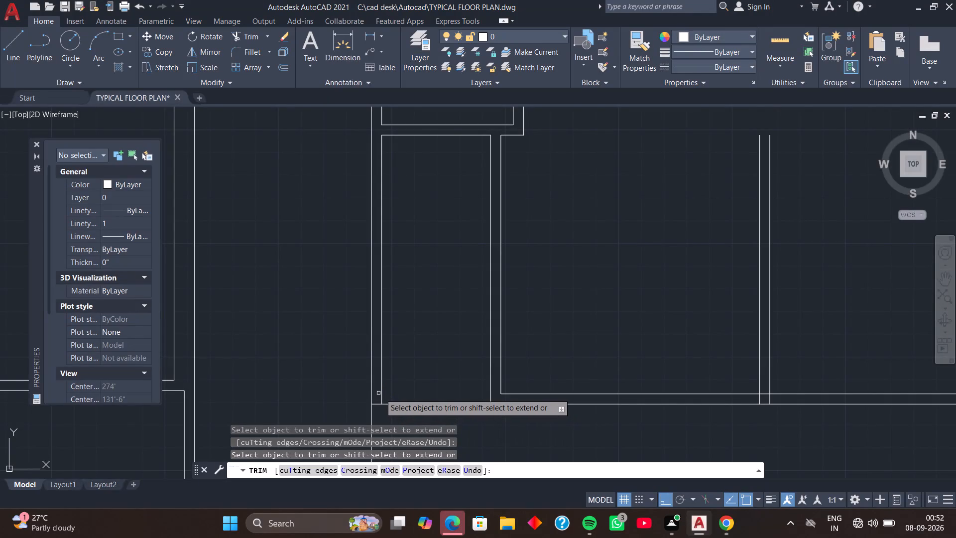
Trim the bottom wall's upper line between the second vertical partition's faces and both face stubs below it.
scroll(757, 384, up, 3)
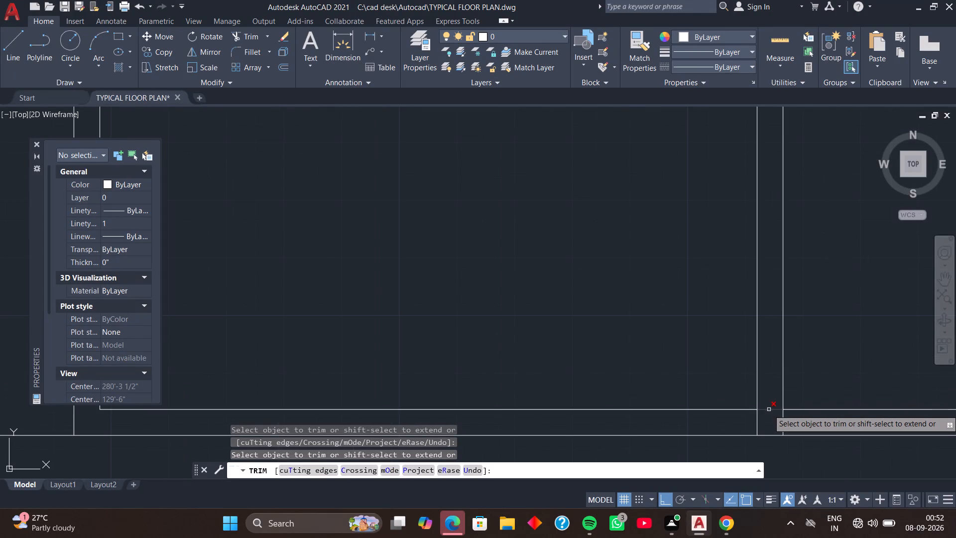
click(769, 410)
click(757, 424)
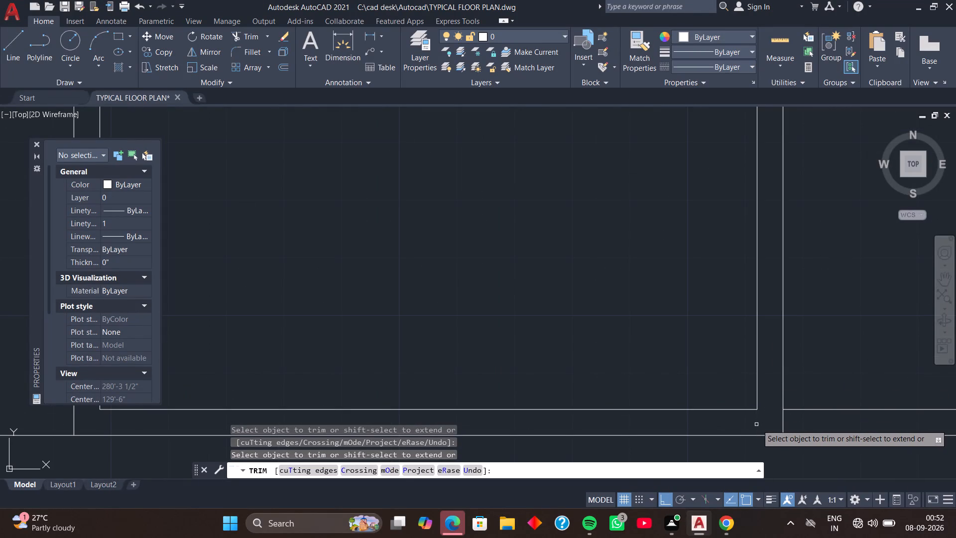
click(783, 419)
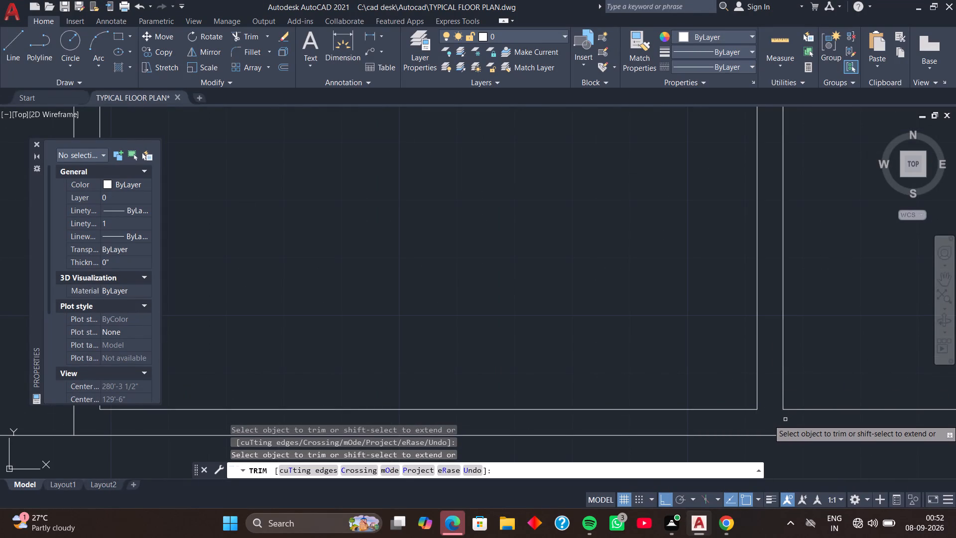
key(space)
Offset the bottom inner line between the two vertical partitions 7' upward, and offset that line 4.5" for a horizontal partition.
scroll(785, 419, down, 1)
middle_drag(779, 419, 716, 418)
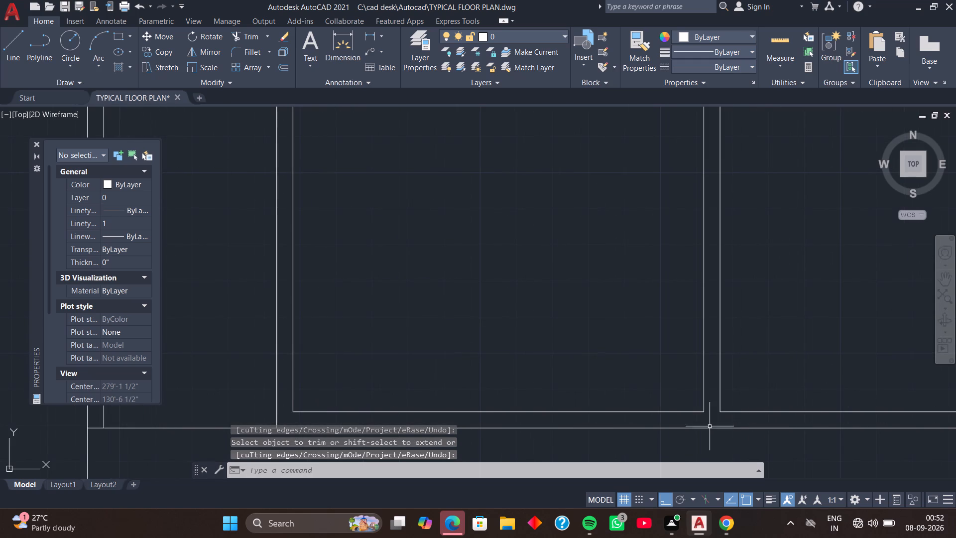
key(o)
key(space)
key(space)
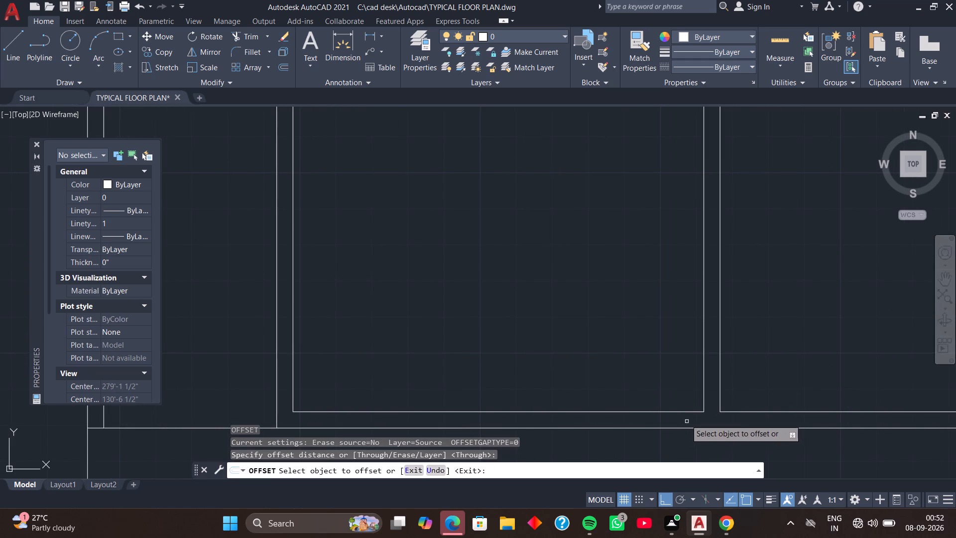
click(680, 412)
scroll(669, 392, down, 3)
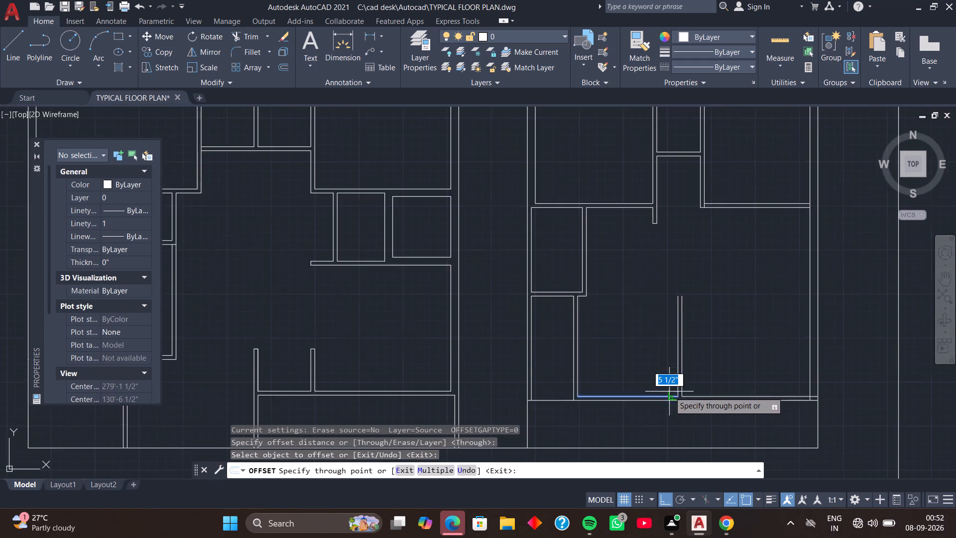
middle_drag(658, 375, 663, 411)
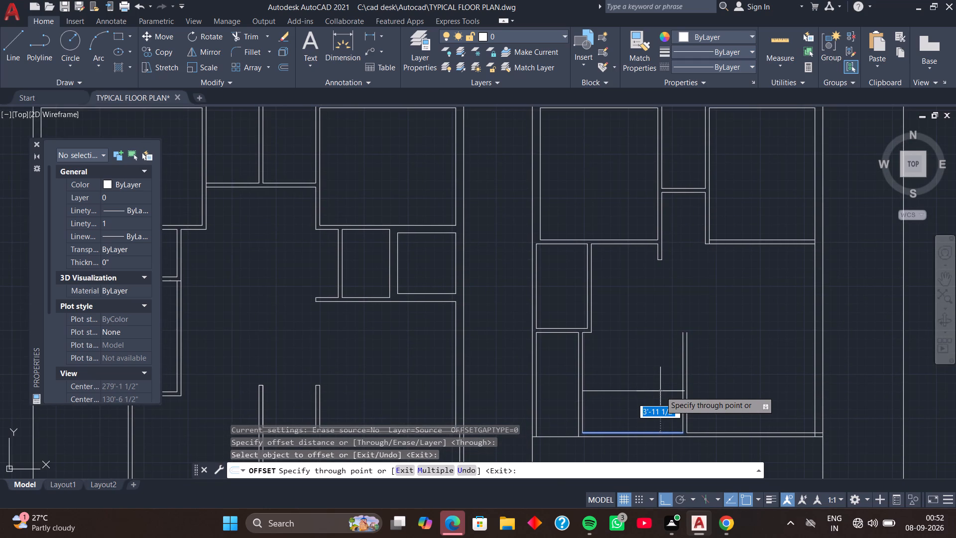
text(7')
key(Return)
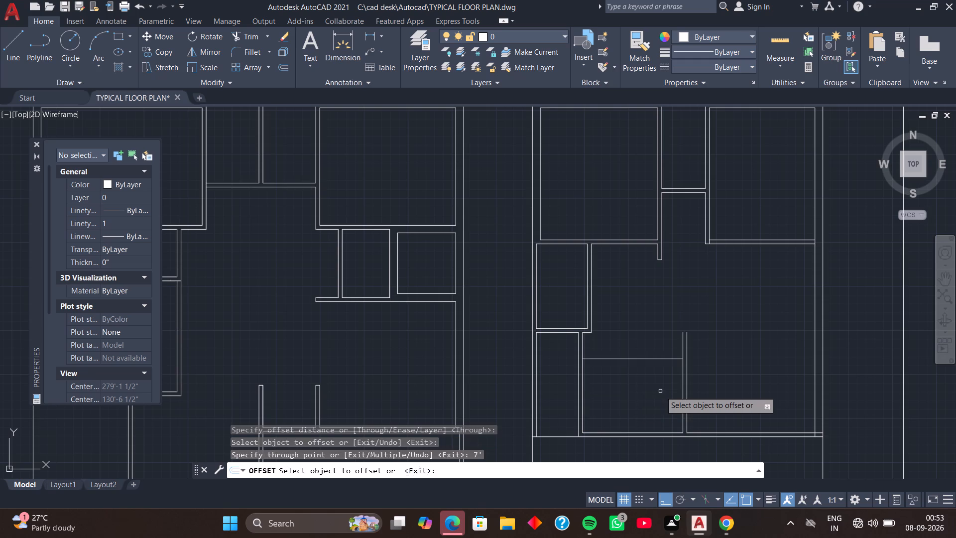
click(650, 360)
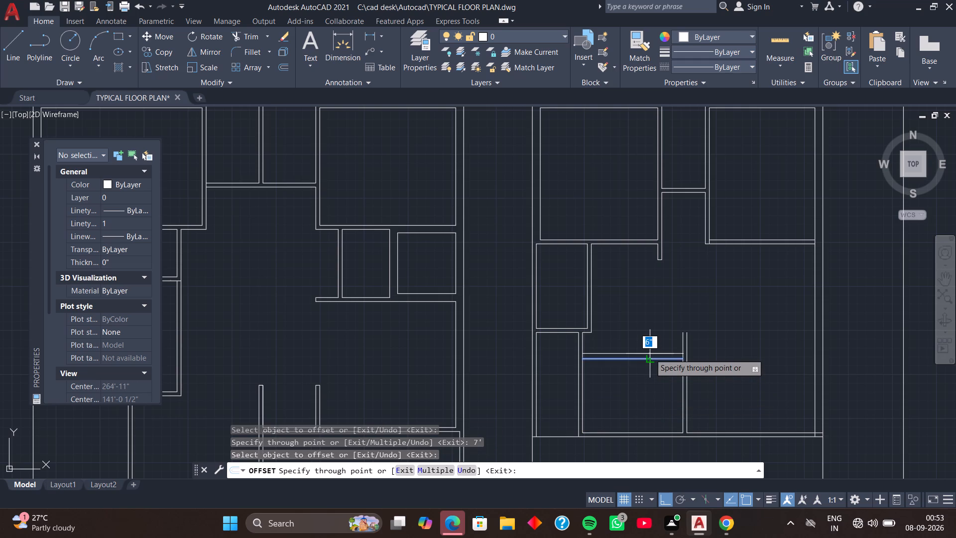
text(4.5)
key(Return)
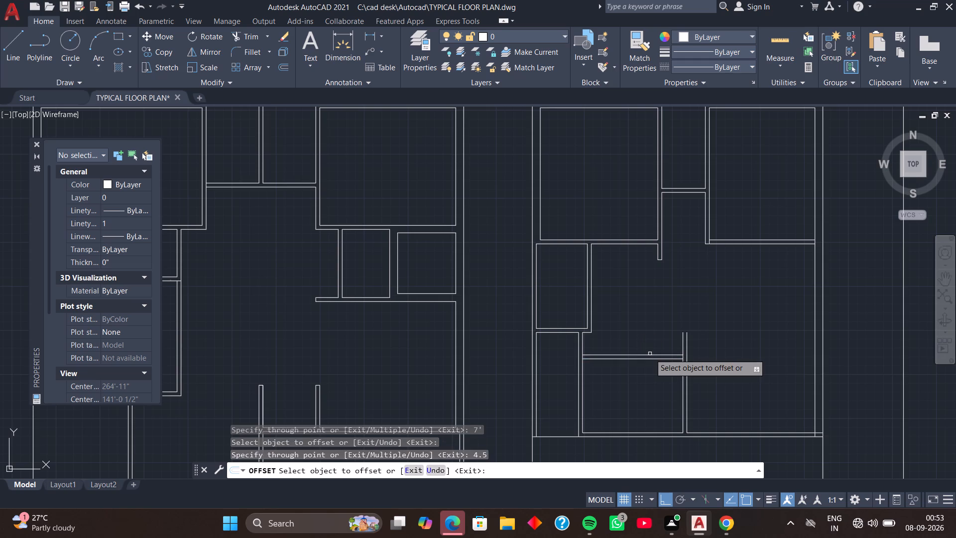
key(space)
Trim the two vertical partitions' inner faces between the horizontal partition's lines, at both of its ends.
scroll(653, 369, up, 3)
middle_drag(652, 372, 629, 368)
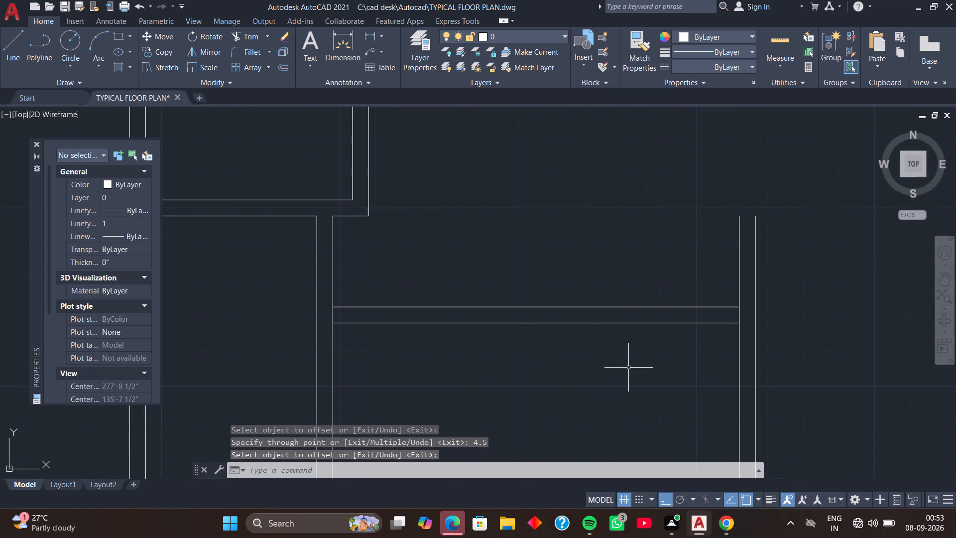
key(t)
key(r)
key(space)
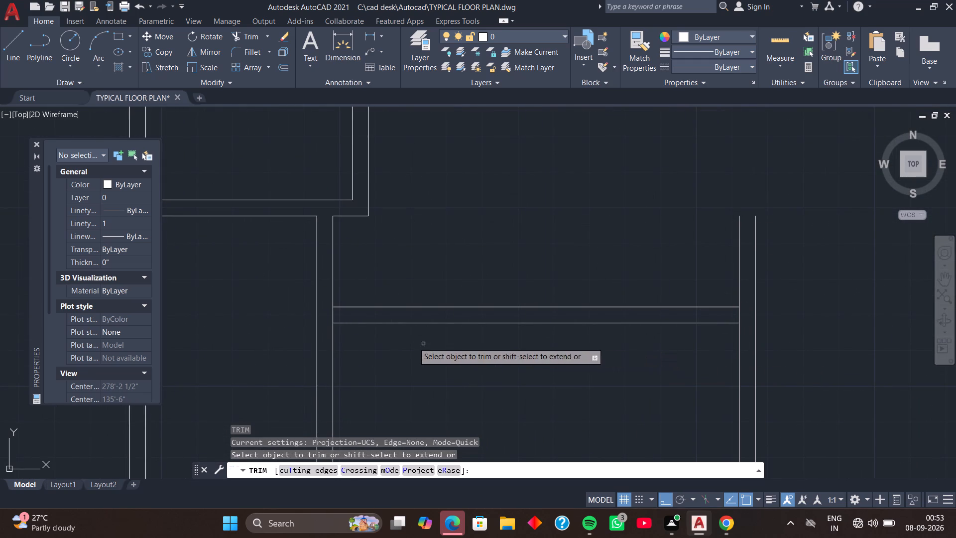
click(333, 315)
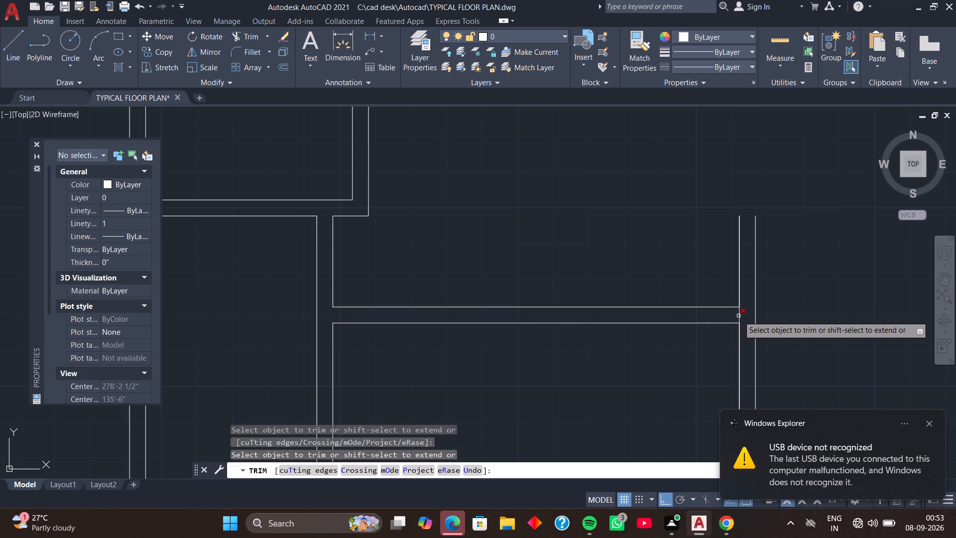
click(738, 316)
key(space)
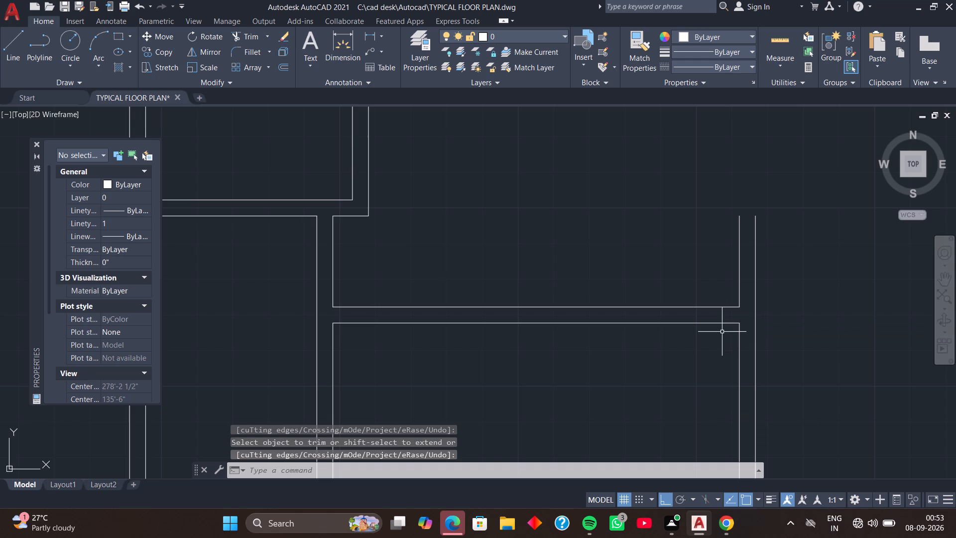
Extend the horizontal partition's upper line to the second vertical partition's outer face, and trim both vertical stubs above it.
text(EX)
key(space)
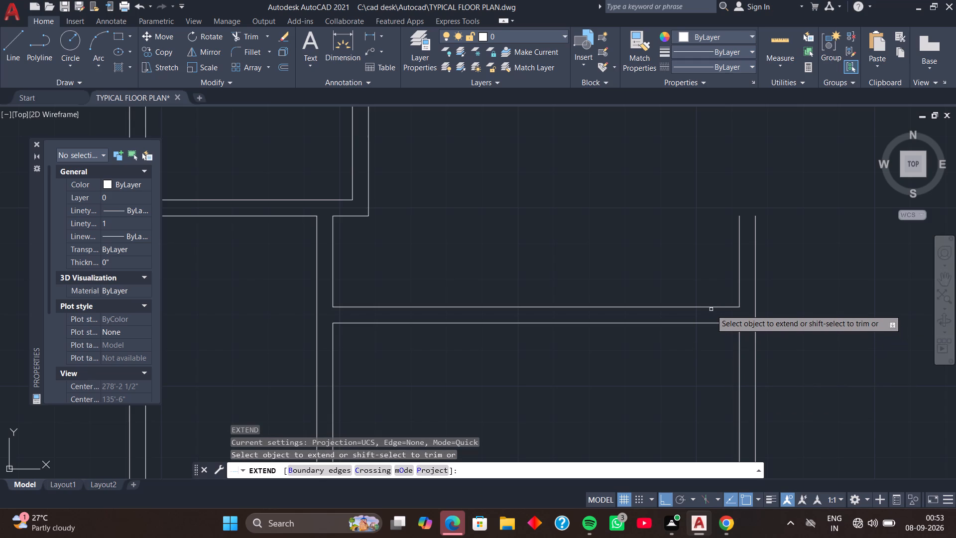
click(711, 308)
key(space)
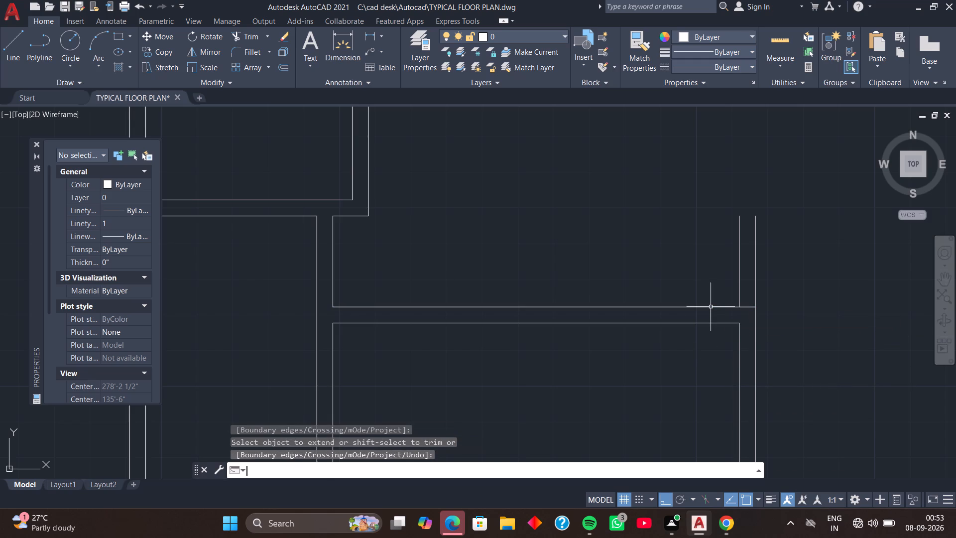
text(TR)
key(space)
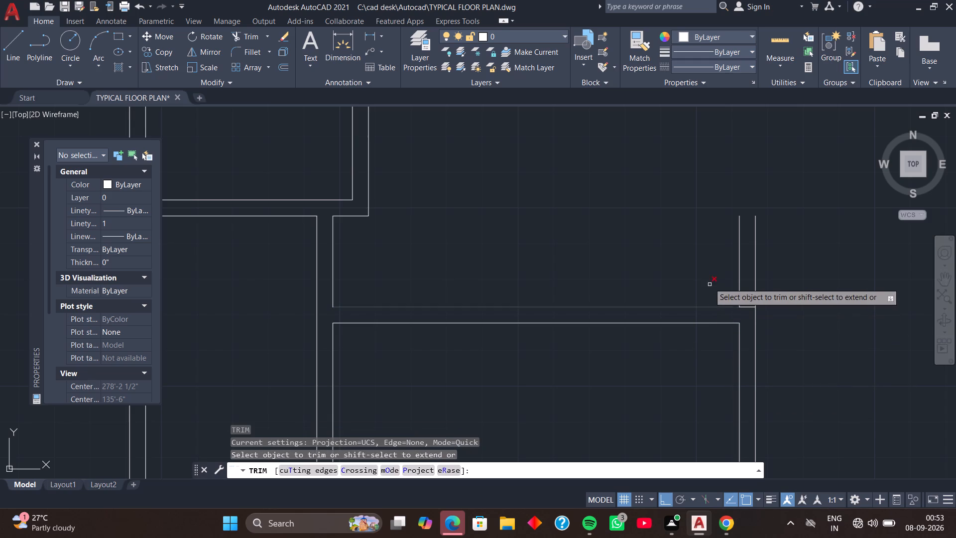
drag(708, 280, 782, 257)
key(space)
Offset the second vertical partition's outer face 3' to the right, and offset that line 4.5" for a third vertical partition.
scroll(782, 257, down, 3)
middle_drag(796, 290, 761, 276)
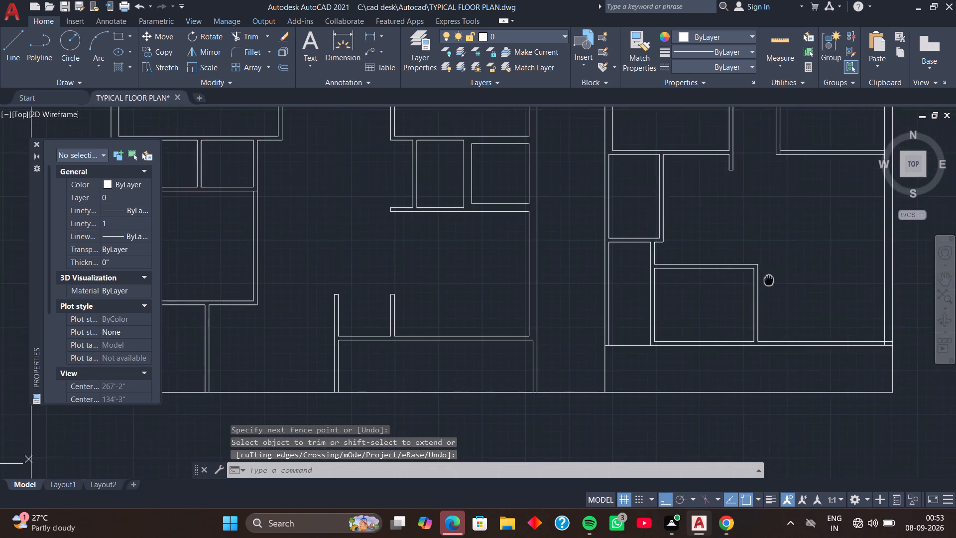
middle_drag(761, 276, 747, 270)
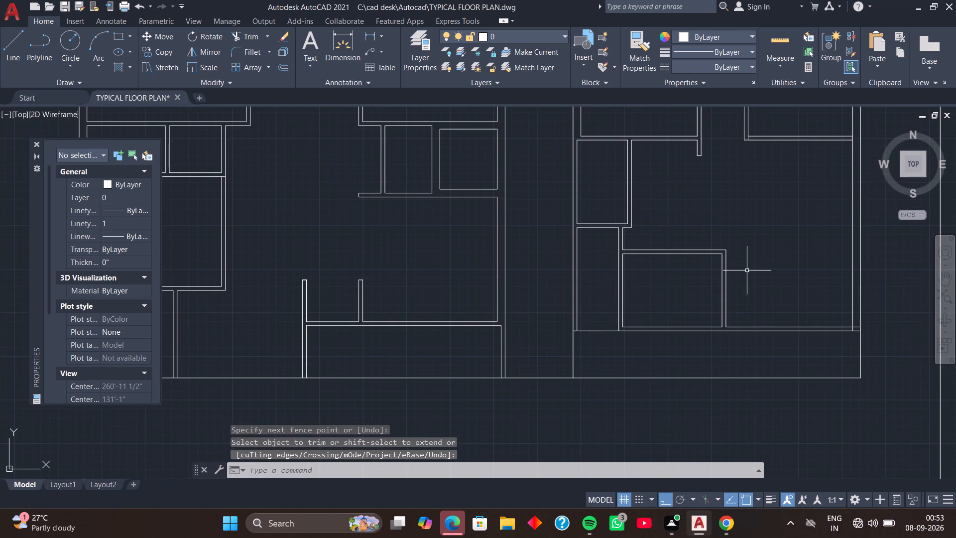
middle_drag(747, 270, 712, 277)
middle_drag(716, 285, 707, 287)
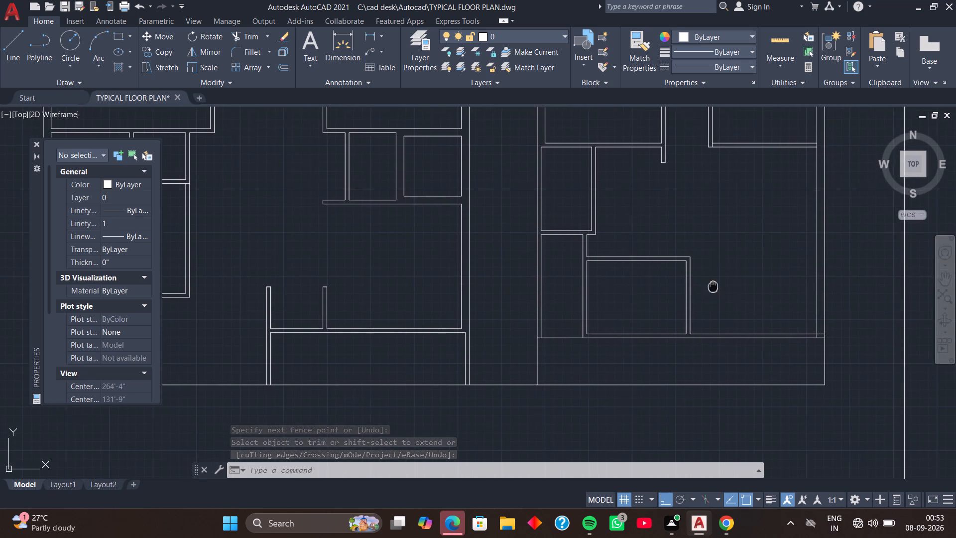
middle_drag(707, 287, 674, 291)
middle_drag(671, 301, 642, 309)
scroll(638, 316, up, 2)
middle_drag(637, 317, 606, 329)
text(O)
key(space)
key(space)
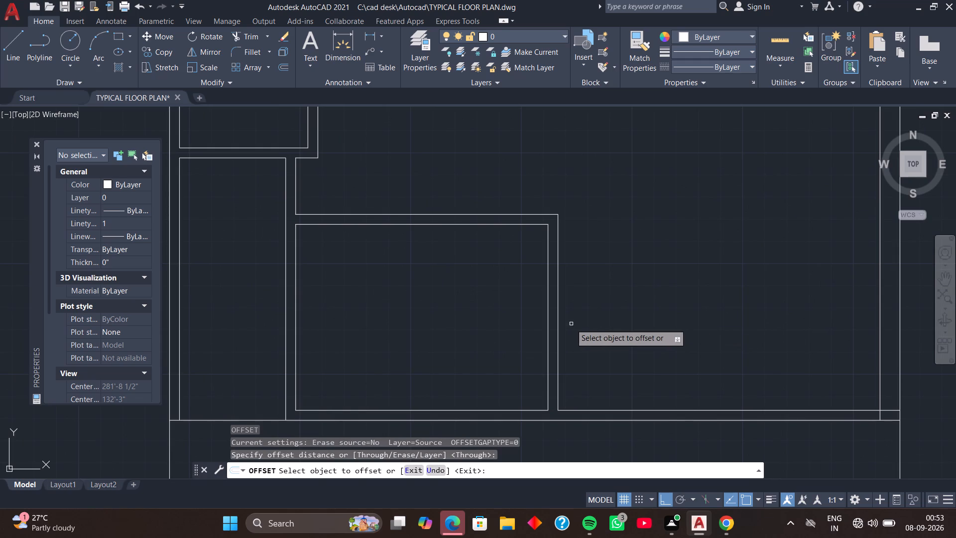
click(559, 326)
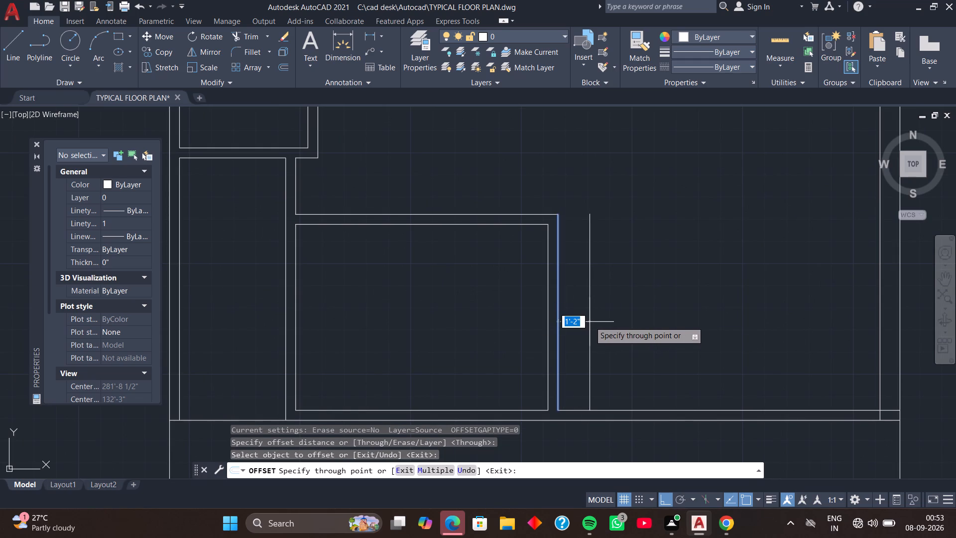
text(3')
key(Return)
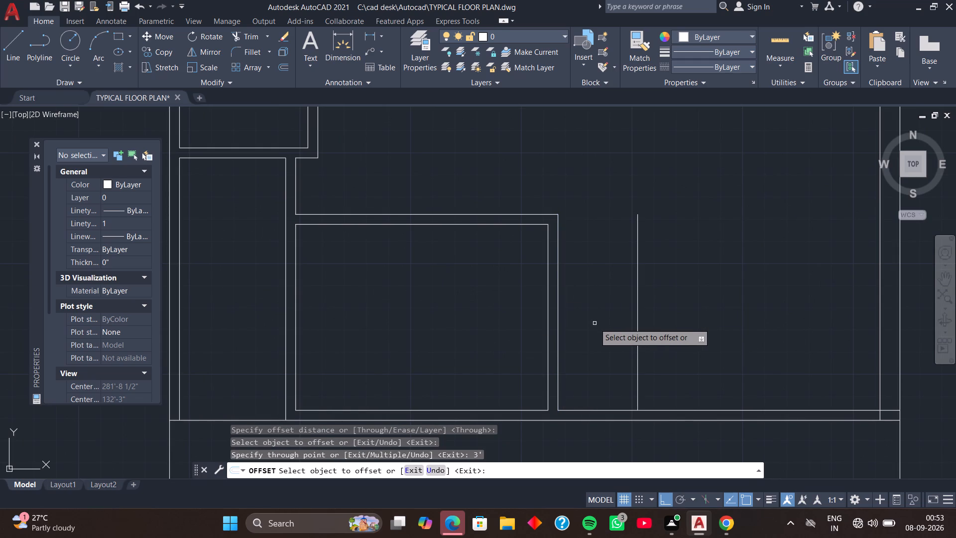
click(639, 334)
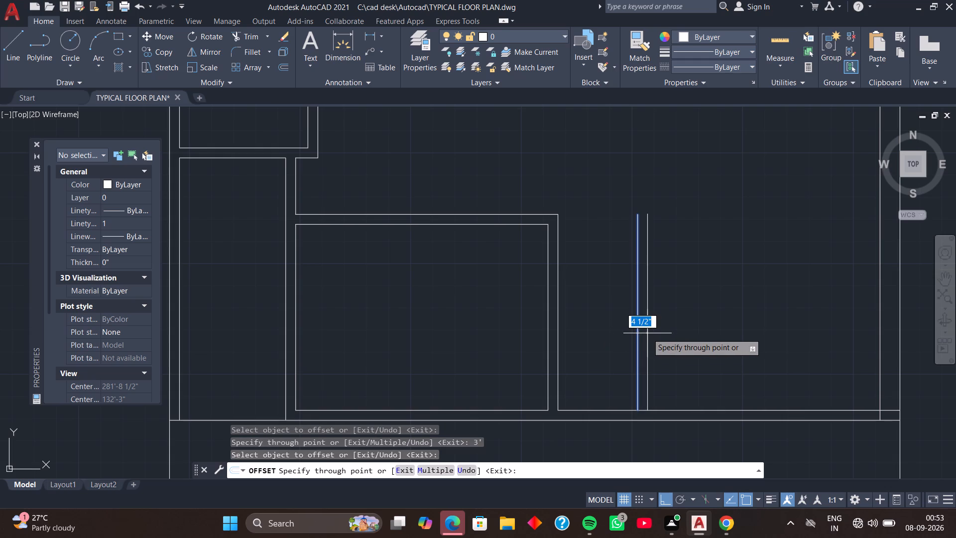
text(4.5)
key(Return)
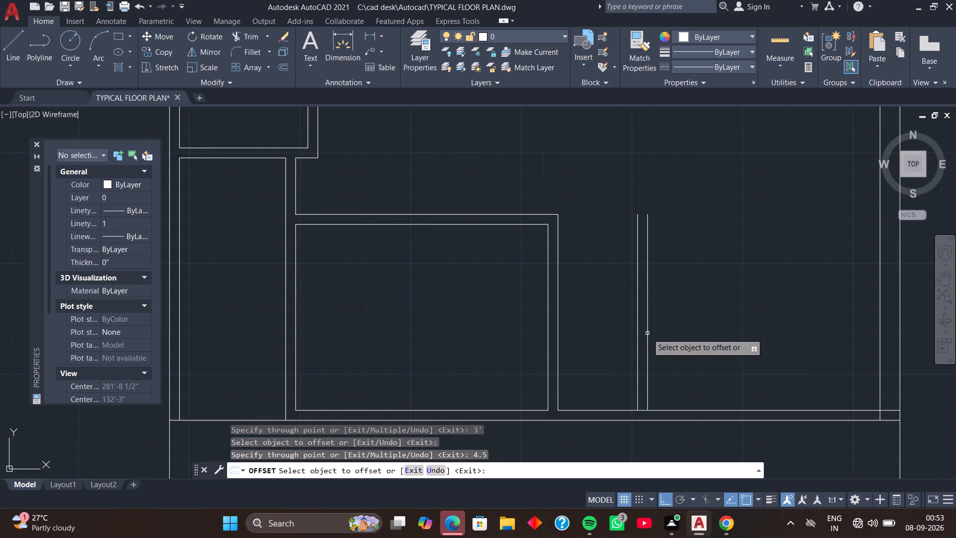
key(space)
Trim the bottom wall's inner line between the third vertical partition's two faces.
text(TR)
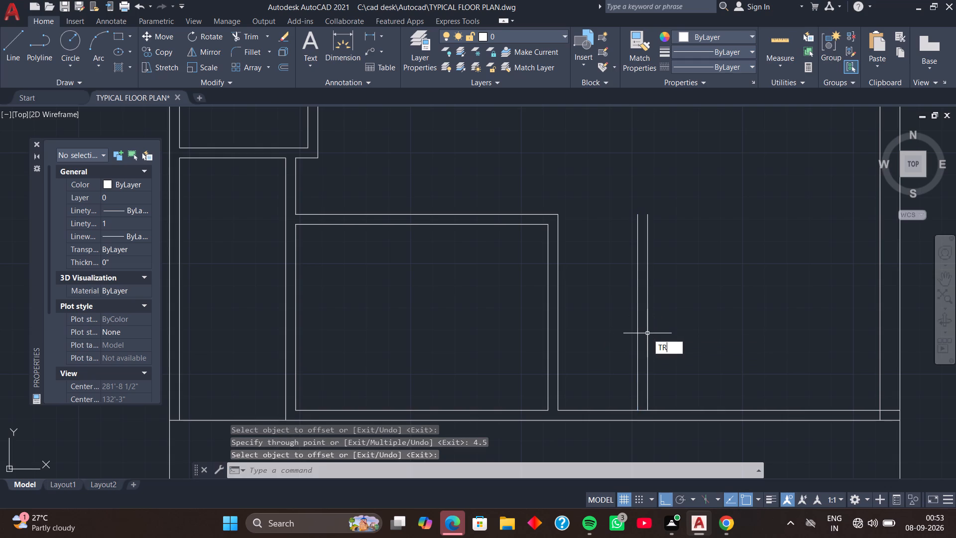
key(space)
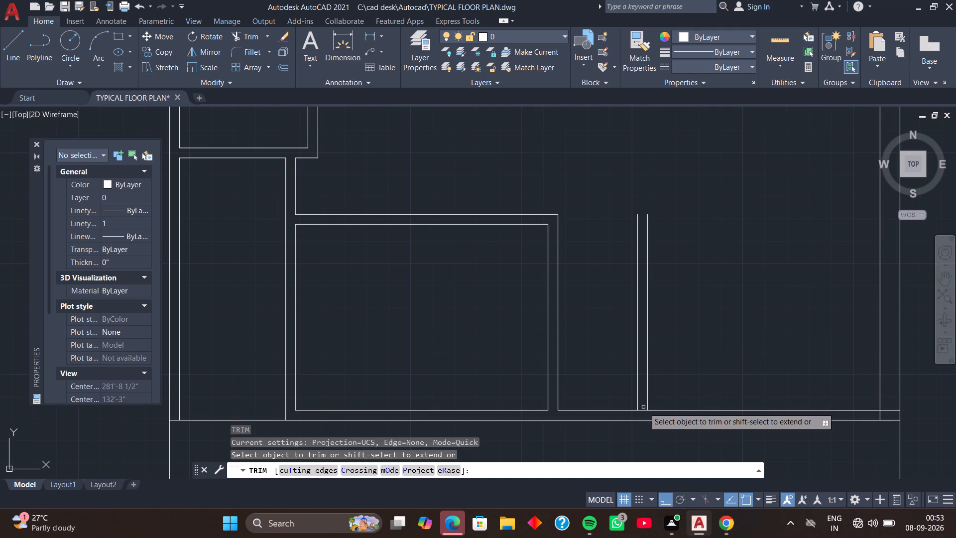
click(644, 409)
key(space)
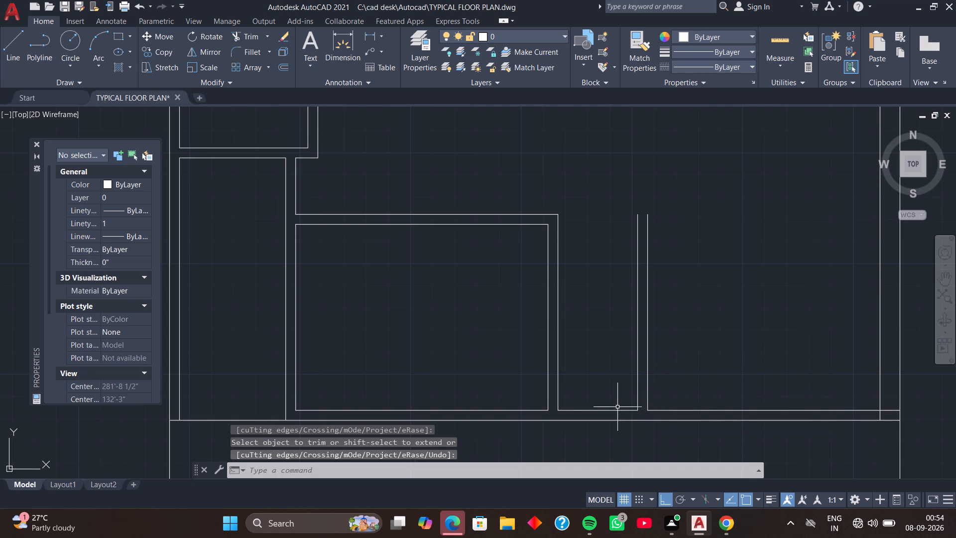
Offset the bottom inner line between the second and third vertical partitions 4' upward.
key(o)
key(space)
key(space)
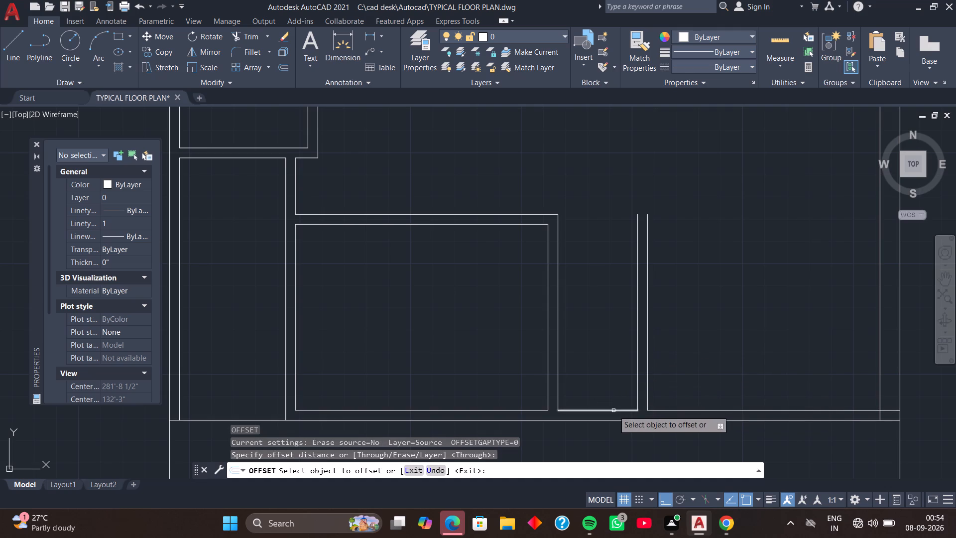
click(613, 410)
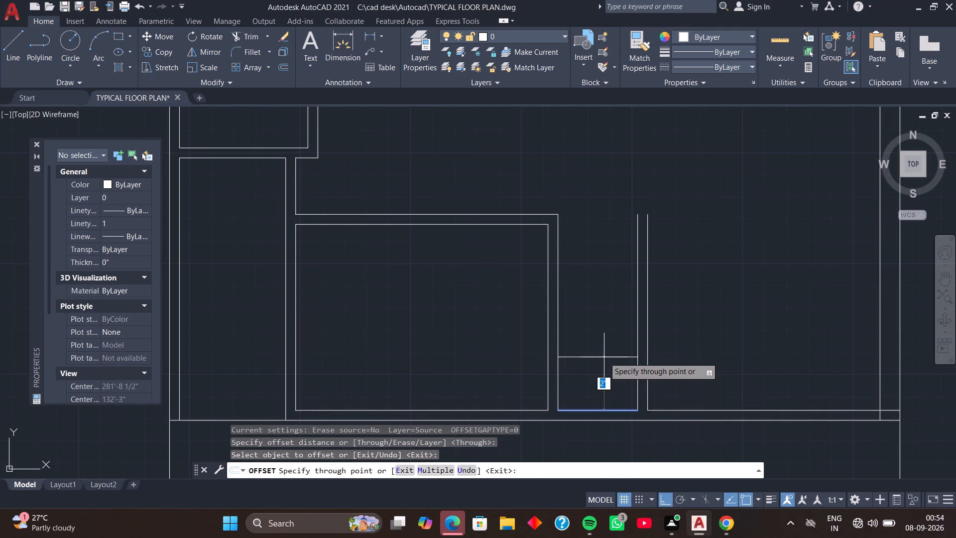
text(4')
key(Return)
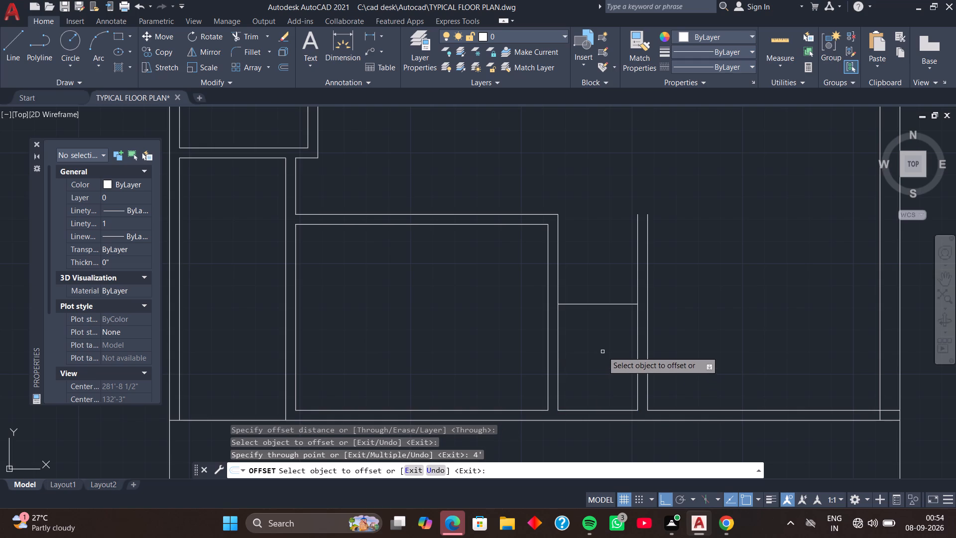
middle_drag(600, 342, 611, 351)
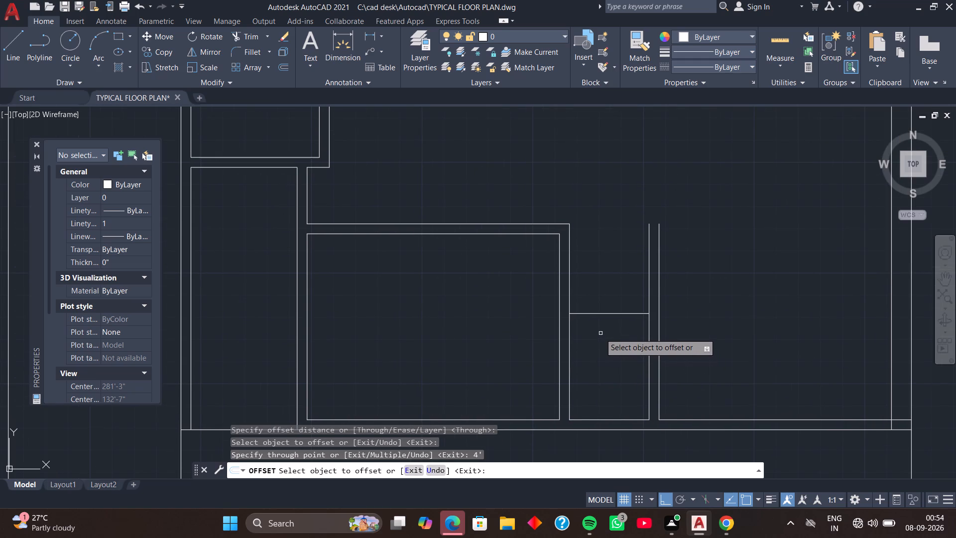
scroll(600, 333, up, 1)
middle_drag(600, 332, 612, 334)
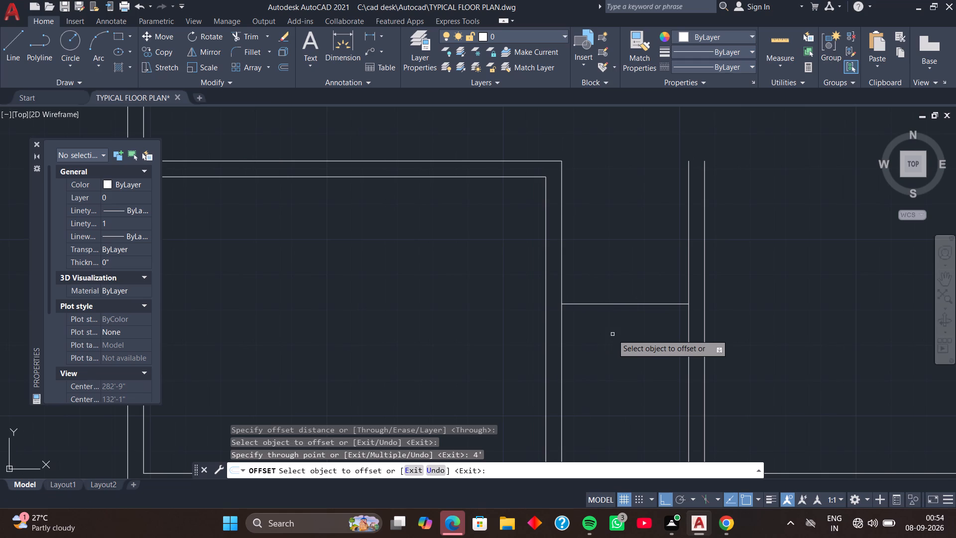
key(space)
Extend the offset line across the second vertical partition's thickness, and trim its span over the 3' bay to leave an end cap.
key(e)
key(x)
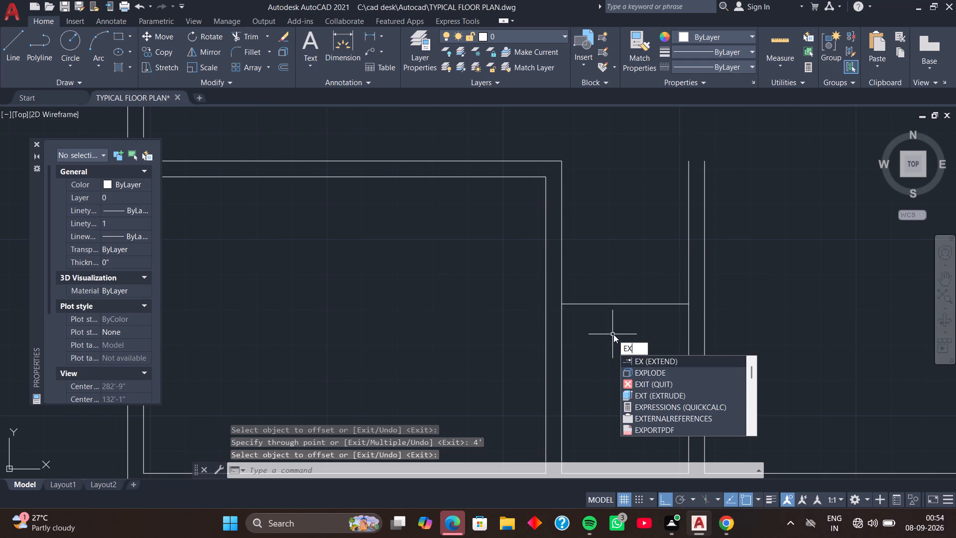
key(space)
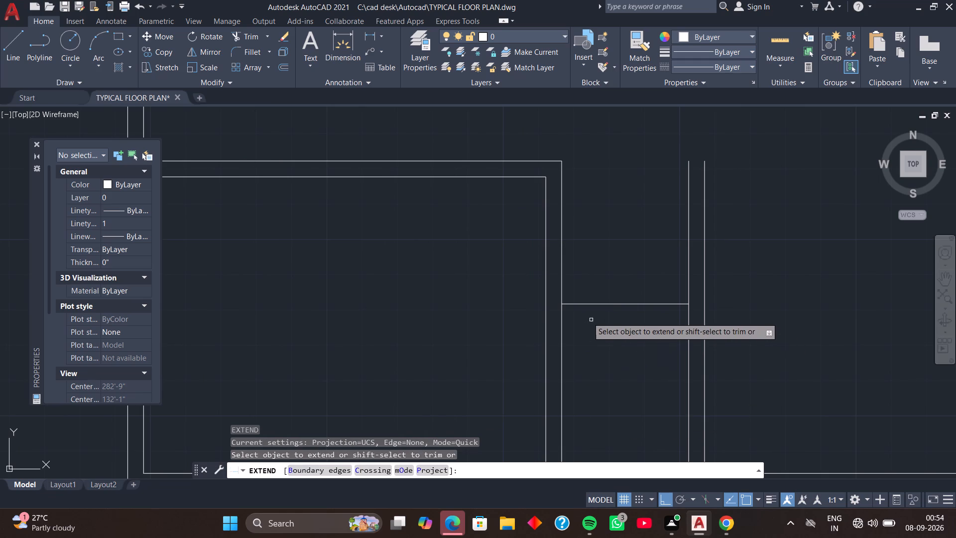
click(573, 304)
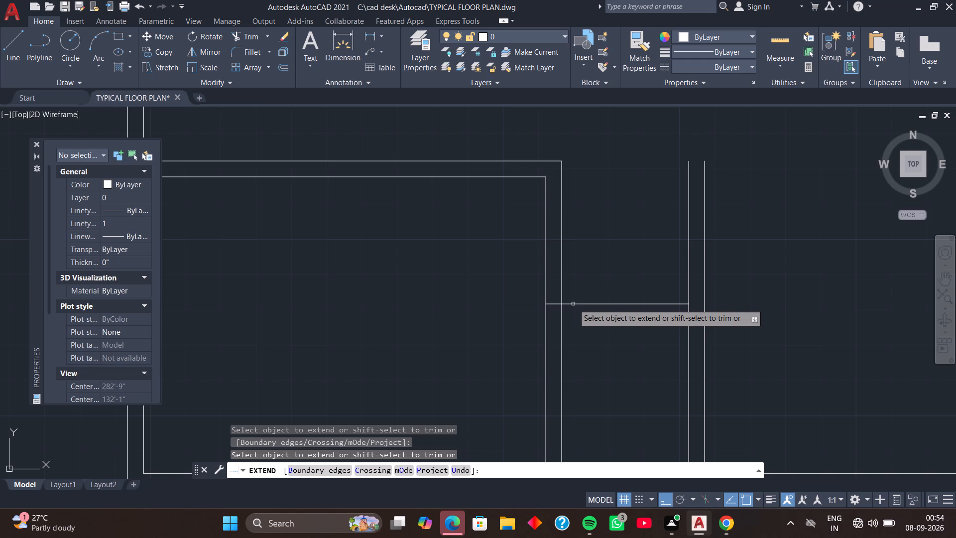
key(space)
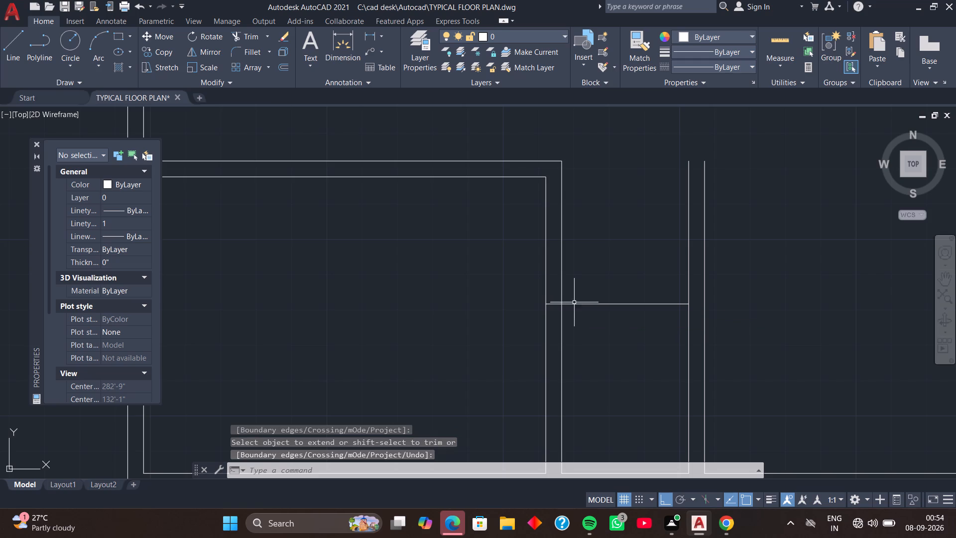
text(TR)
key(space)
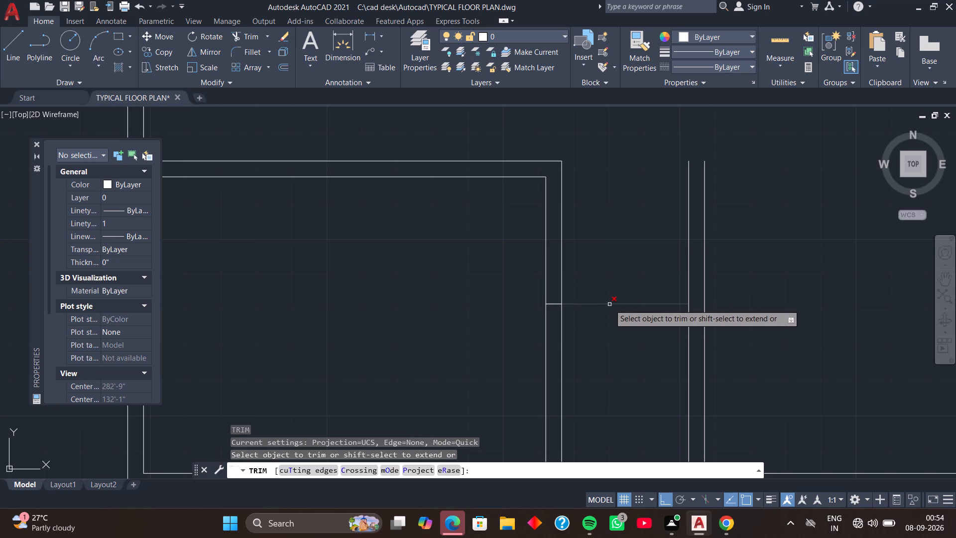
click(610, 306)
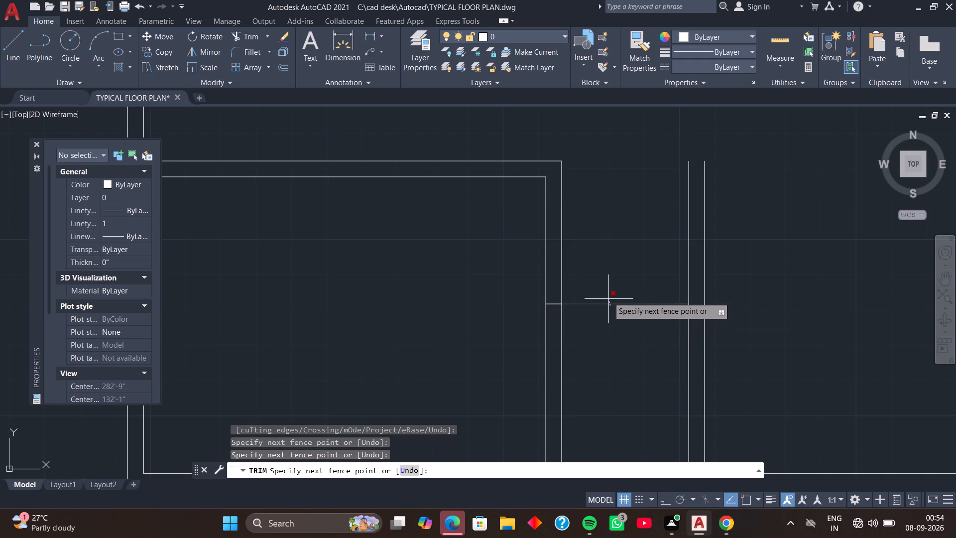
middle_drag(599, 269, 608, 285)
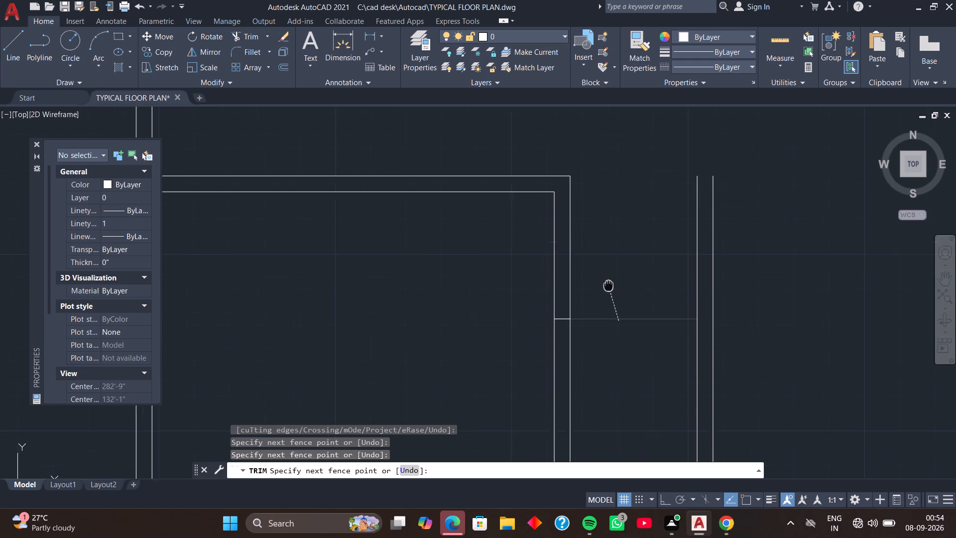
click(609, 278)
Trim both faces of the second vertical partition above the end cap, up to the horizontal partition.
key(t)
text(R)
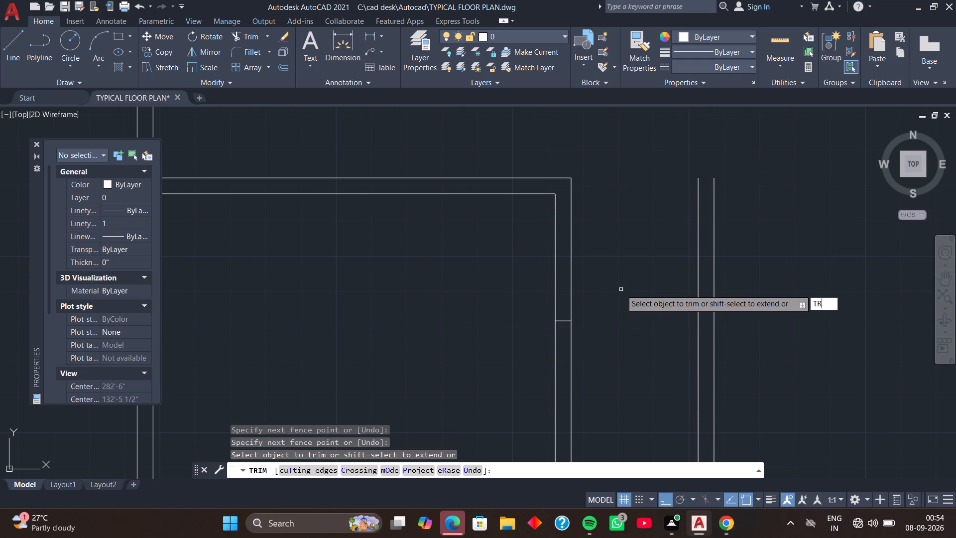
key(space)
drag(606, 275, 530, 301)
key(space)
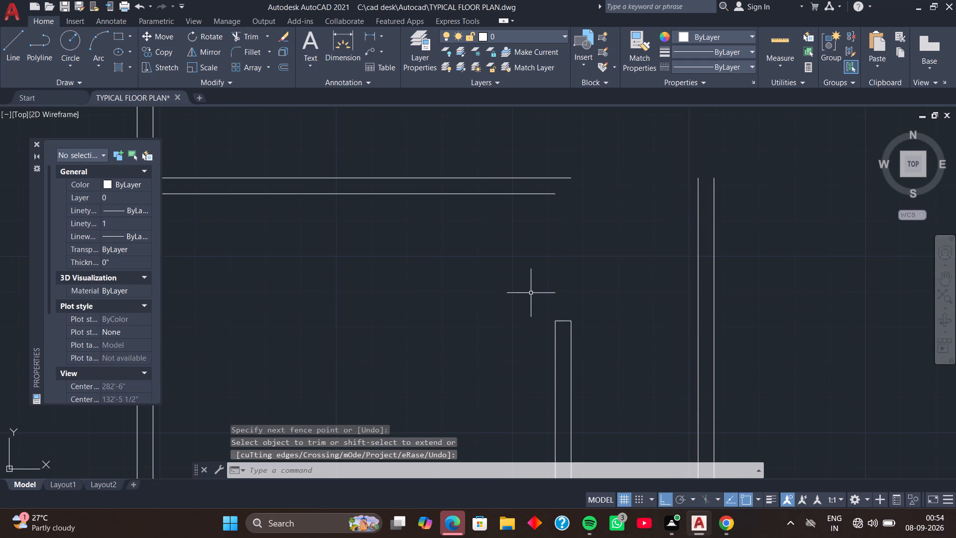
Extend the upper line of the right unit's lower horizontal partition across both faces of the third vertical partition.
scroll(535, 273, down, 1)
middle_drag(535, 273, 525, 293)
middle_drag(525, 283, 509, 299)
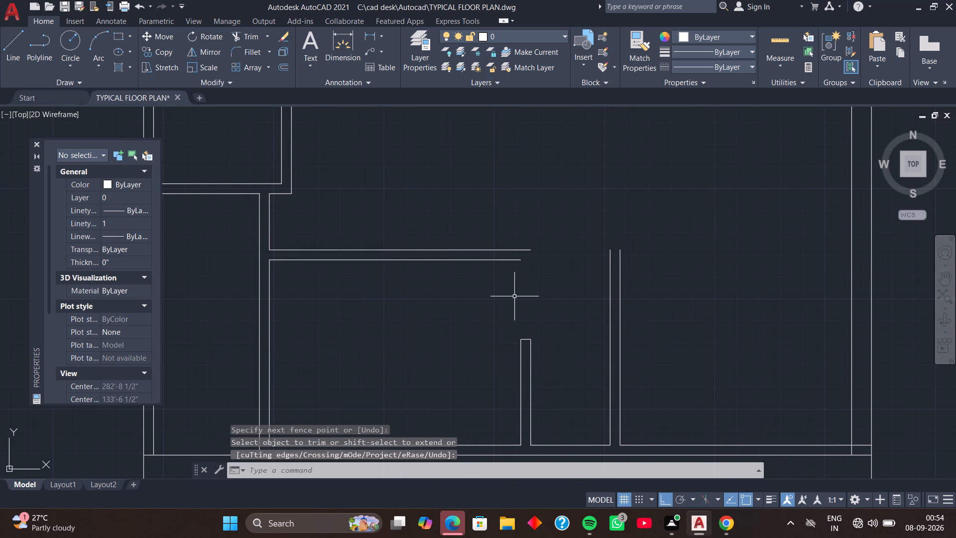
key(e)
text(X)
key(space)
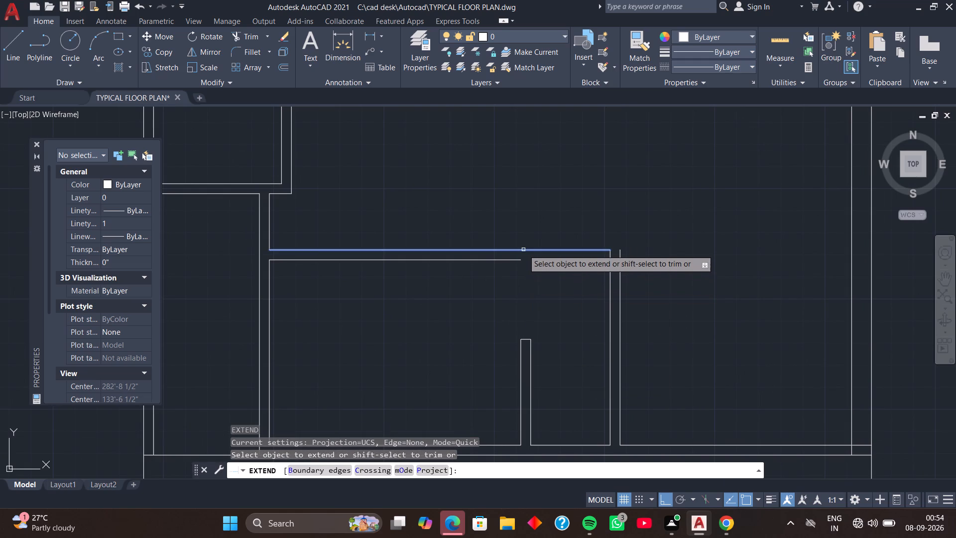
click(523, 250)
click(533, 249)
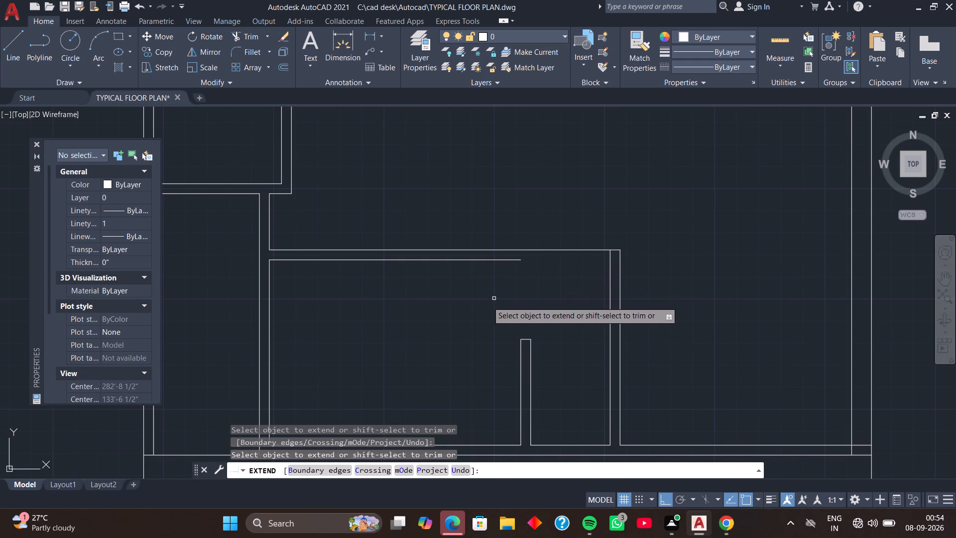
middle_drag(486, 302, 506, 304)
middle_drag(489, 306, 506, 307)
middle_drag(486, 310, 512, 311)
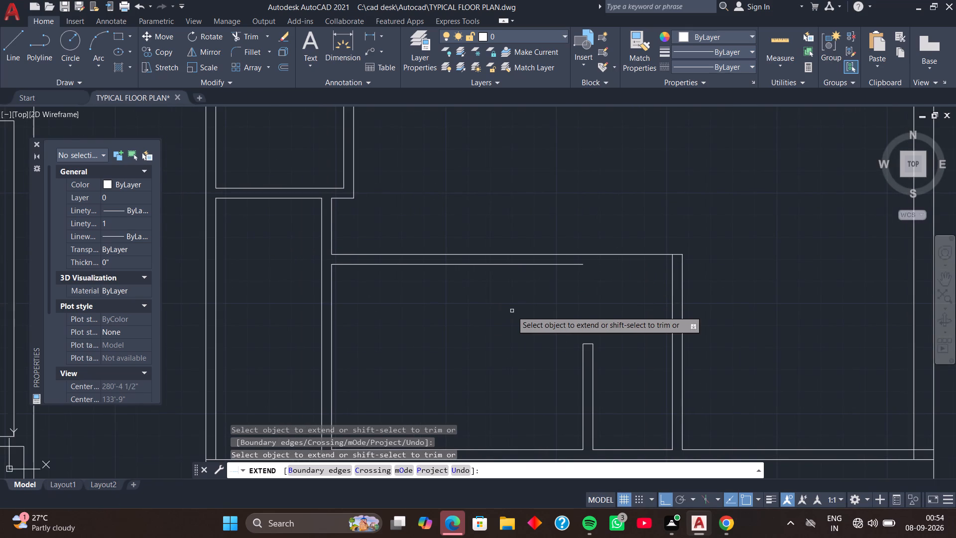
key(space)
Draw a short line across the horizontal partition's thickness, a short distance east of the first vertical partition.
key(l)
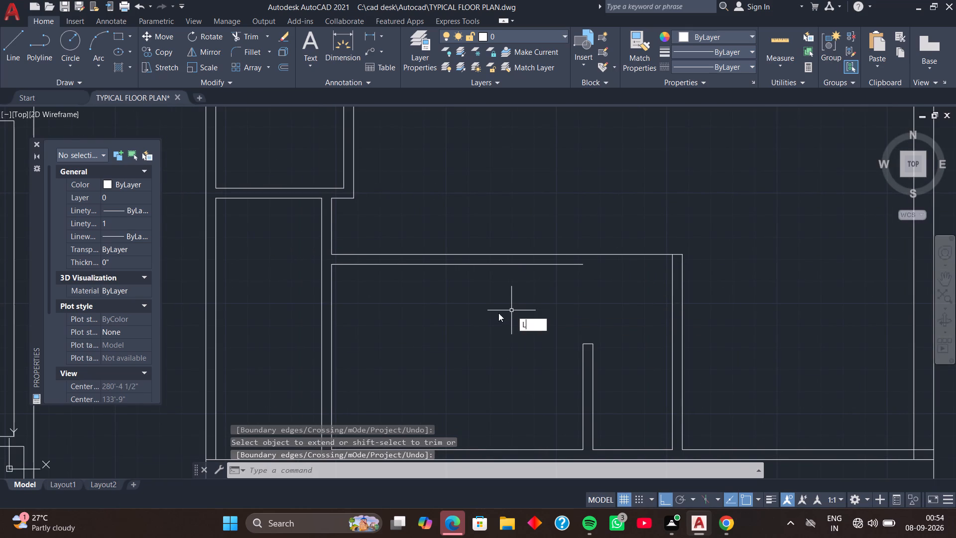
key(space)
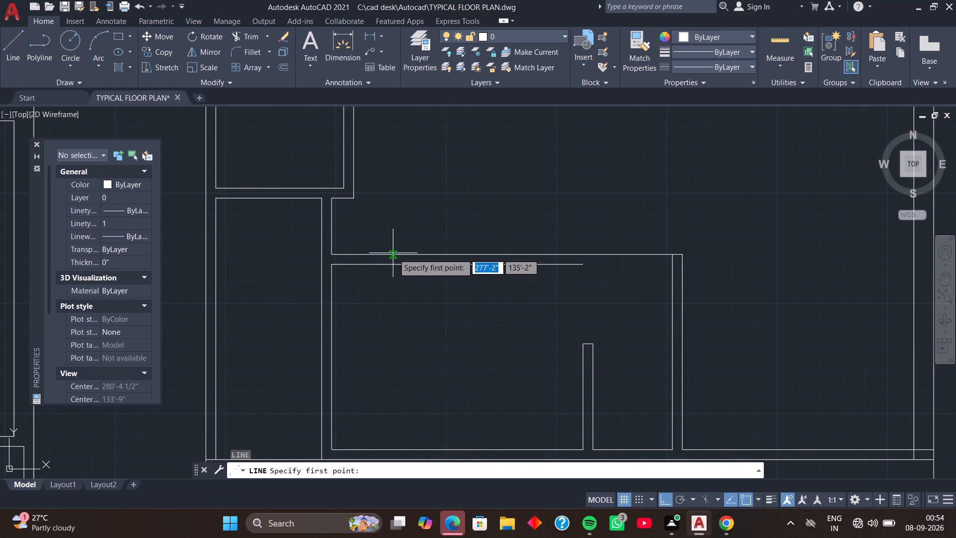
scroll(393, 254, up, 3)
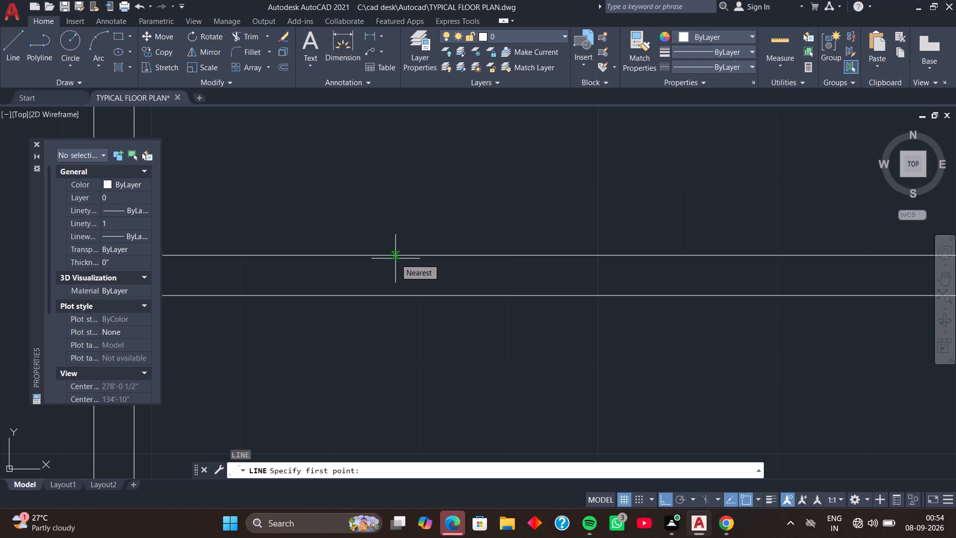
scroll(343, 254, down, 2)
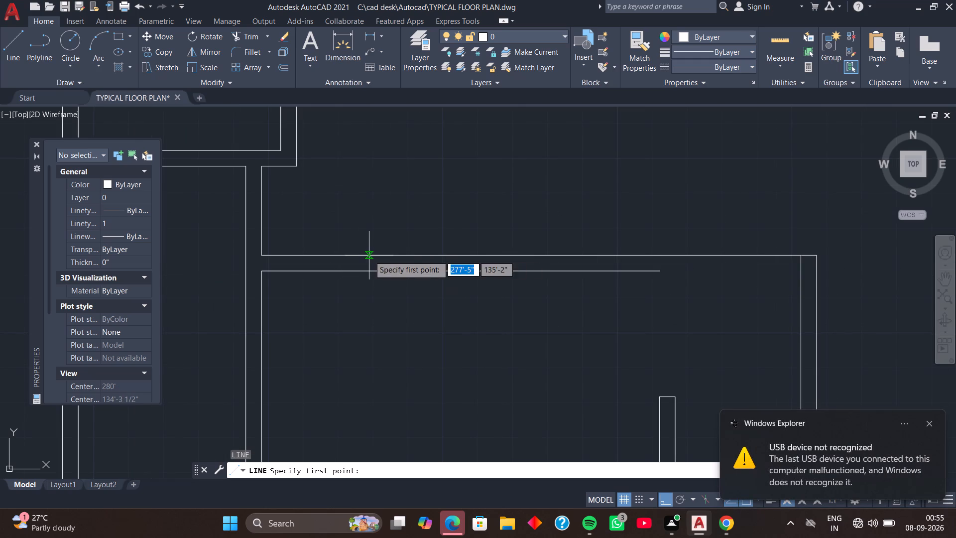
click(369, 256)
click(372, 271)
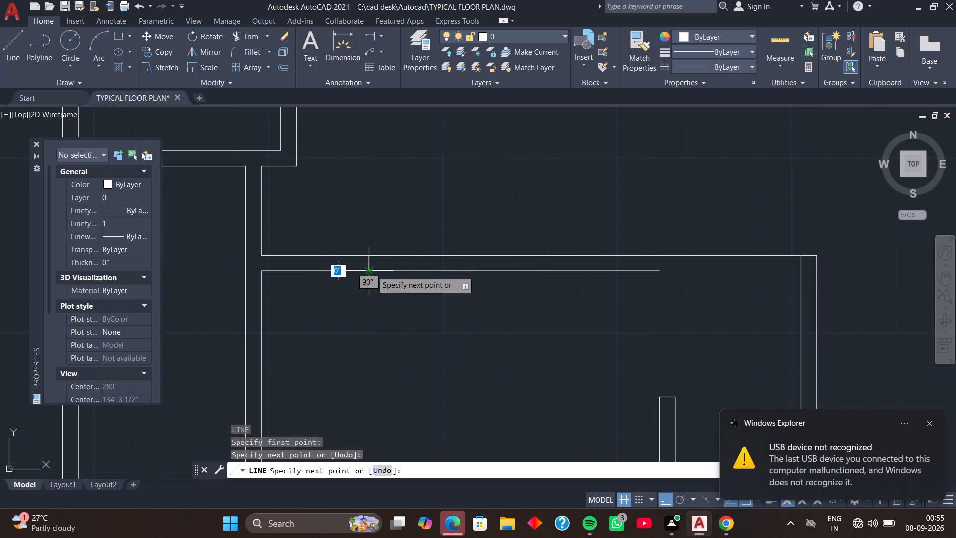
key(space)
Trim both horizontal partition lines between the new cap and the third vertical partition, leaving that partition's top end closed.
text(TR)
key(space)
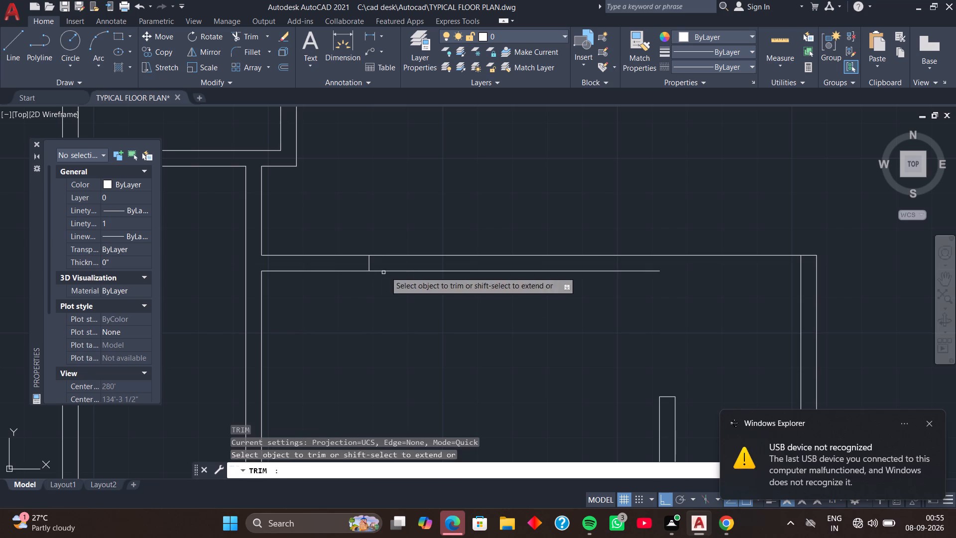
drag(413, 239, 426, 289)
middle_drag(555, 259, 472, 214)
scroll(465, 211, down, 2)
key(space)
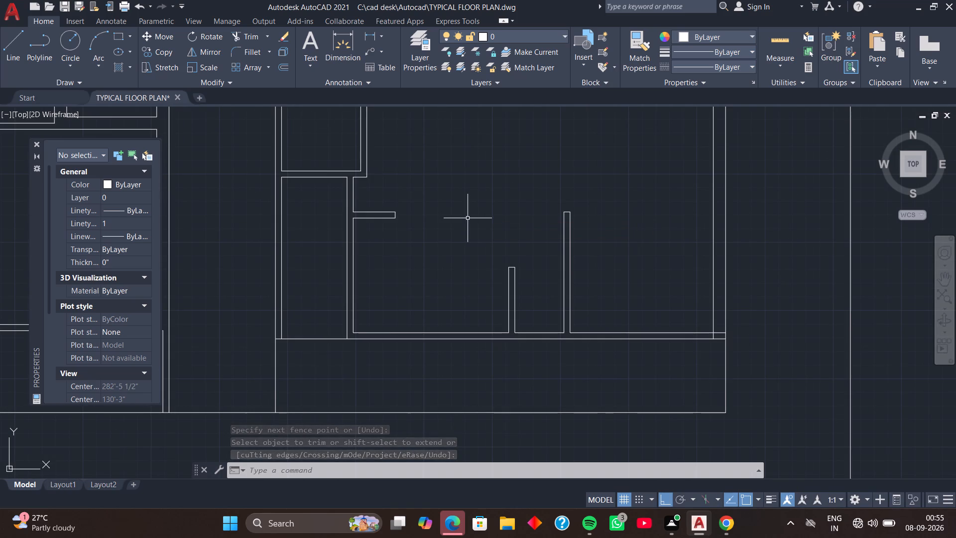
Move the bottom wall's inner line between the second and third vertical partitions 4.5" upward.
middle_drag(467, 218, 443, 210)
middle_drag(444, 226, 433, 214)
middle_drag(443, 232, 424, 208)
middle_drag(439, 233, 422, 209)
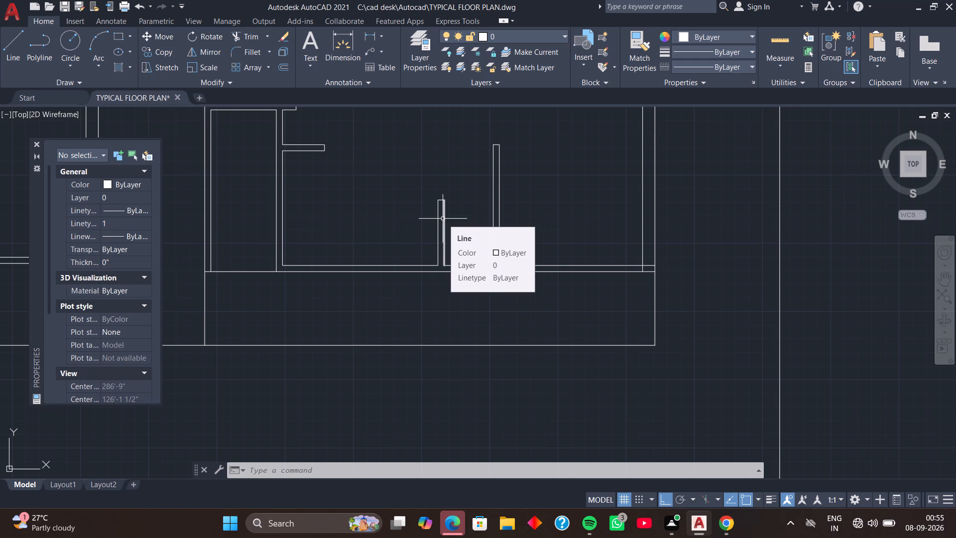
scroll(474, 244, up, 2)
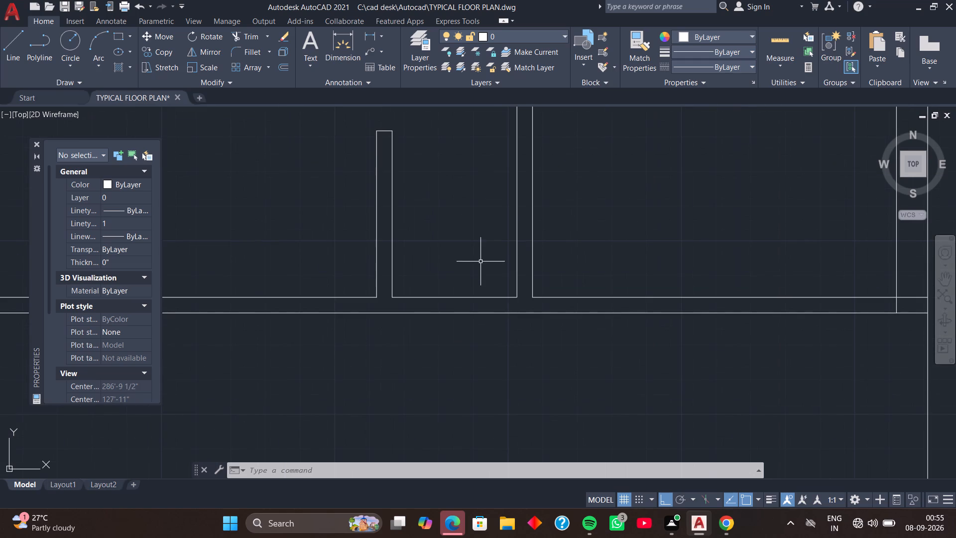
middle_drag(478, 262, 453, 259)
click(458, 294)
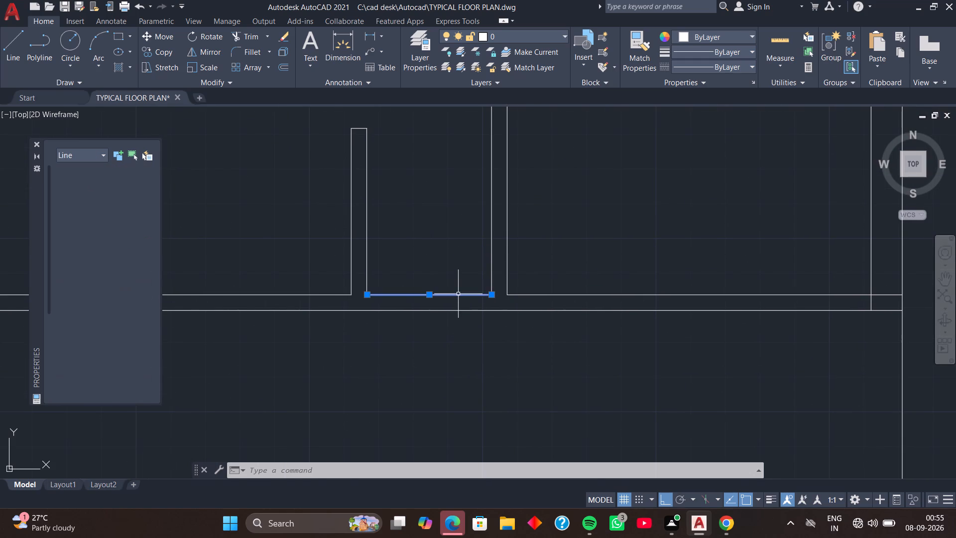
text(M)
key(space)
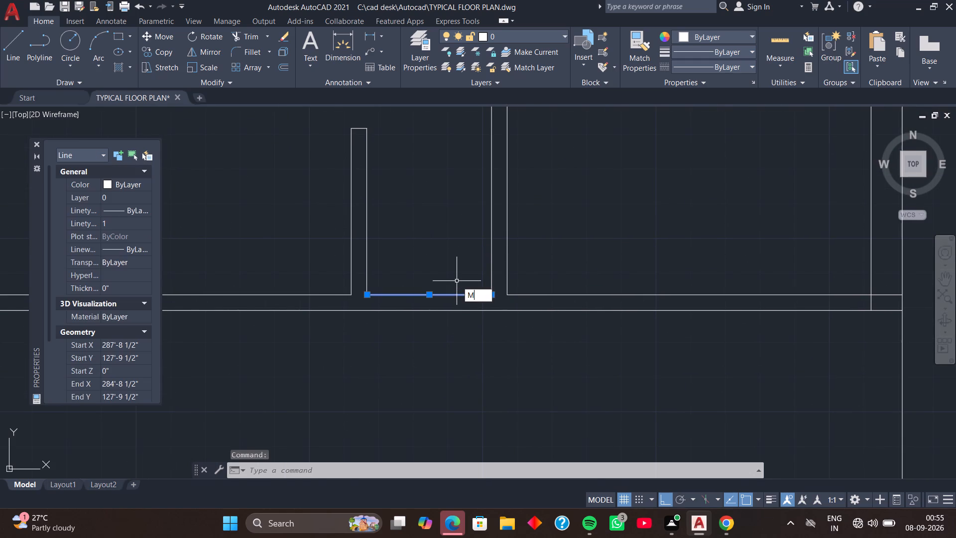
click(491, 295)
text(4.5)
key(Return)
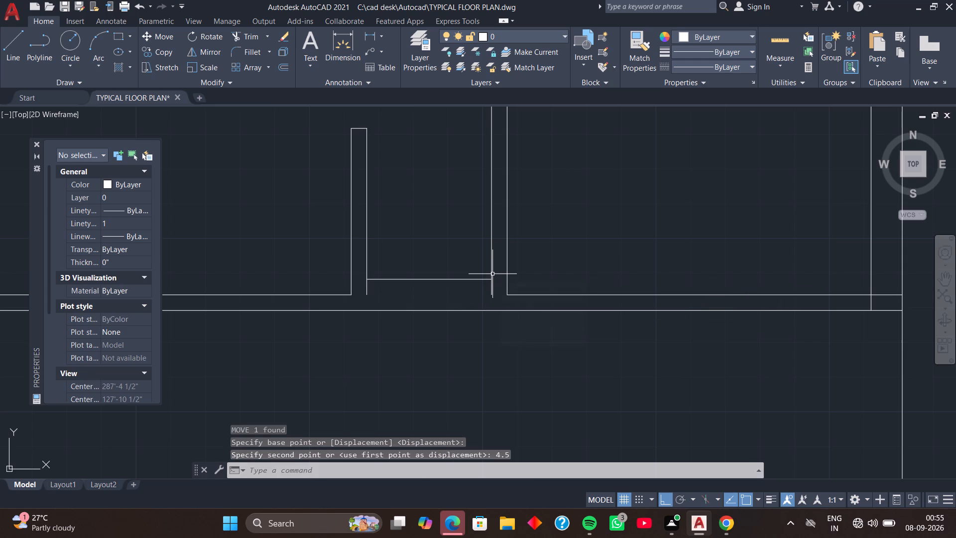
Move the bottom wall's inner line east of the third vertical partition 4.5" upward.
click(563, 293)
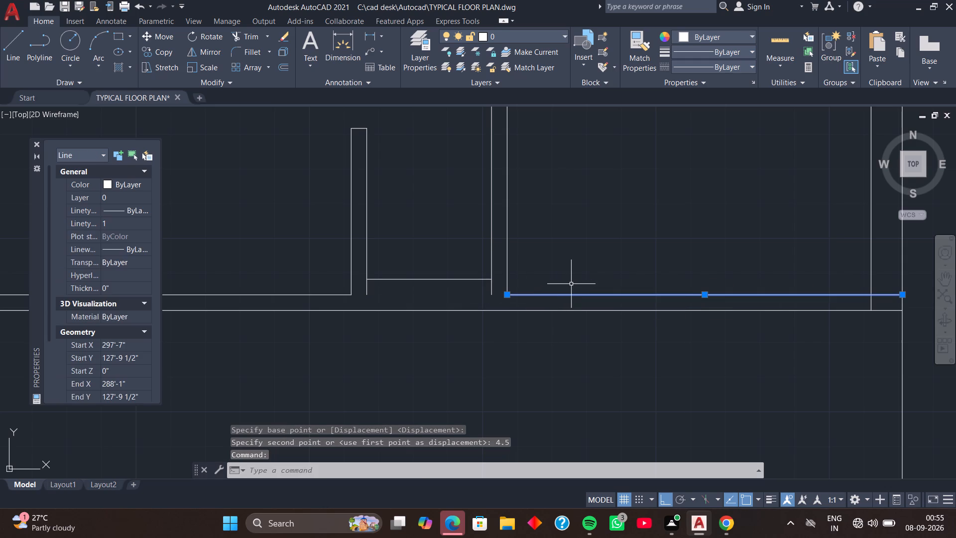
text(M)
key(space)
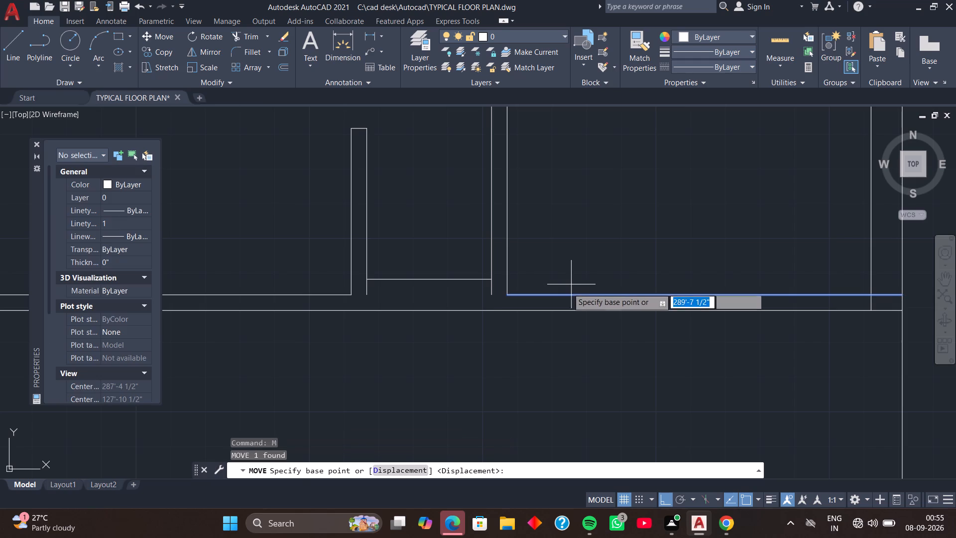
click(508, 296)
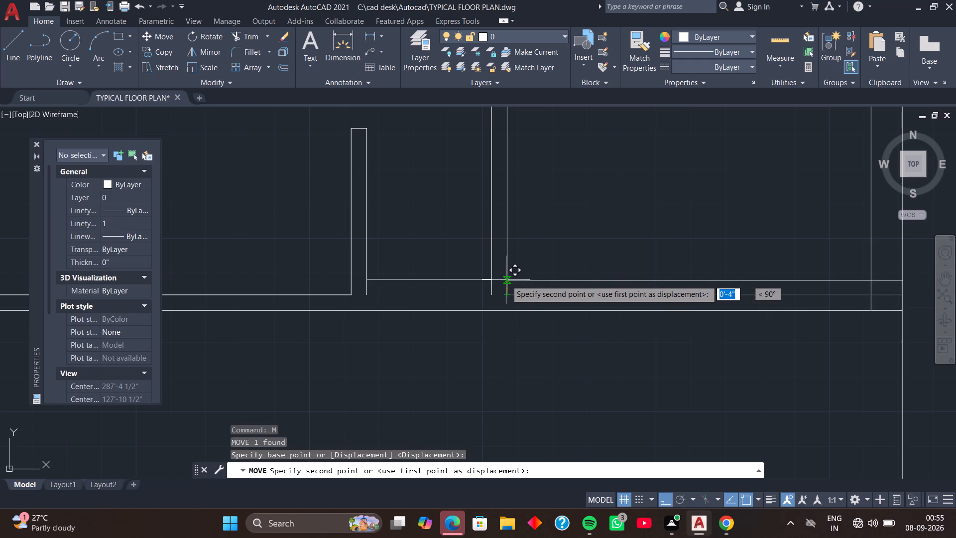
text(4.5)
key(Return)
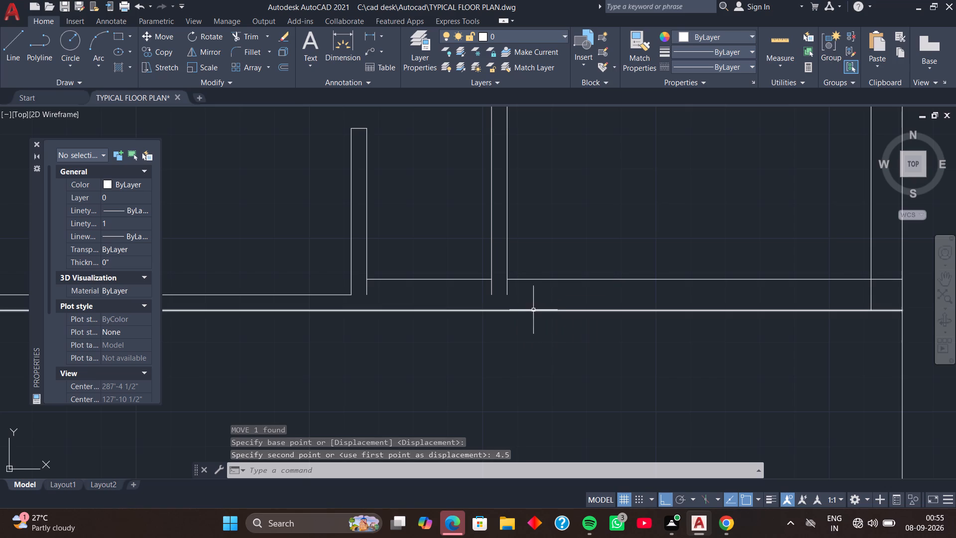
Trim the ends of the second and third vertical partitions' faces that project below the raised inner lines.
key(t)
key(r)
key(space)
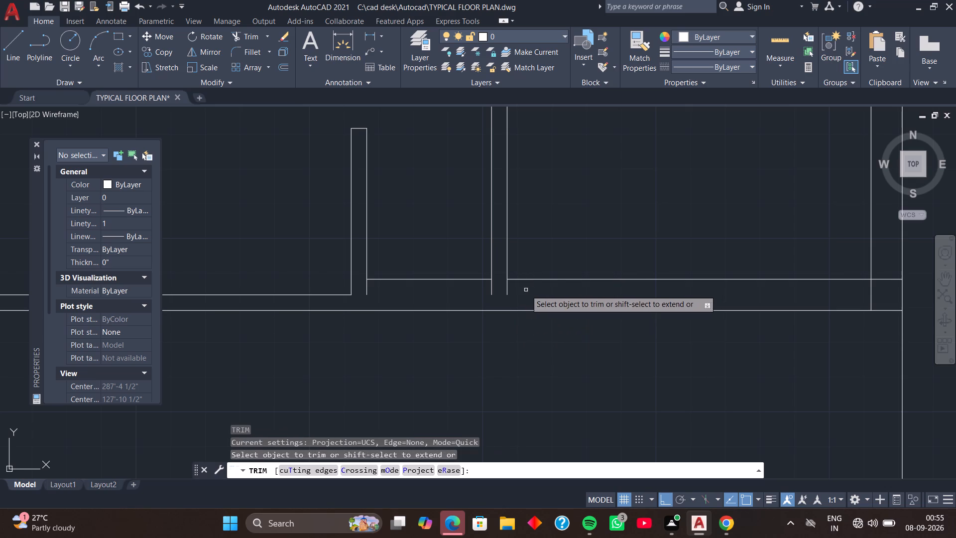
click(508, 287)
click(487, 288)
click(497, 289)
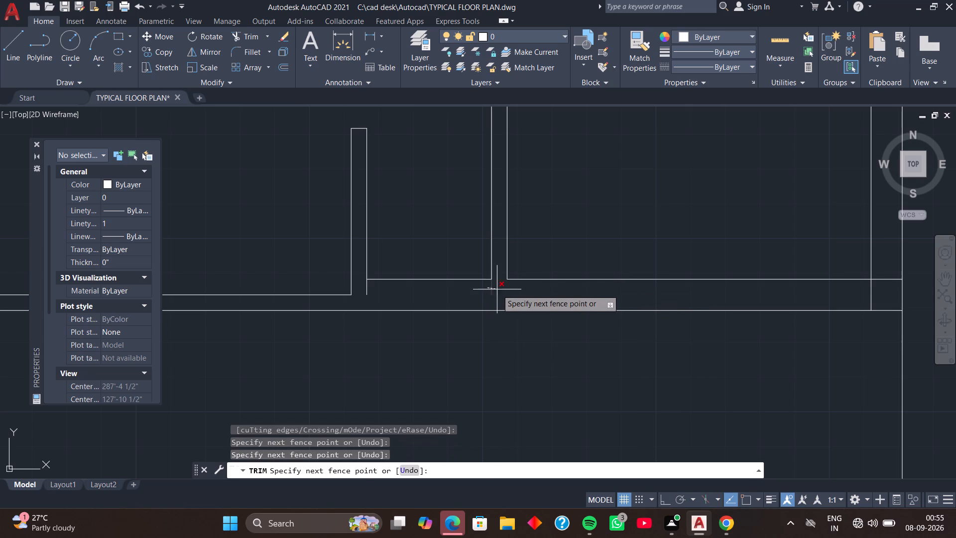
click(365, 290)
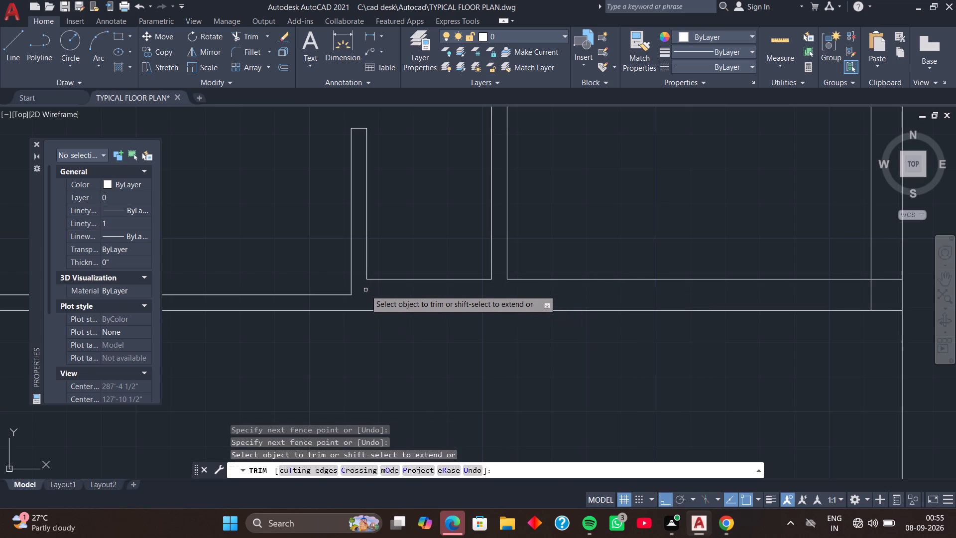
Trim the overlapping inner wall lines at the right unit's bottom-right corner to form a clean corner.
scroll(429, 292, down, 2)
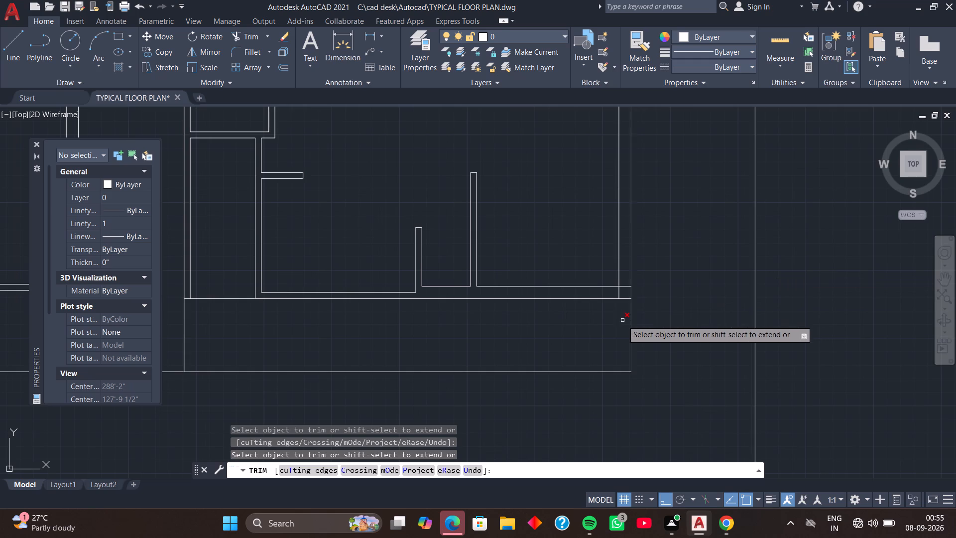
scroll(613, 300, up, 3)
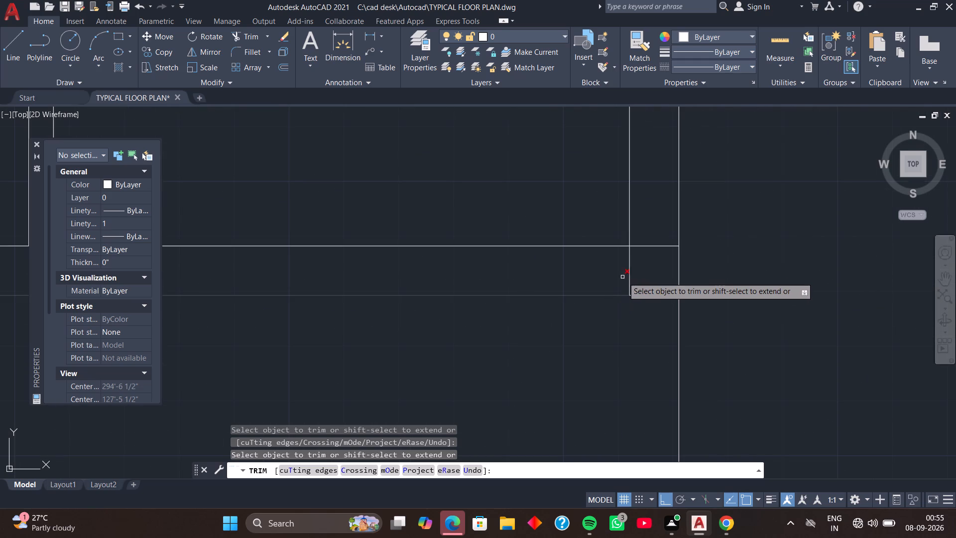
click(631, 275)
click(648, 247)
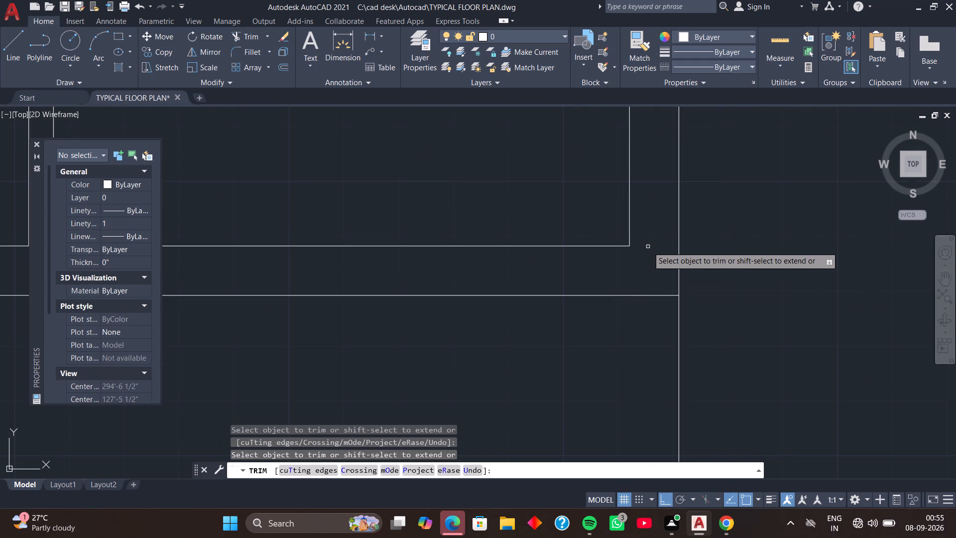
key(space)
Measure the clear dimensions of the right unit's lower-right room with quick measurement.
scroll(648, 252, down, 3)
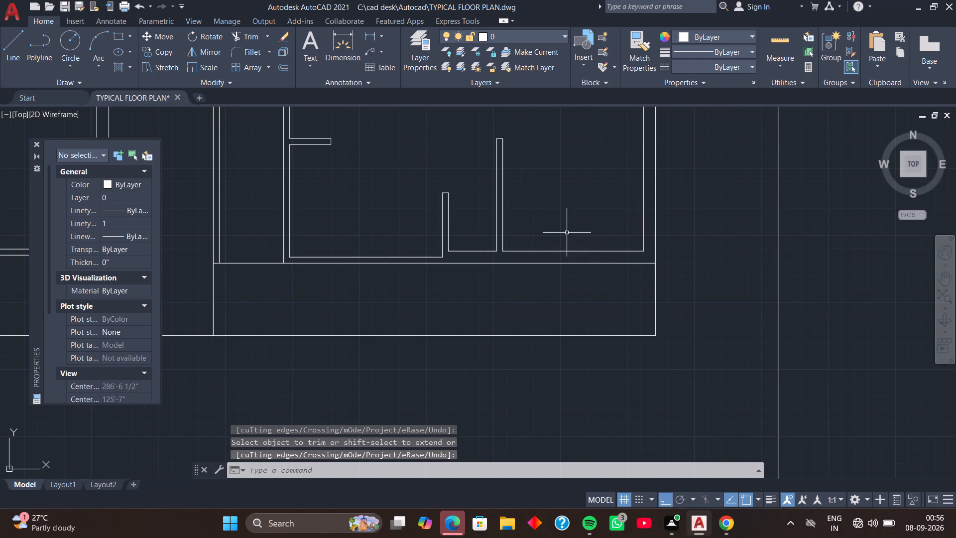
scroll(567, 233, down, 1)
middle_drag(566, 233, 567, 366)
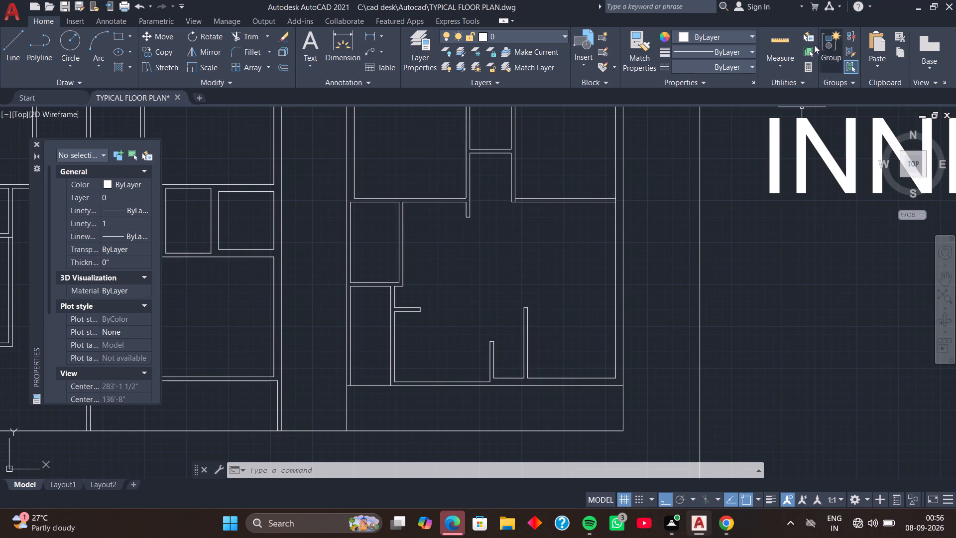
click(785, 43)
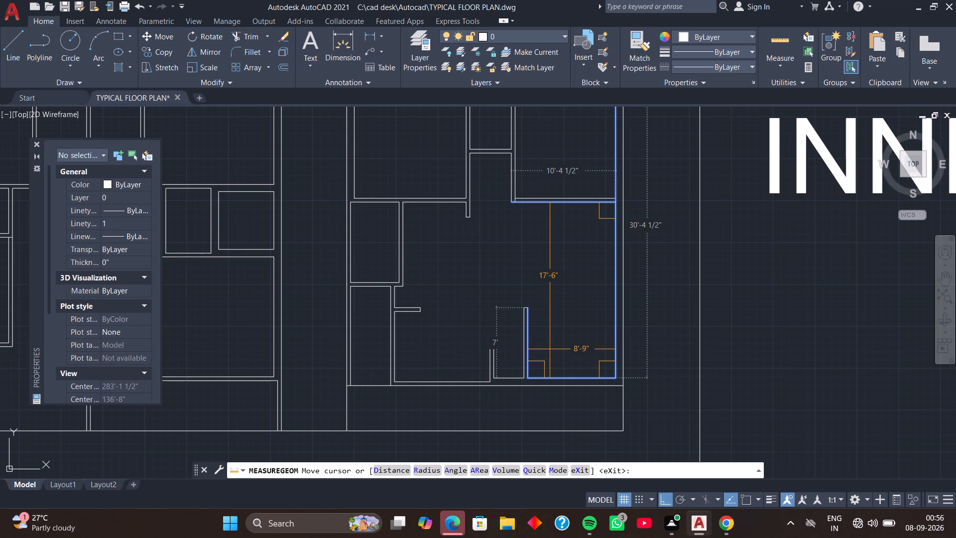
key(space)
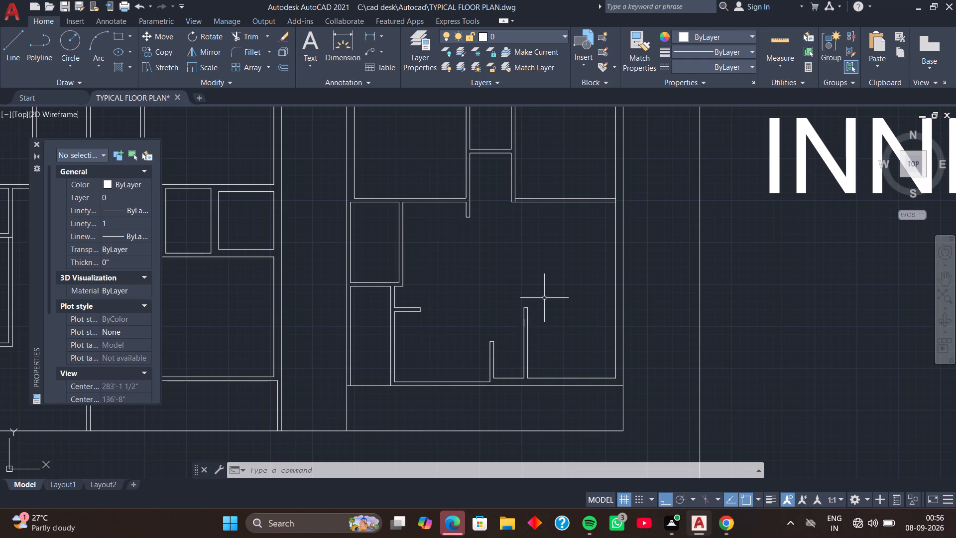
Examine both units' wall layouts, focusing on the left unit's central and lower rooms.
scroll(544, 298, down, 1)
middle_drag(534, 271, 569, 289)
middle_drag(540, 285, 602, 271)
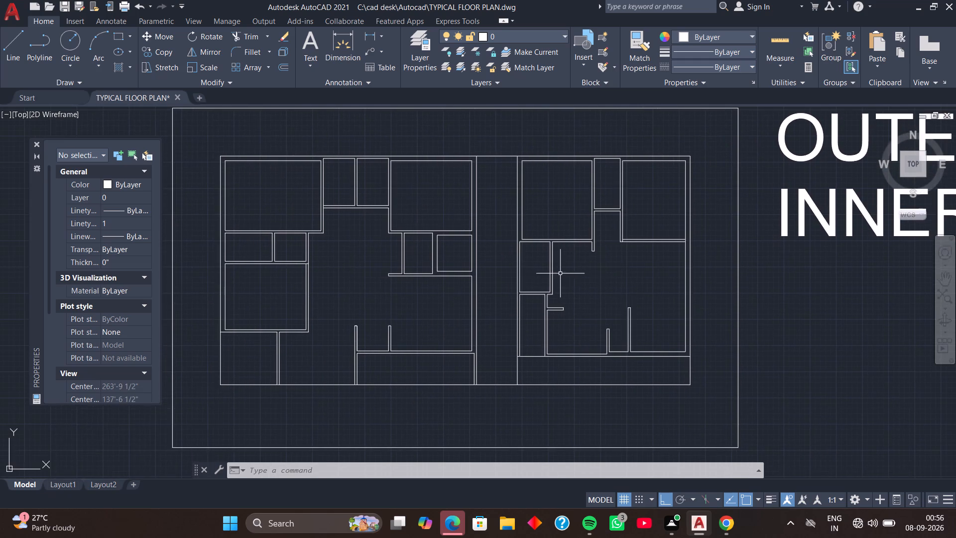
middle_drag(551, 275, 580, 266)
middle_drag(518, 279, 550, 265)
scroll(502, 286, up, 2)
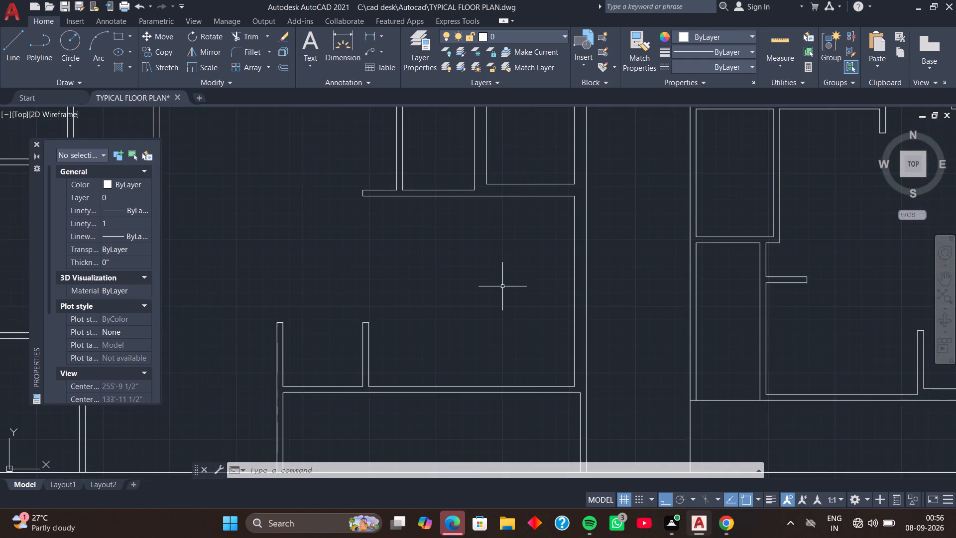
scroll(363, 263, down, 1)
middle_drag(348, 259, 389, 273)
scroll(349, 274, down, 1)
middle_drag(354, 276, 358, 278)
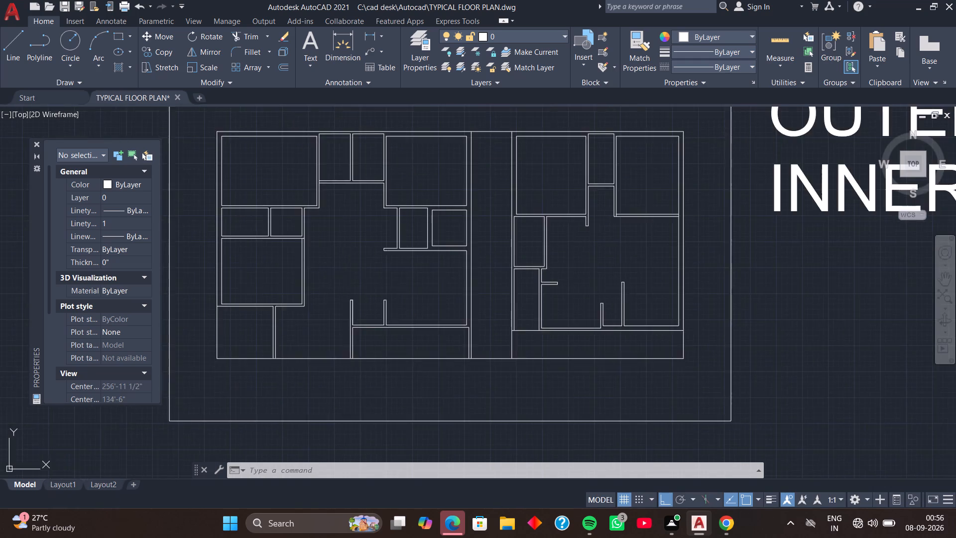
middle_drag(358, 278, 378, 288)
scroll(347, 253, up, 2)
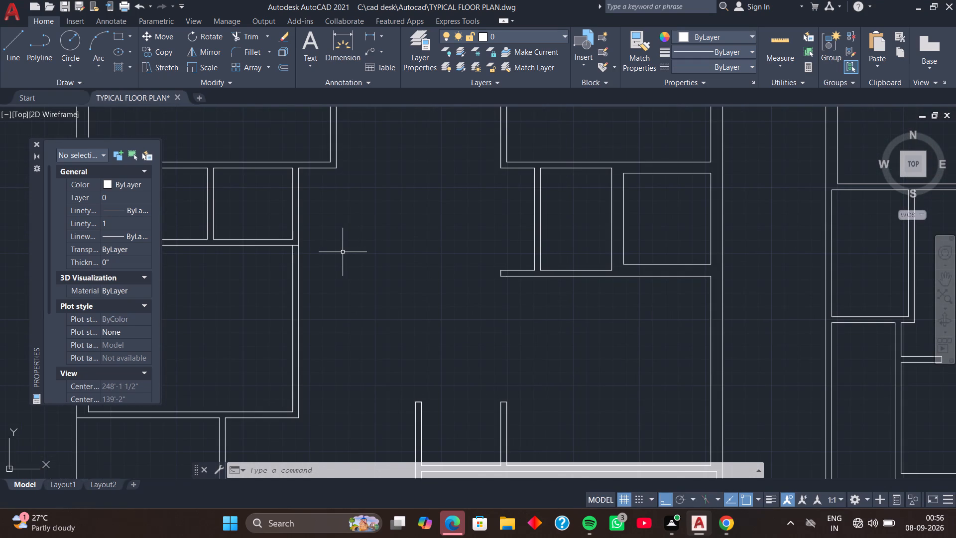
Examine the left unit's central and upper walls and the overall layout of both units.
middle_drag(343, 252, 396, 258)
scroll(399, 258, down, 1)
middle_drag(400, 246, 391, 286)
scroll(394, 278, down, 1)
middle_drag(397, 260, 373, 338)
scroll(384, 267, up, 2)
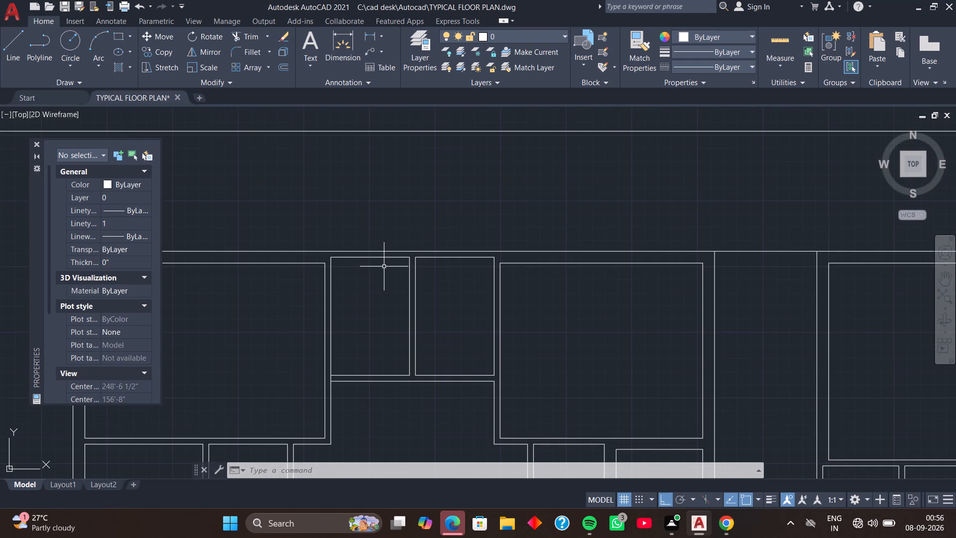
scroll(384, 267, down, 3)
middle_drag(393, 275, 388, 275)
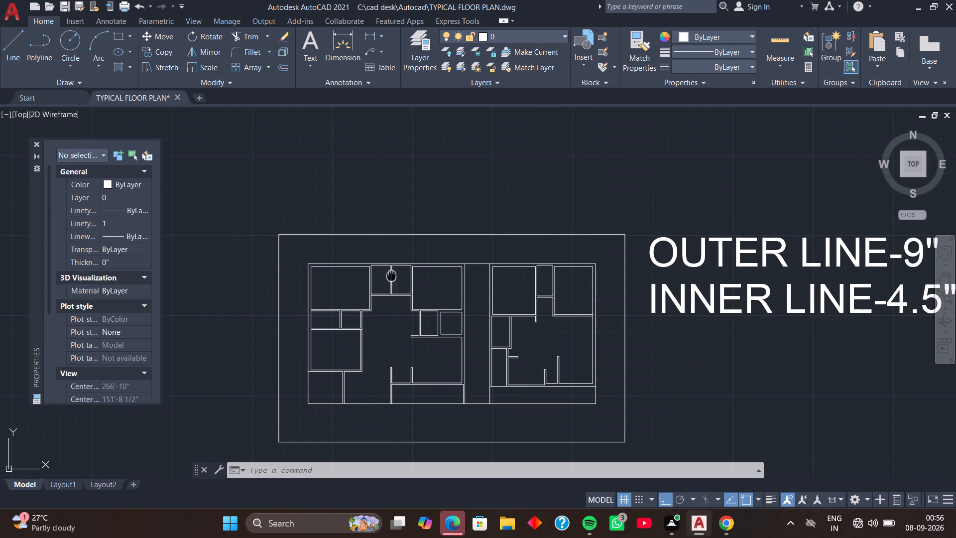
middle_drag(388, 275, 322, 263)
middle_drag(408, 295, 304, 279)
middle_drag(375, 297, 349, 297)
Trim the short vertical line crossing the wall thickness at the bottom-left corner of the right unit's upper-right room.
scroll(370, 265, up, 2)
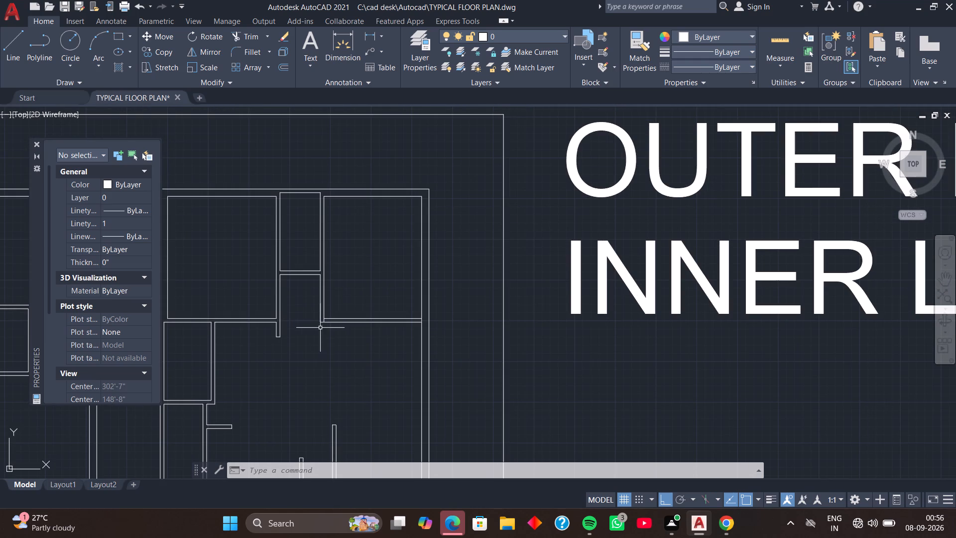
scroll(323, 325, up, 3)
middle_drag(321, 334, 344, 330)
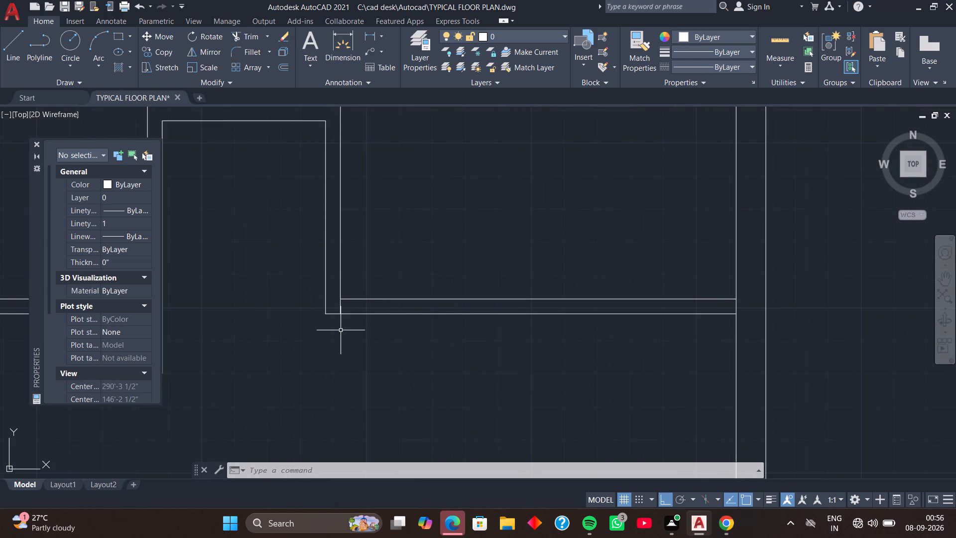
scroll(338, 330, down, 1)
middle_drag(338, 330, 338, 340)
scroll(338, 342, up, 2)
middle_drag(338, 340, 345, 359)
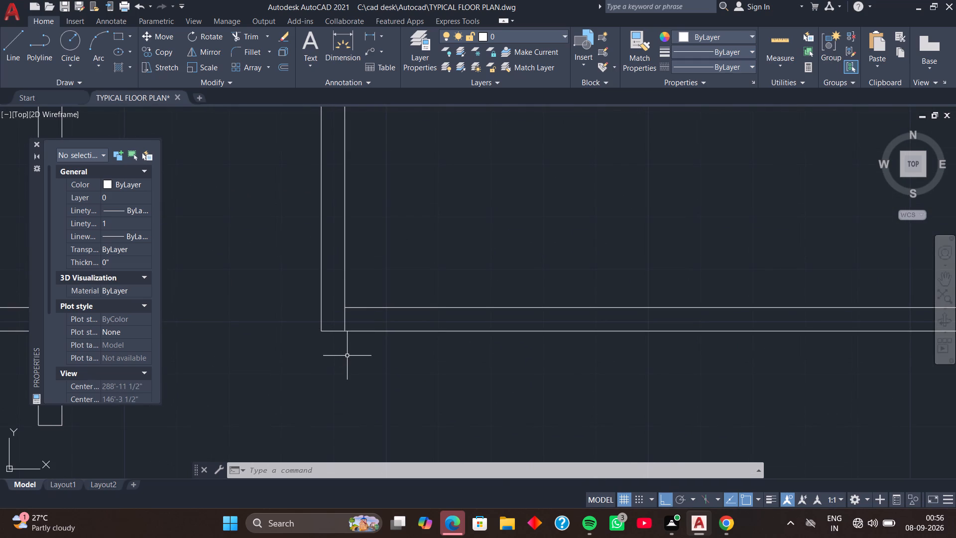
key(t)
text(R)
key(space)
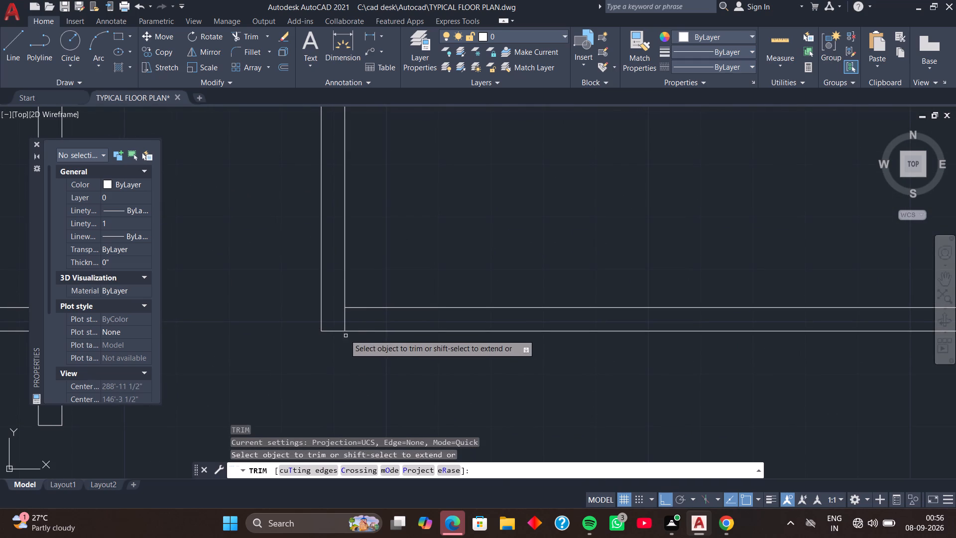
click(347, 323)
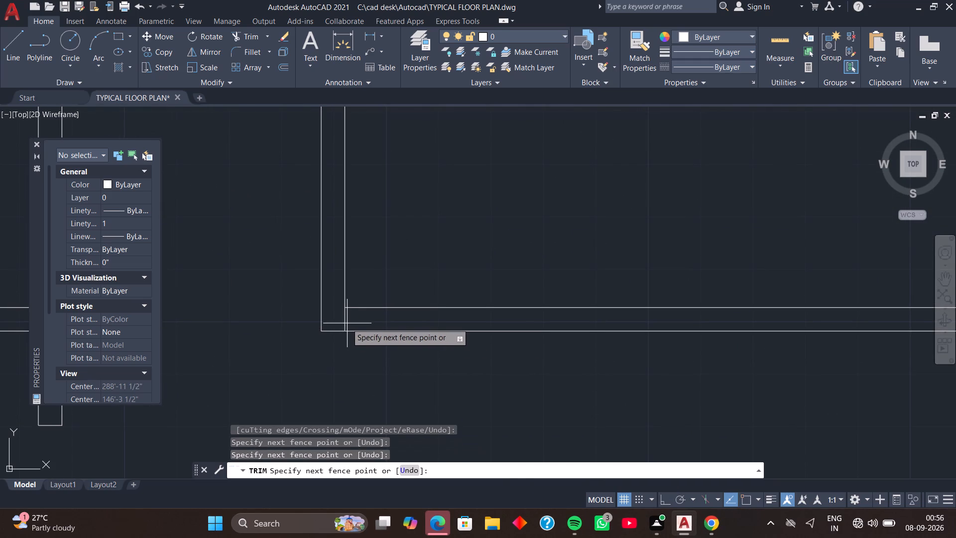
click(343, 323)
key(space)
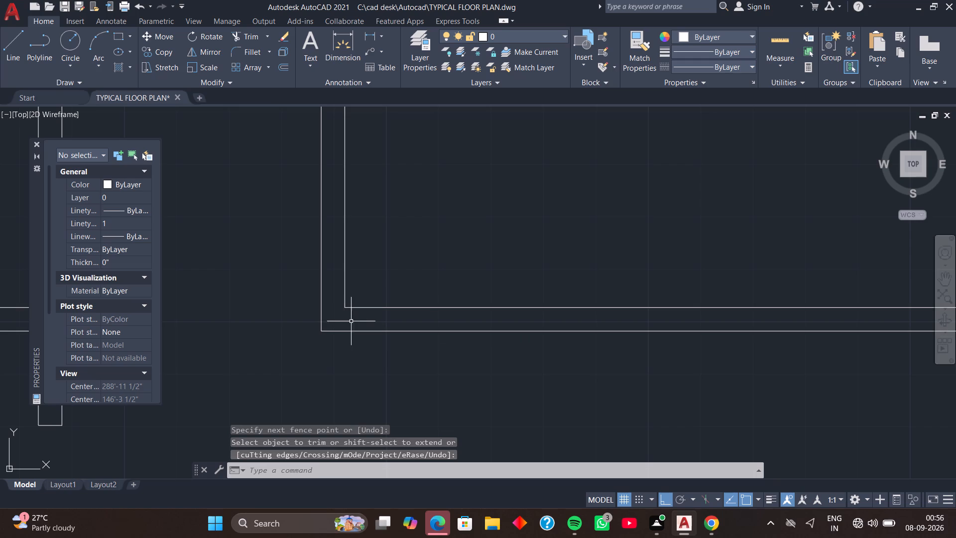
Extend the upper face of that room's bottom wall to the far face of the adjoining vertical partition.
key(e)
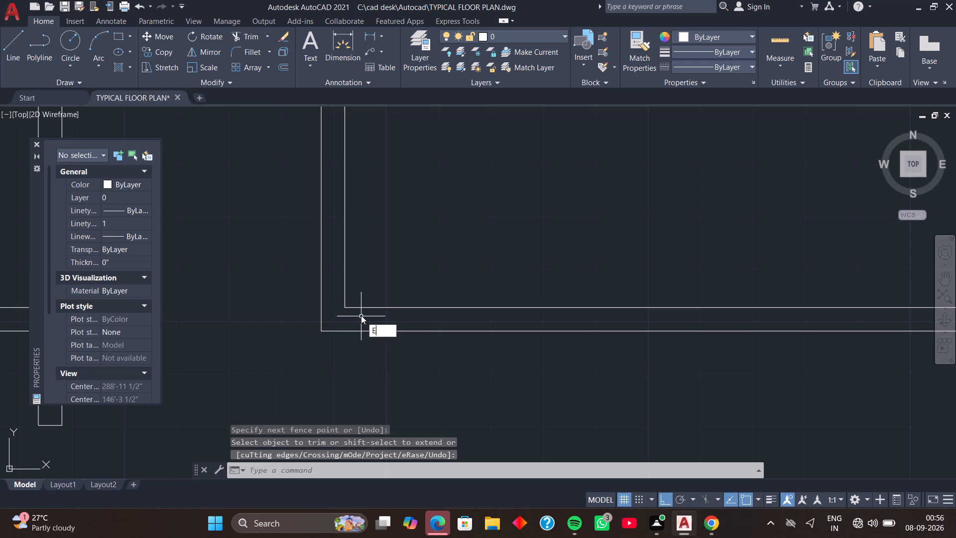
text(X)
key(space)
click(360, 307)
key(space)
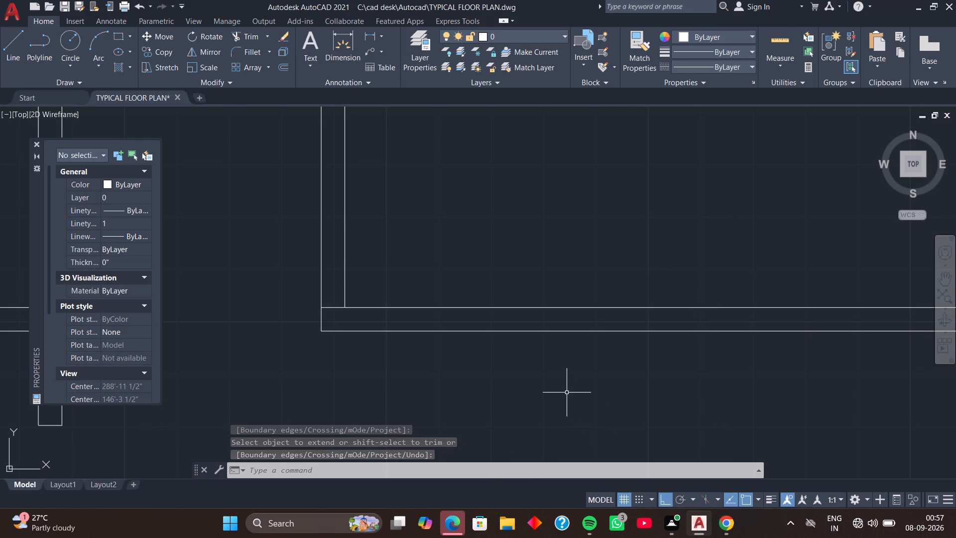
Examine the right unit's upper rooms and the wall layout across both units.
middle_drag(439, 370, 466, 384)
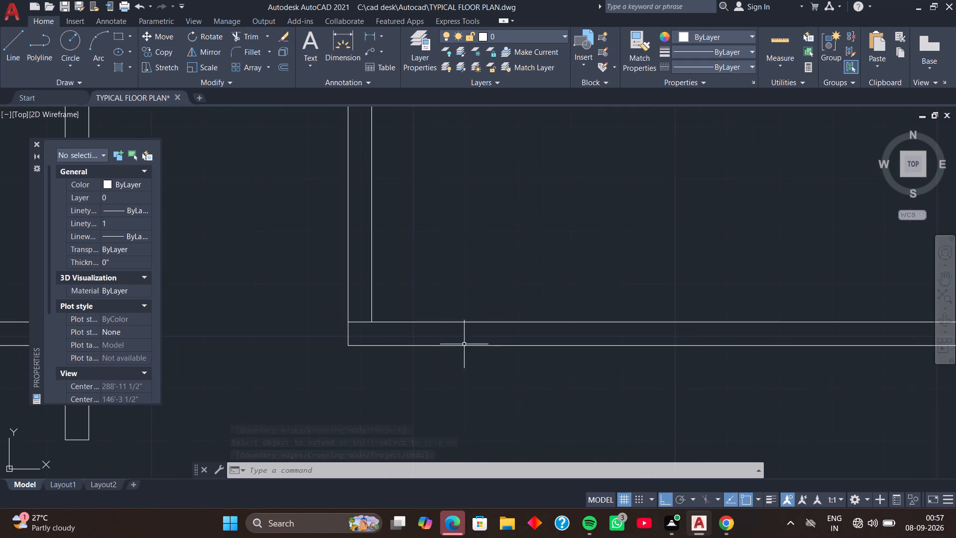
scroll(464, 317, down, 2)
middle_drag(470, 279, 468, 356)
scroll(461, 290, down, 1)
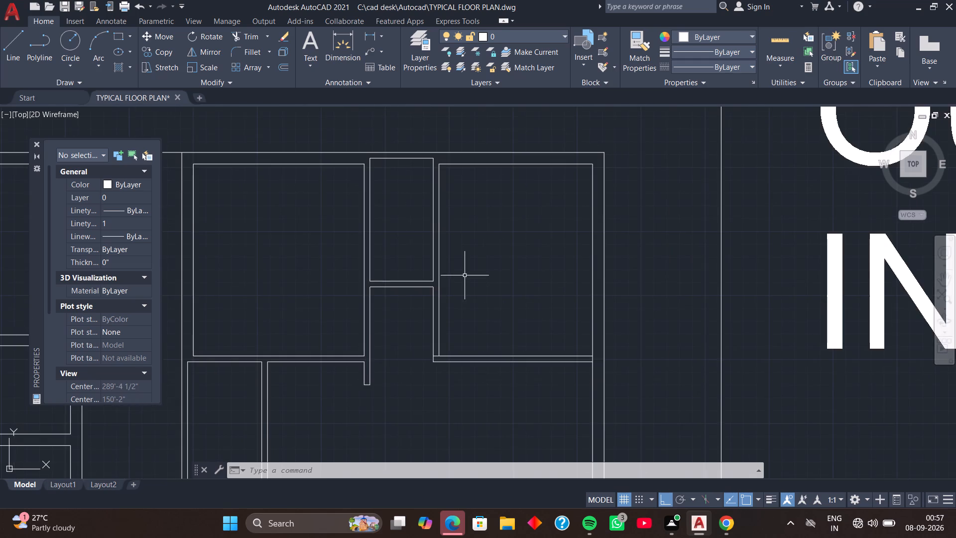
middle_drag(465, 273, 467, 351)
middle_drag(453, 321, 496, 249)
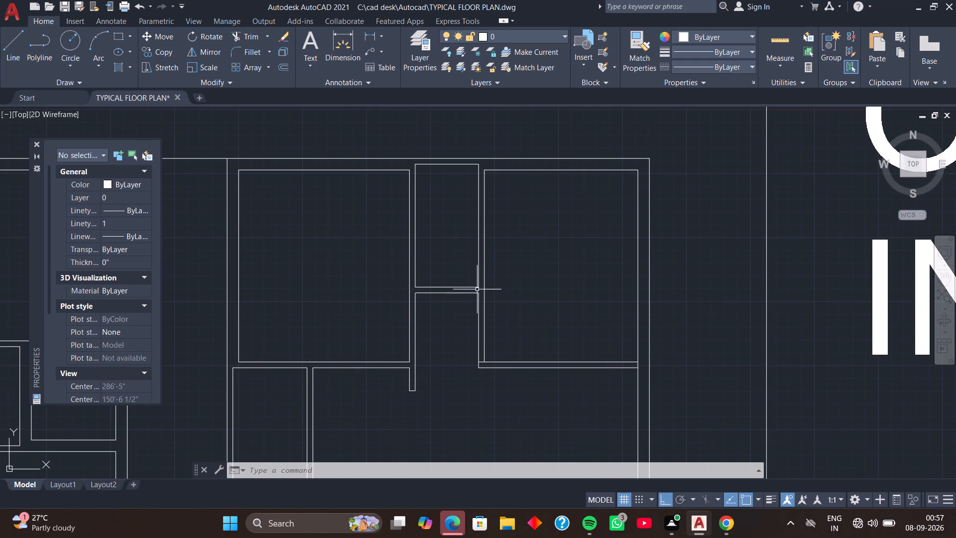
middle_drag(473, 274, 489, 308)
middle_drag(406, 281, 478, 302)
middle_drag(426, 295, 469, 298)
middle_drag(428, 294, 465, 300)
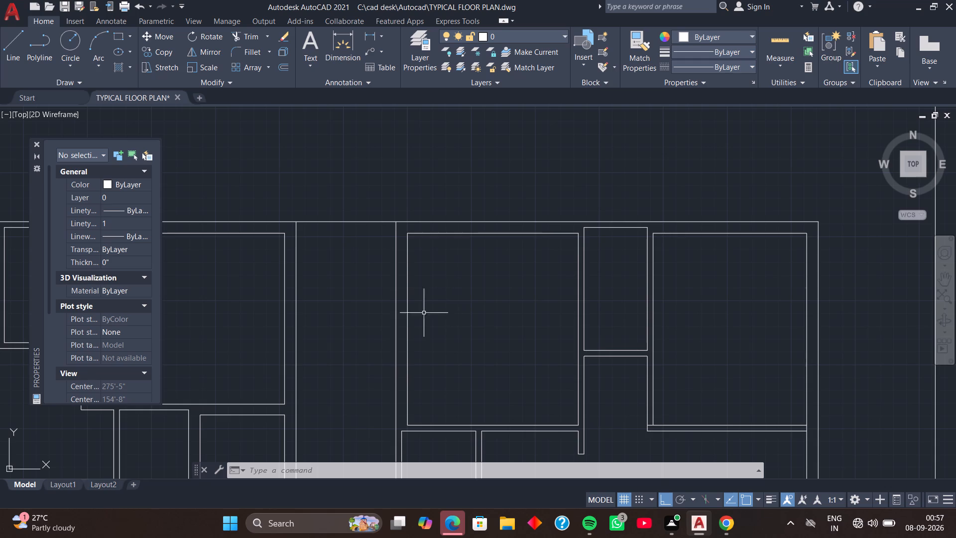
middle_drag(347, 313, 465, 263)
middle_drag(364, 282, 486, 250)
scroll(337, 295, down, 2)
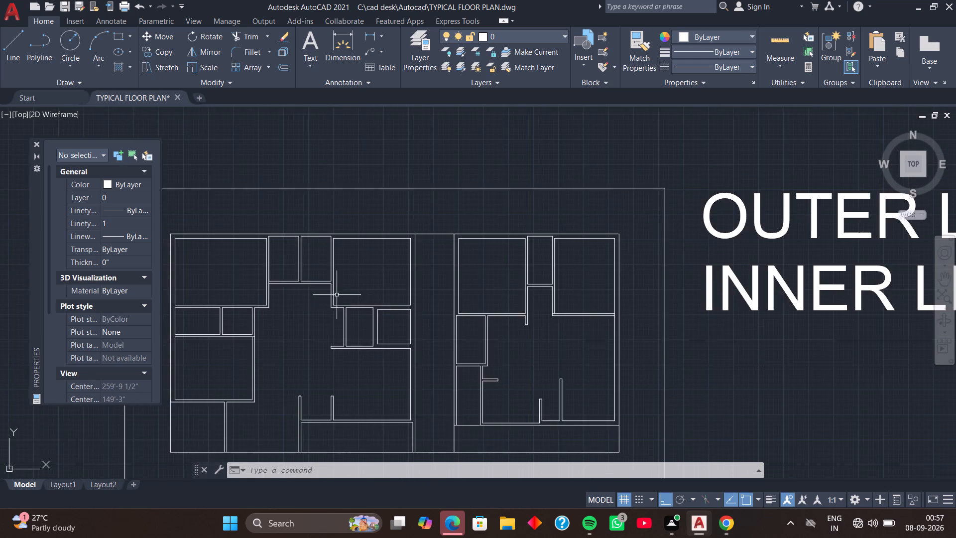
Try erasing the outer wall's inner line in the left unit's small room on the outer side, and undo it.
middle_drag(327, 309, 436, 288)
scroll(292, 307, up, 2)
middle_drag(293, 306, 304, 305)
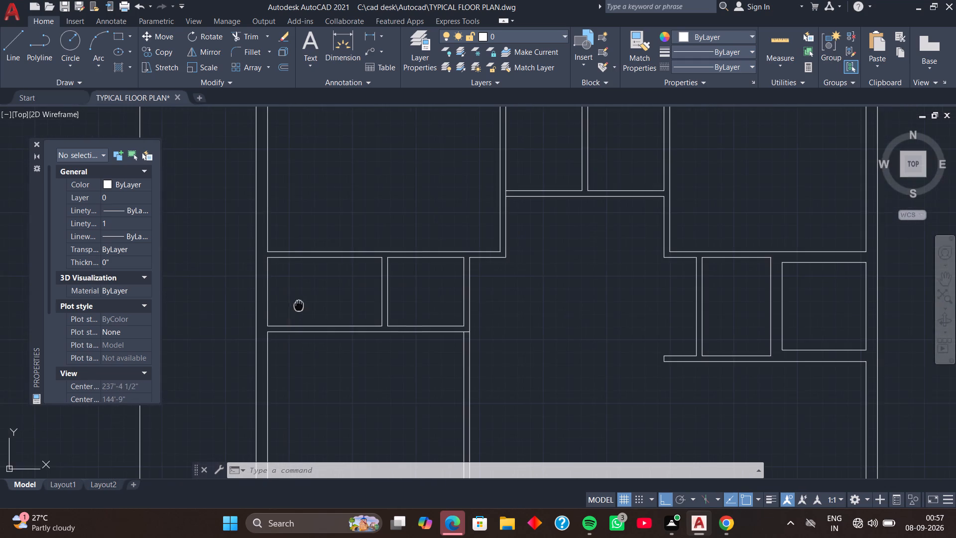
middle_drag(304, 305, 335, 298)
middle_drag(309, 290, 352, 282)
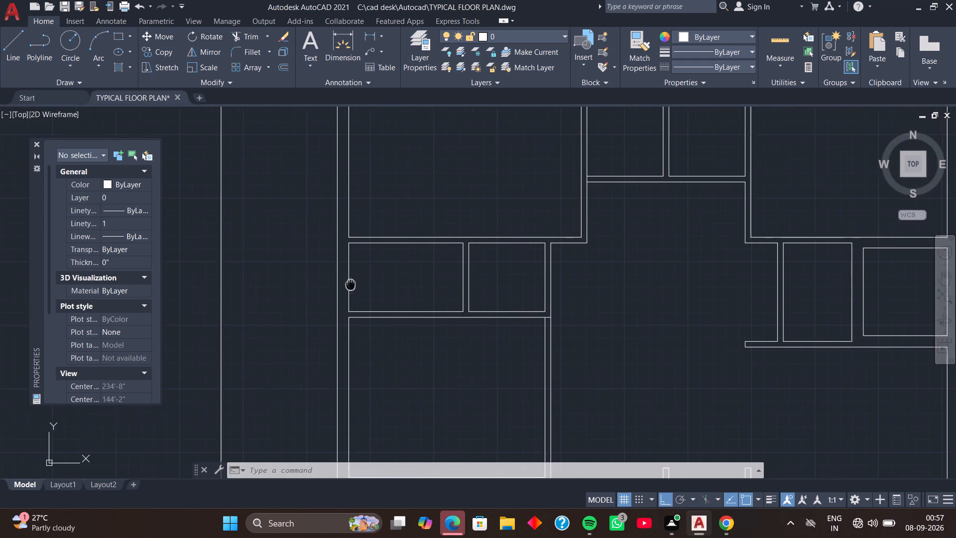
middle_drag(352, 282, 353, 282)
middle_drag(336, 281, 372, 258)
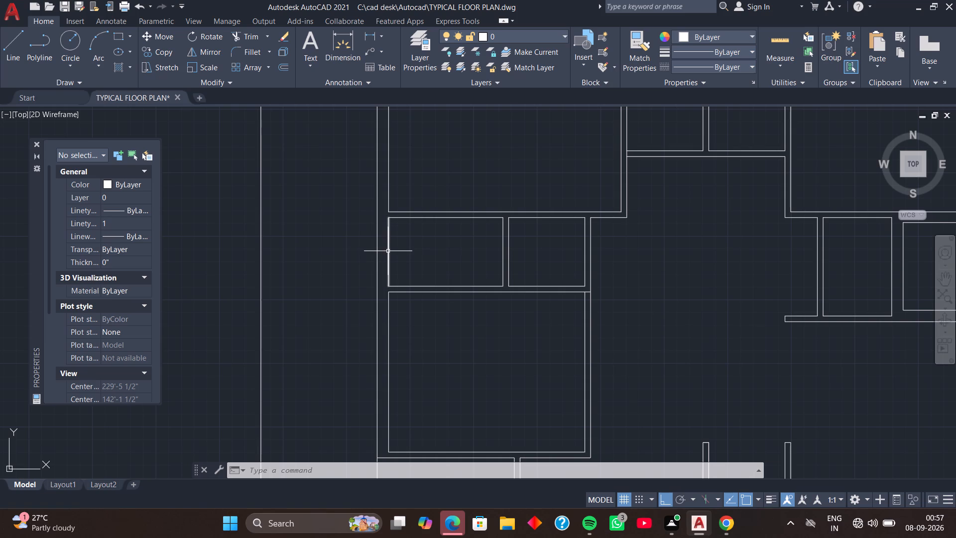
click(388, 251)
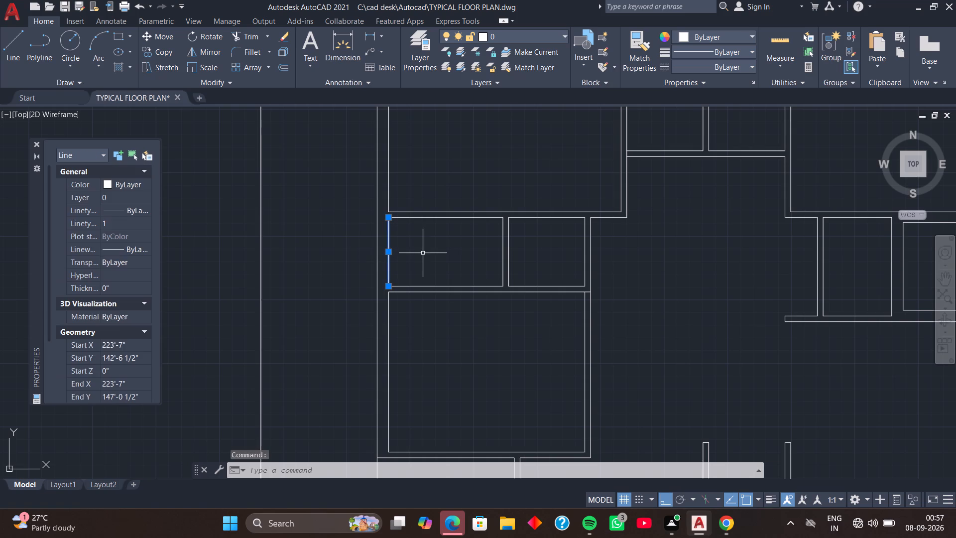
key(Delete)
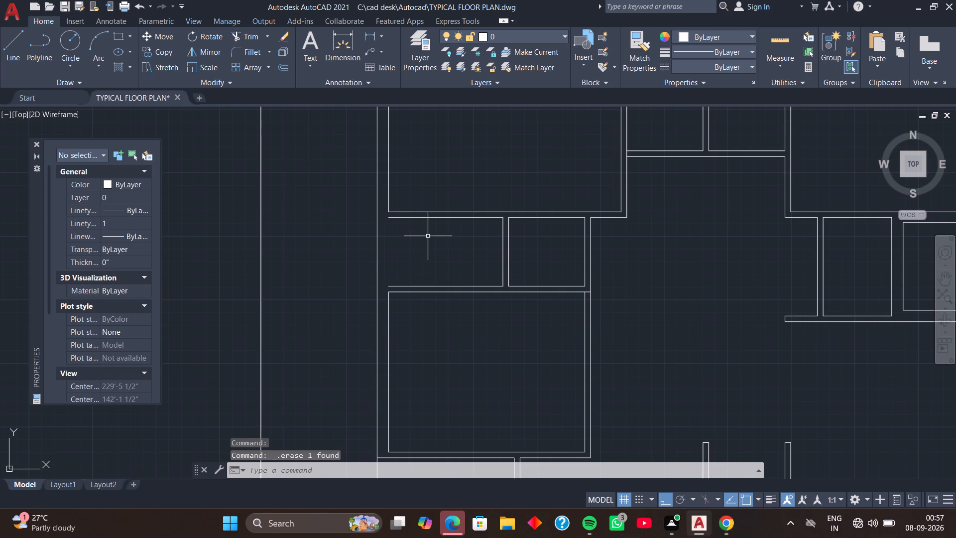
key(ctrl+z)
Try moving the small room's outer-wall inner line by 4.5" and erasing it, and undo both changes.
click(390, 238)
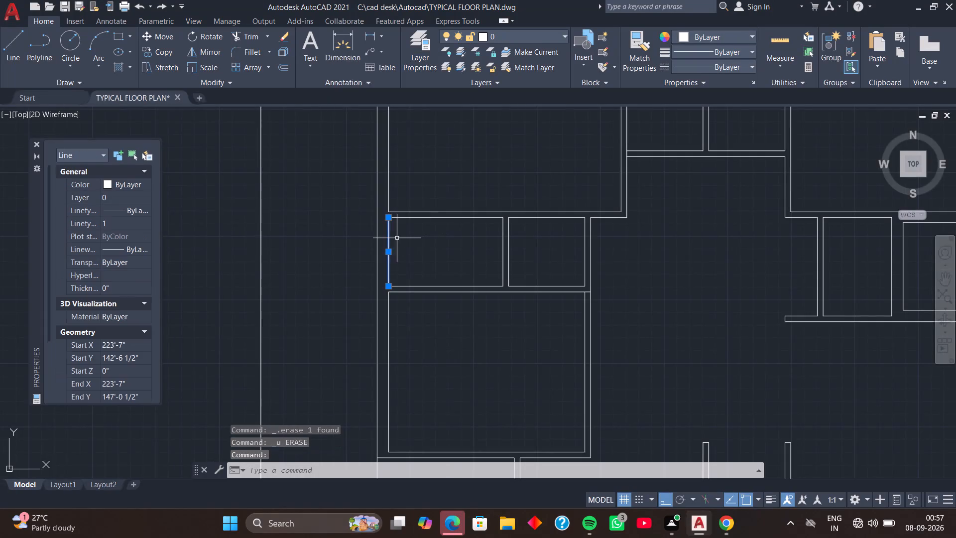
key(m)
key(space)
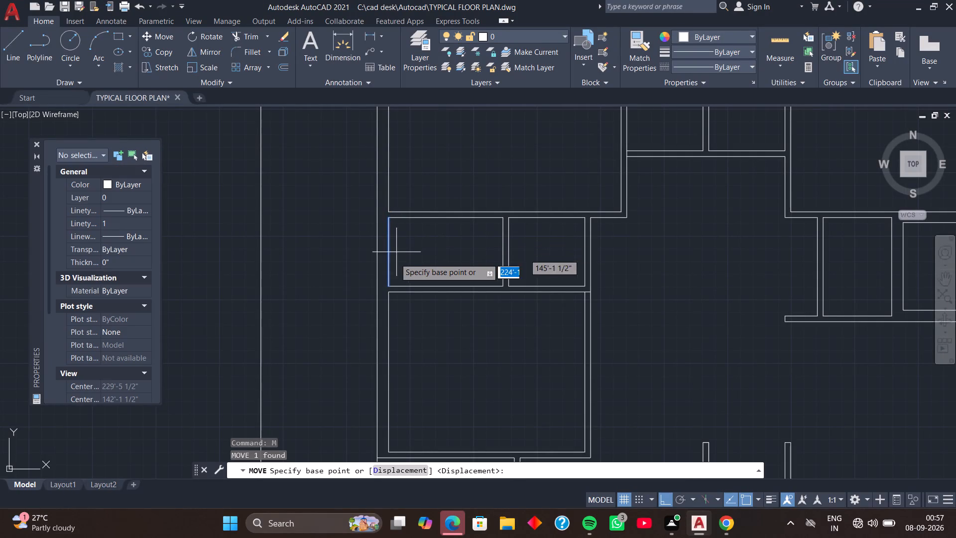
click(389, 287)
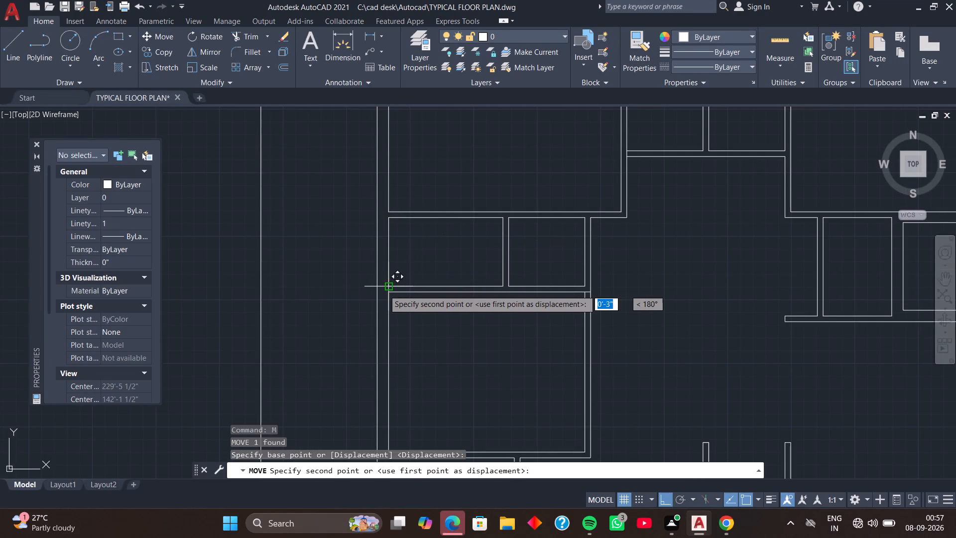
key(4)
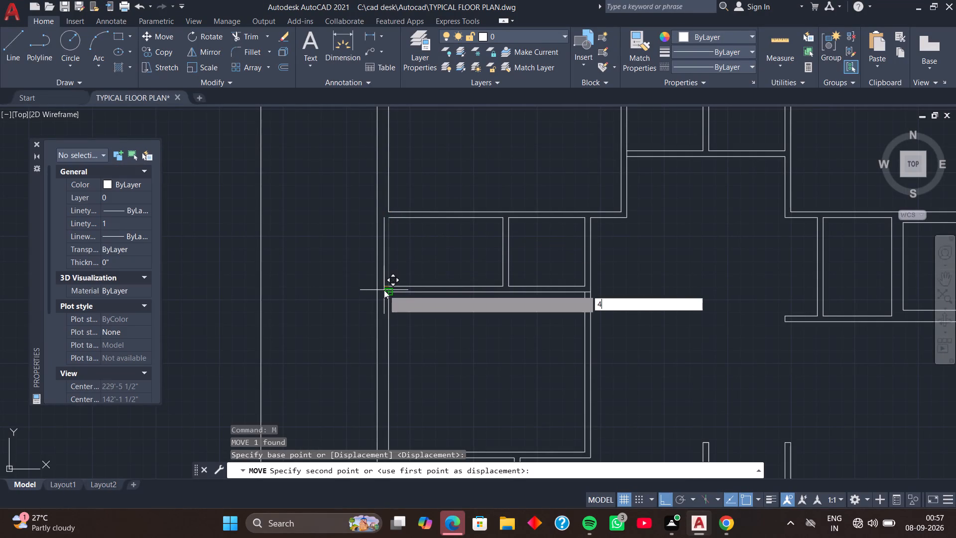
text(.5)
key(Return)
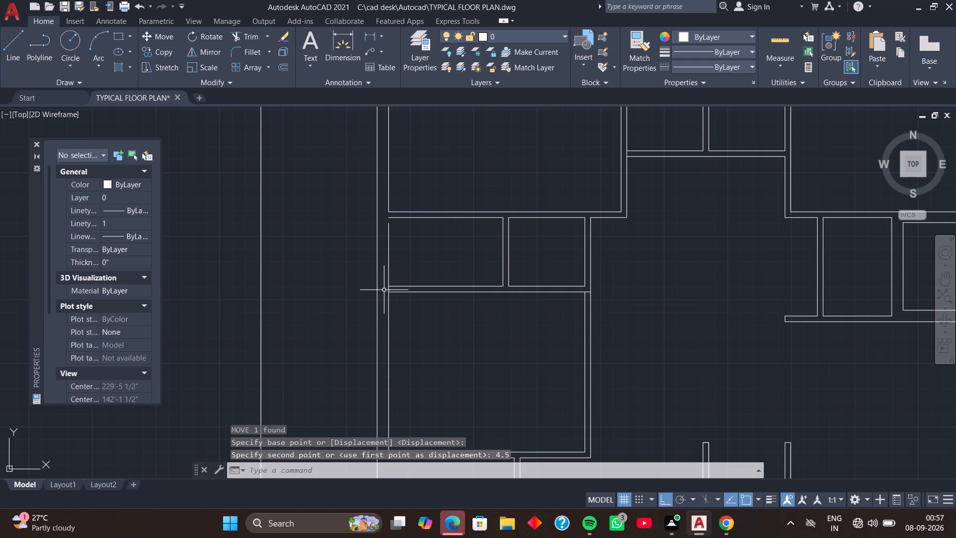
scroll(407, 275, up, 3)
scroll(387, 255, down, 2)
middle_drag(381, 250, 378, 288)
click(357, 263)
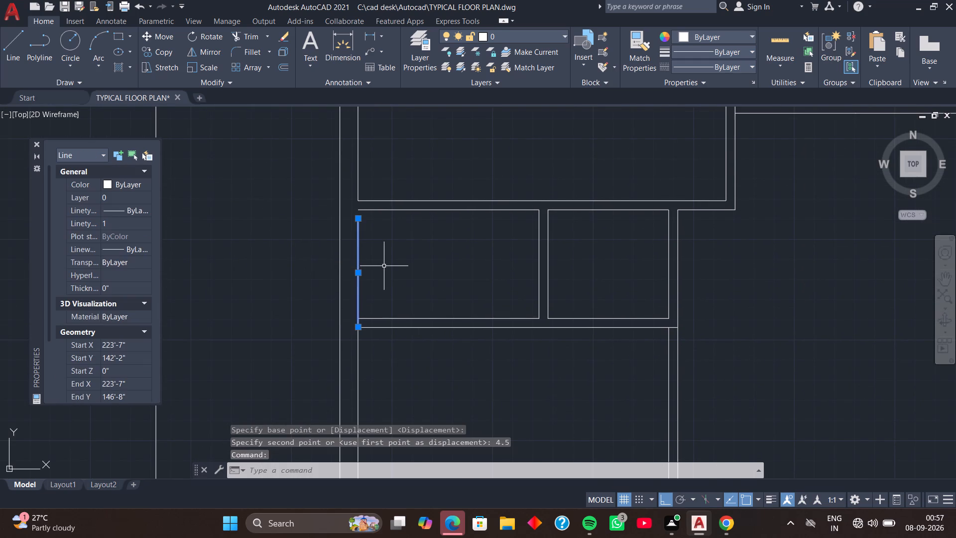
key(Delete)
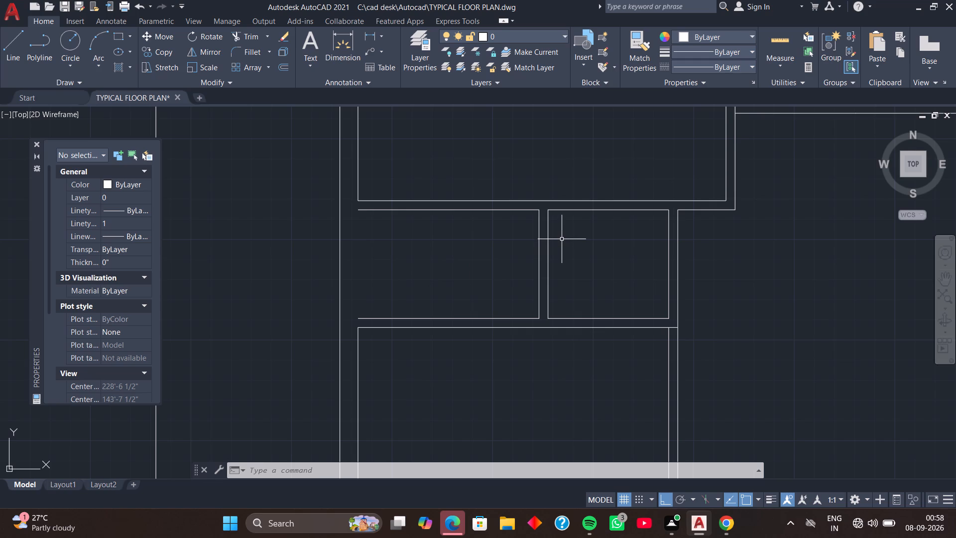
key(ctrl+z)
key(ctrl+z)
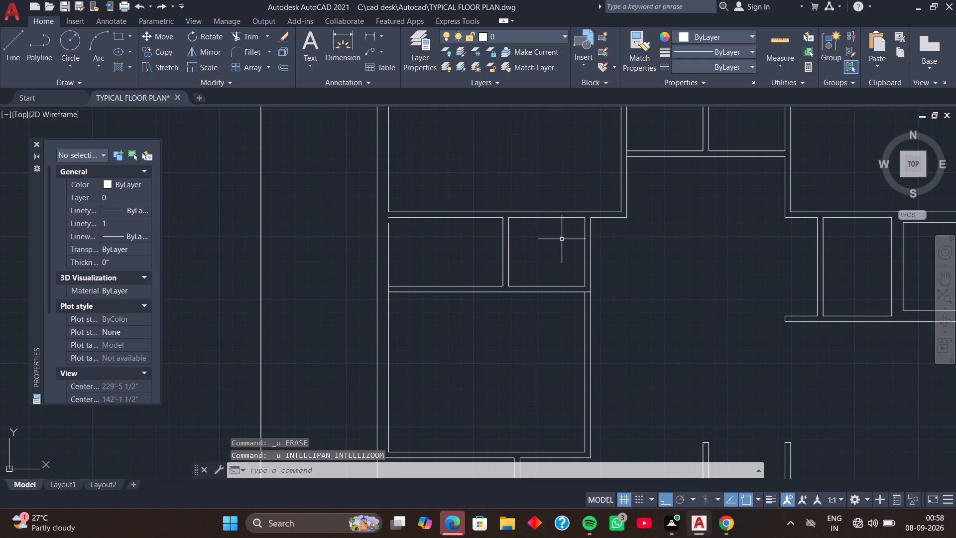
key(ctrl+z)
Move the outer wall's inner line in the left unit's small outer room 4.5" horizontally toward the outer wall face.
middle_drag(439, 250, 503, 239)
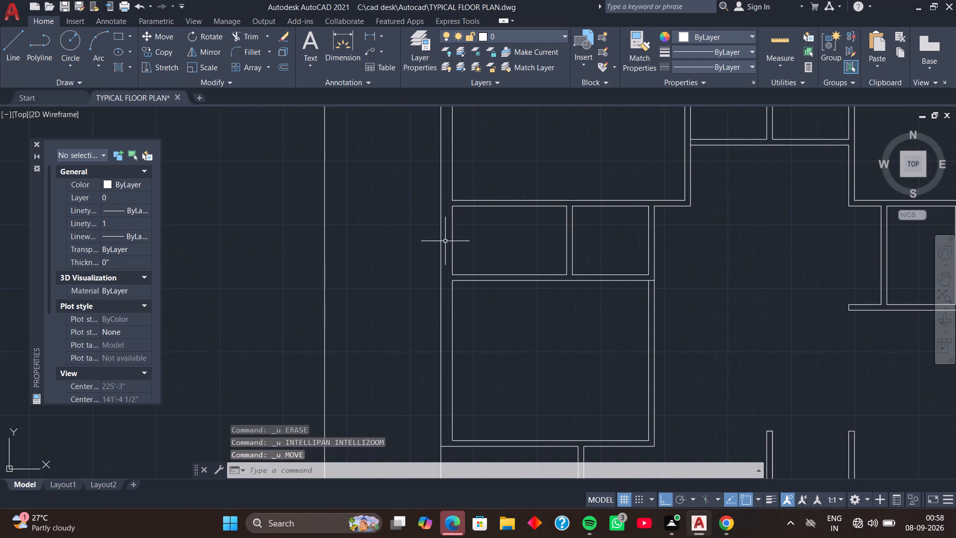
scroll(445, 241, up, 2)
click(457, 242)
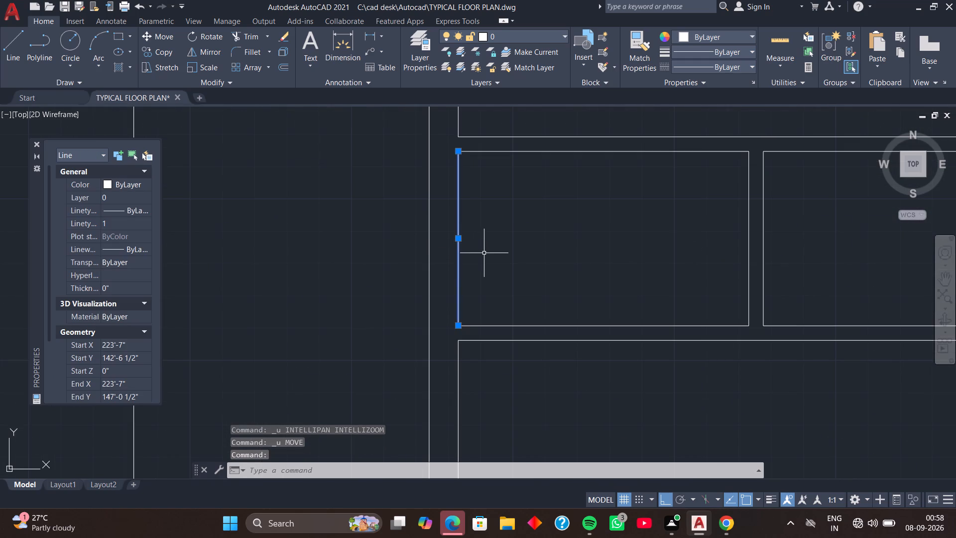
text(M)
key(space)
scroll(469, 301, up, 3)
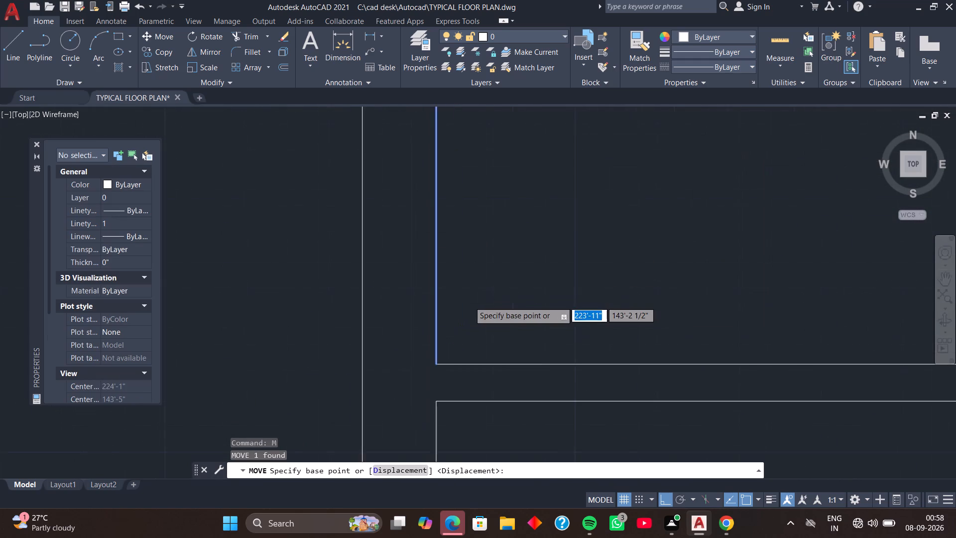
middle_drag(461, 317, 467, 239)
scroll(442, 306, down, 2)
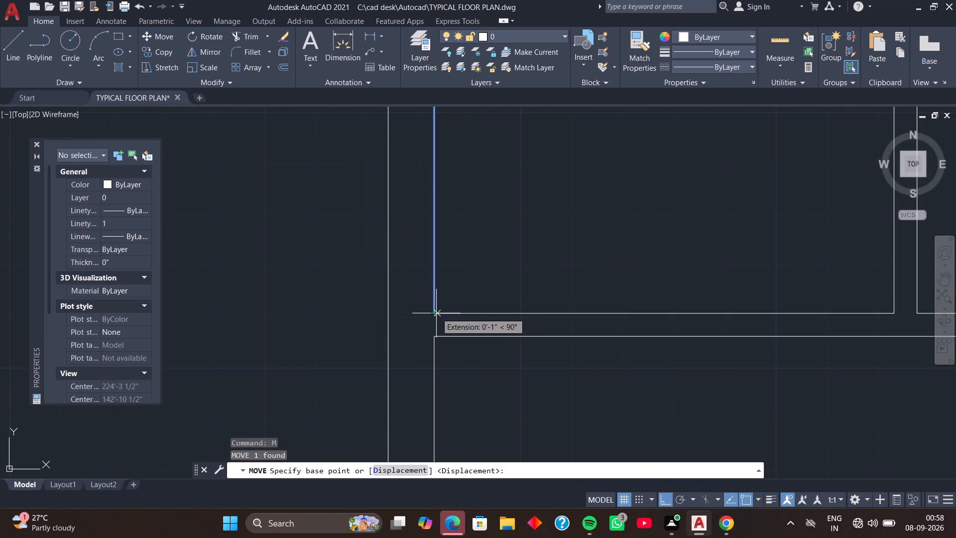
click(436, 314)
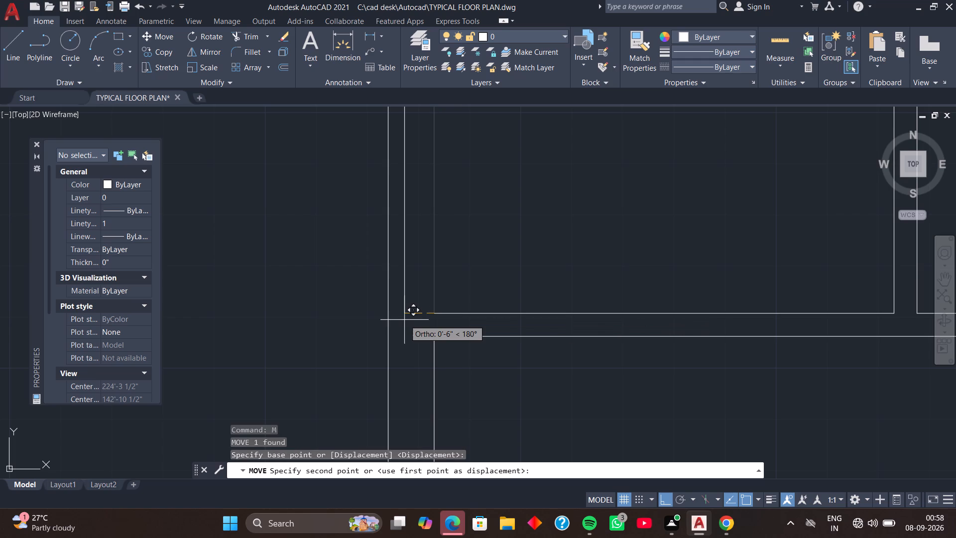
key(4)
text(.5)
key(Return)
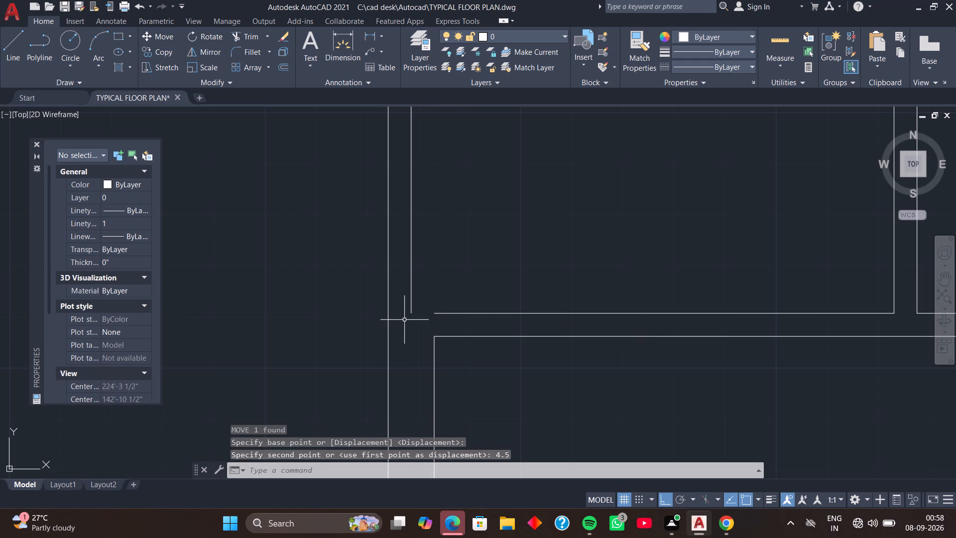
scroll(475, 290, down, 2)
middle_drag(517, 232, 475, 303)
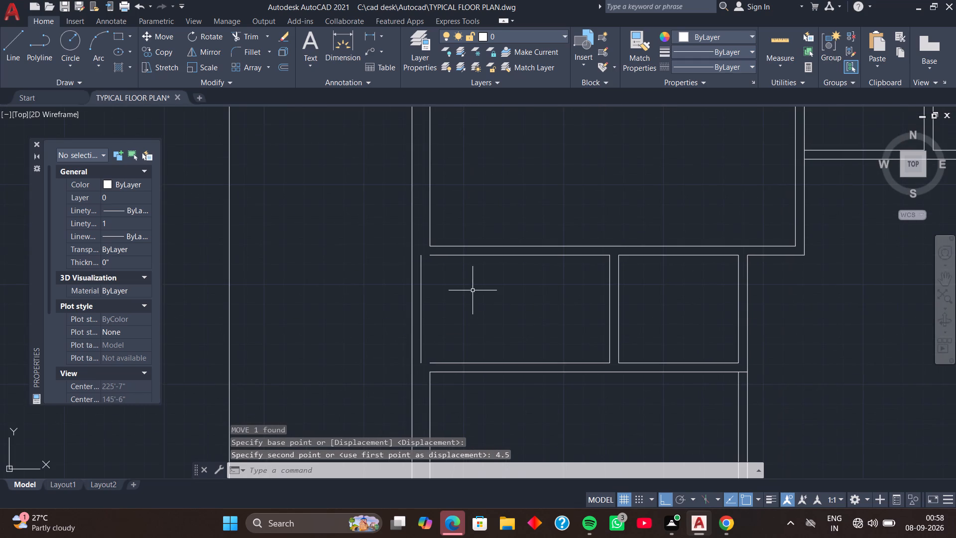
Extend the upper and lower wall lines of the left unit's small outer room to meet its moved outer line.
key(e)
key(x)
key(space)
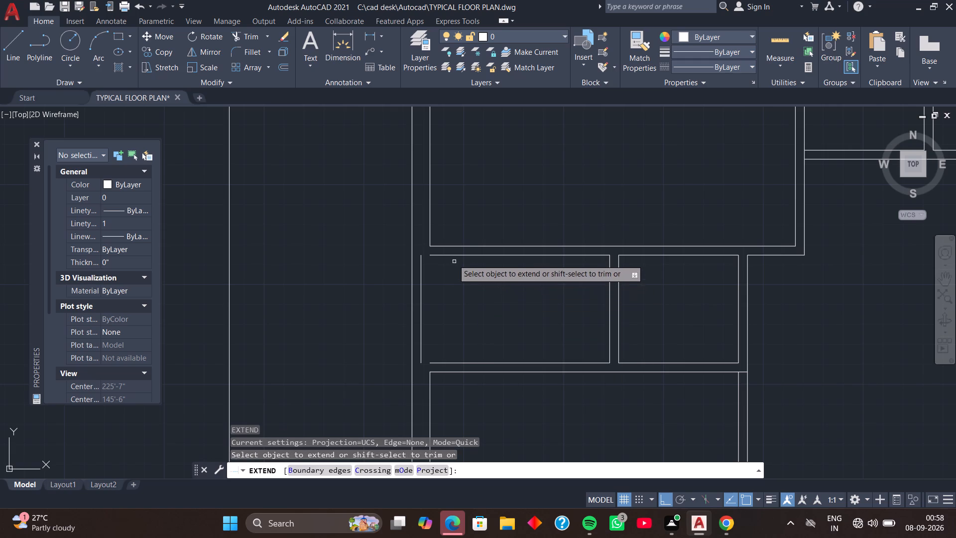
click(451, 254)
click(457, 363)
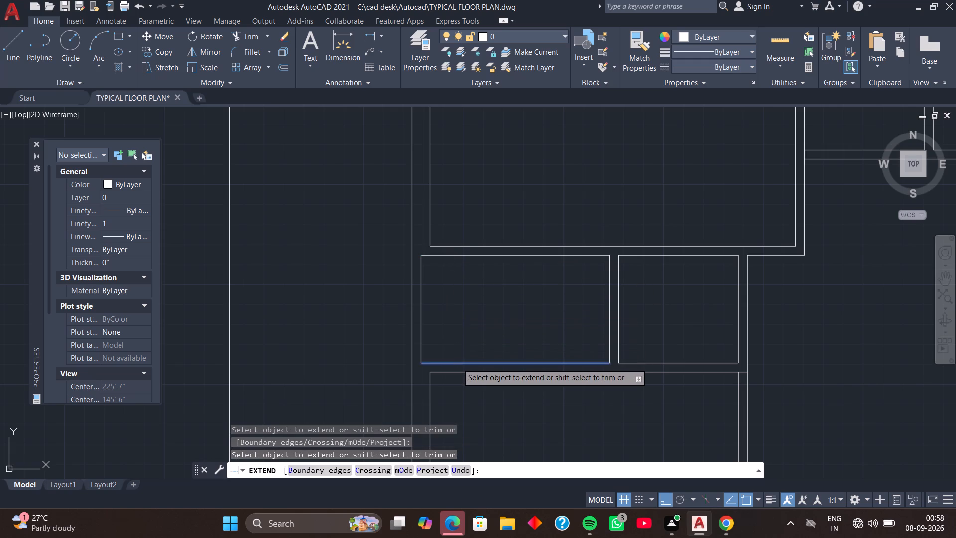
key(space)
Erase the two partition lines between the left unit's small rooms and the two wall lines at the second room's inner end.
scroll(463, 337, down, 1)
middle_drag(483, 327, 434, 323)
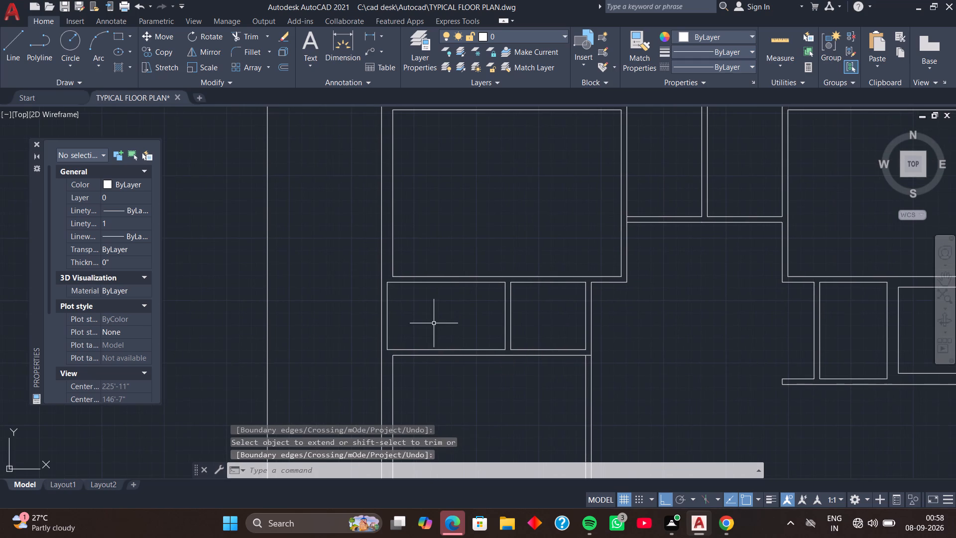
middle_drag(451, 315, 419, 307)
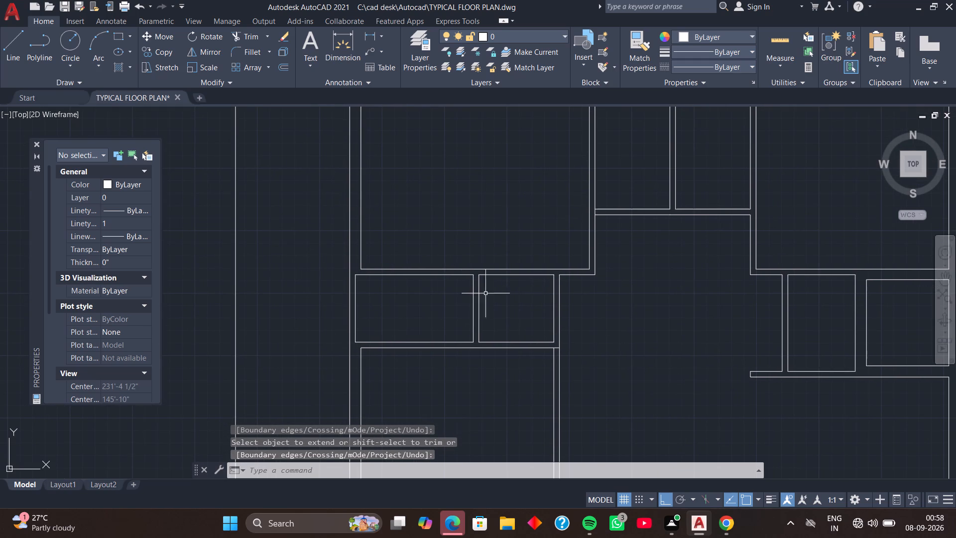
drag(495, 291, 491, 297)
click(451, 309)
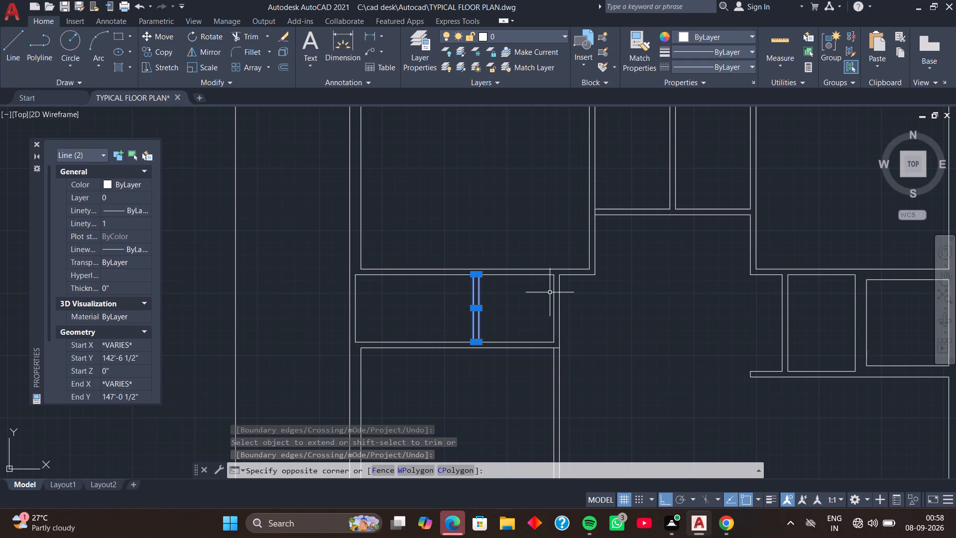
click(586, 294)
click(540, 309)
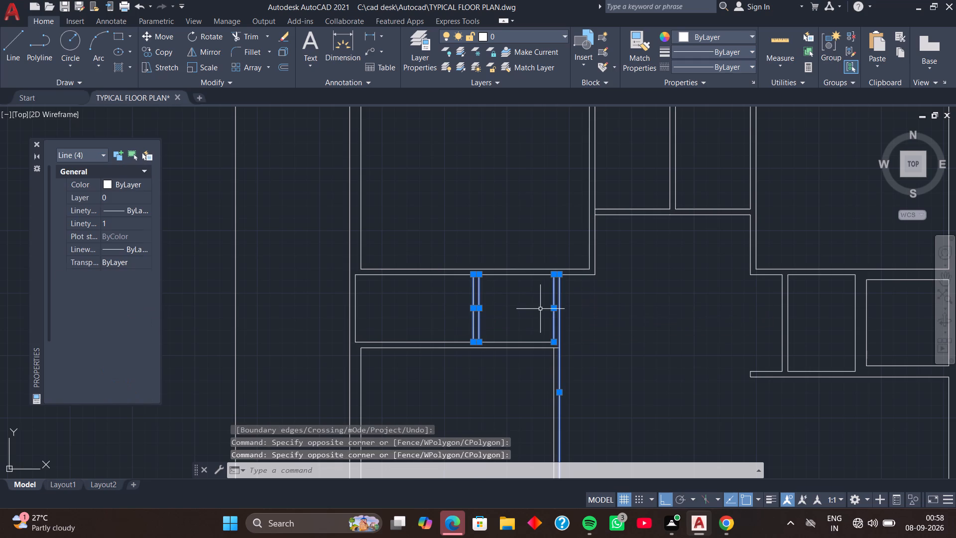
scroll(540, 309, down, 2)
middle_drag(540, 309, 532, 303)
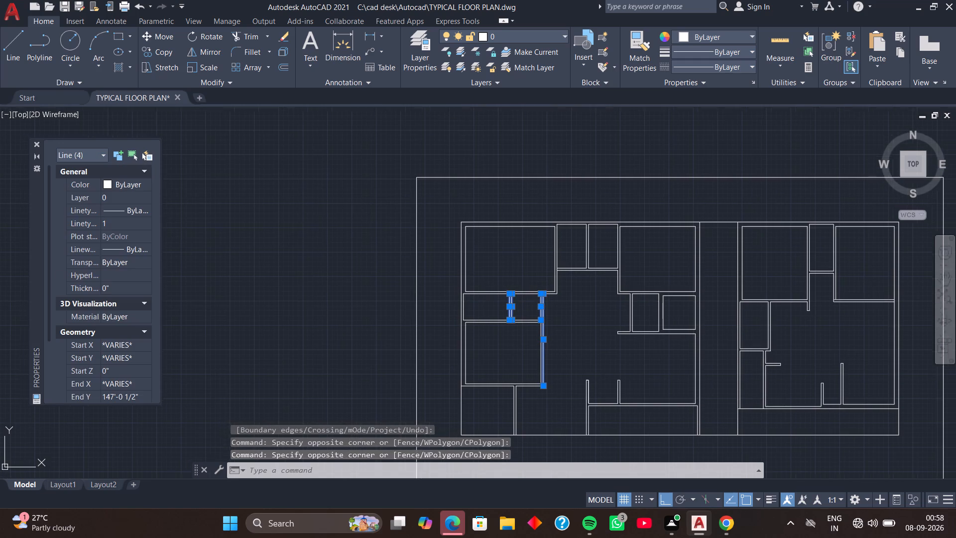
middle_drag(532, 303, 529, 296)
scroll(529, 296, up, 2)
middle_drag(529, 296, 524, 287)
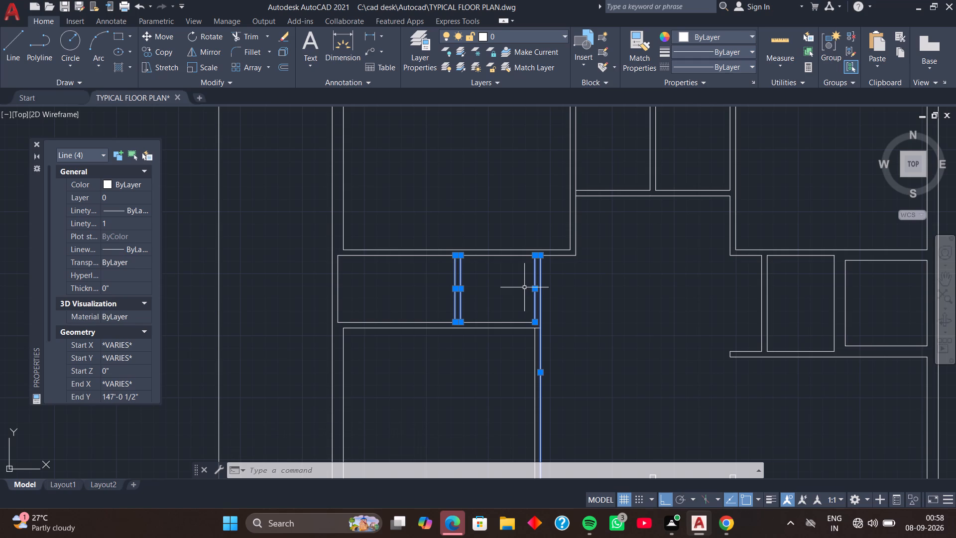
key(Delete)
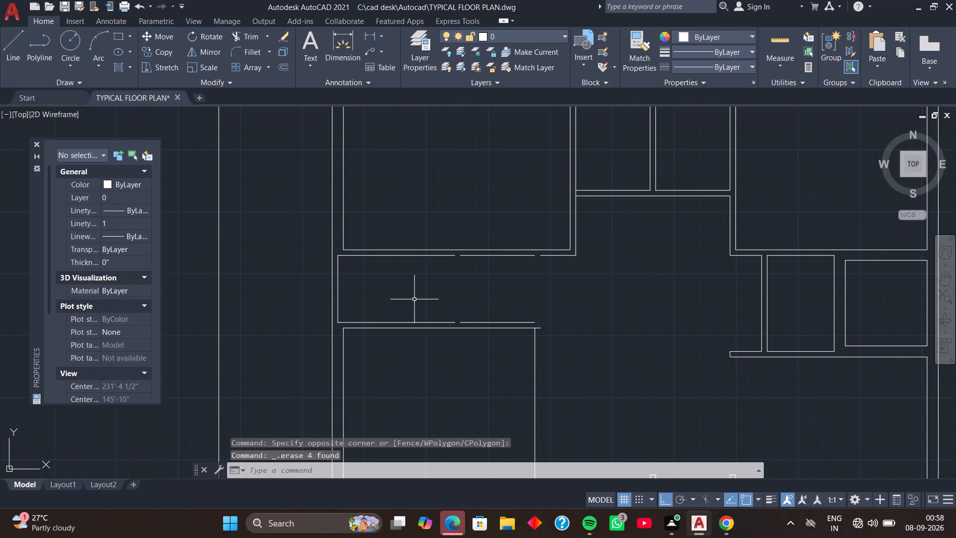
Offset the small outer room's outer line 7'6" inward, and offset the resulting line a further 4.5" to form a partition.
middle_drag(414, 299, 434, 295)
text(O)
key(space)
key(space)
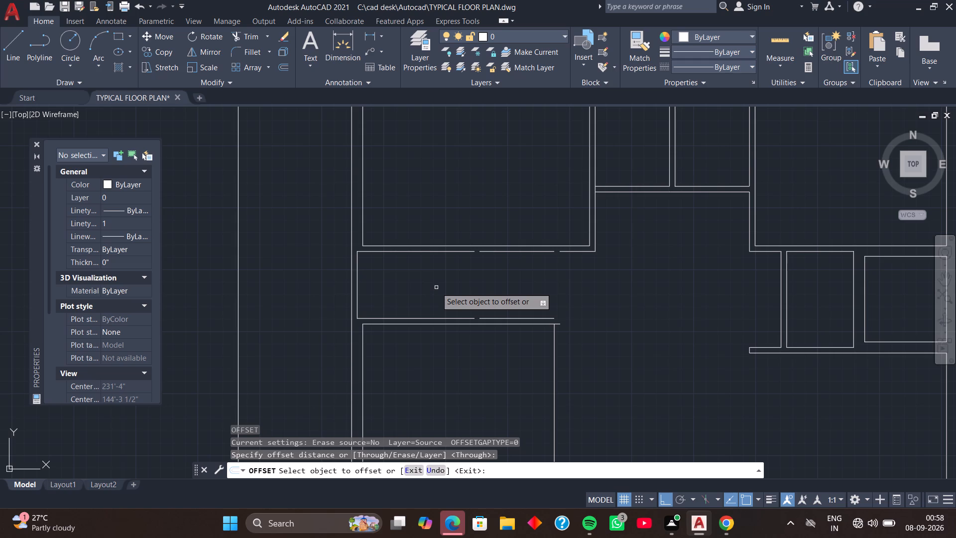
scroll(399, 273, up, 2)
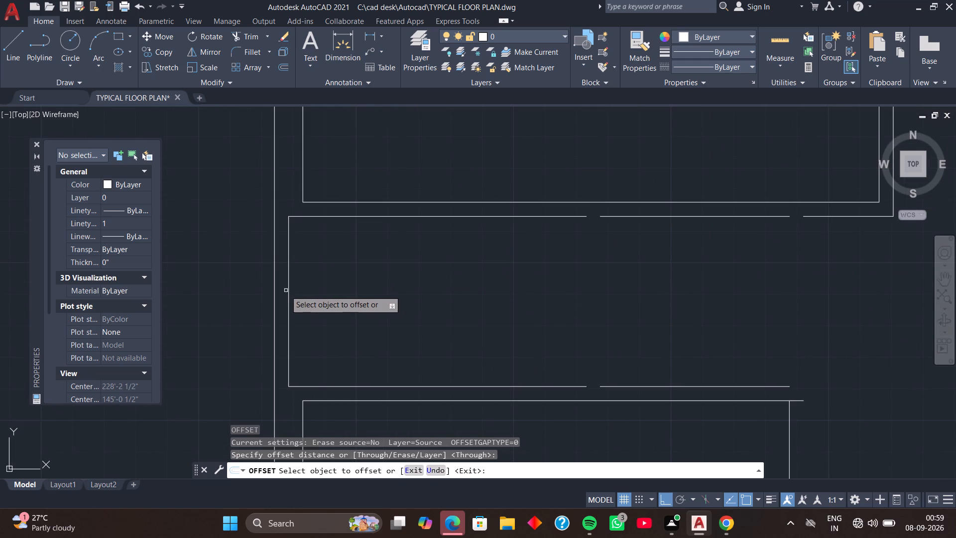
click(288, 291)
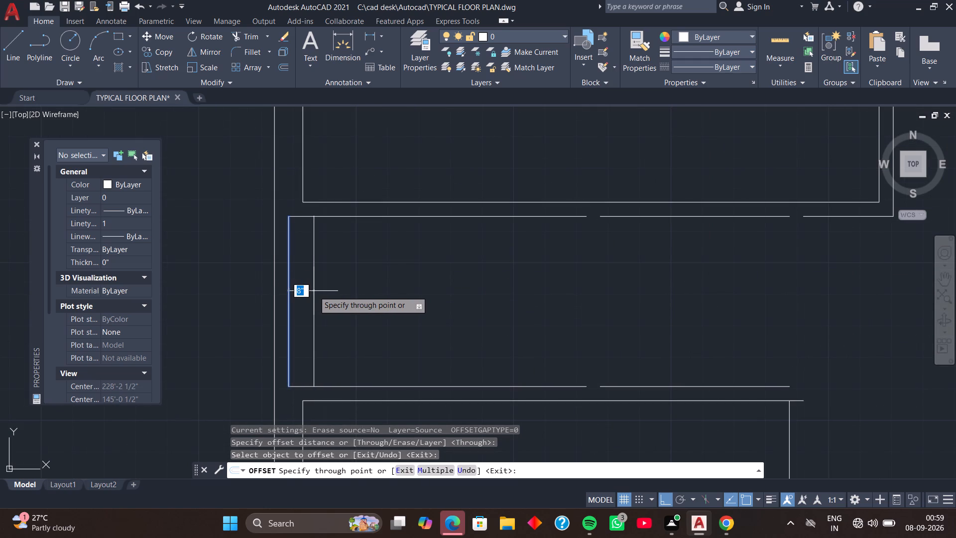
text(7'6)
key(Return)
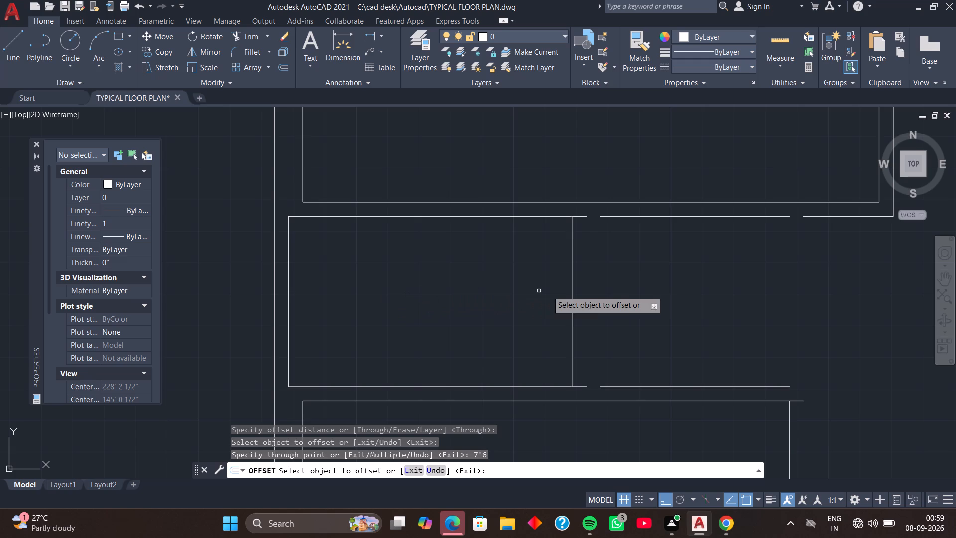
click(573, 295)
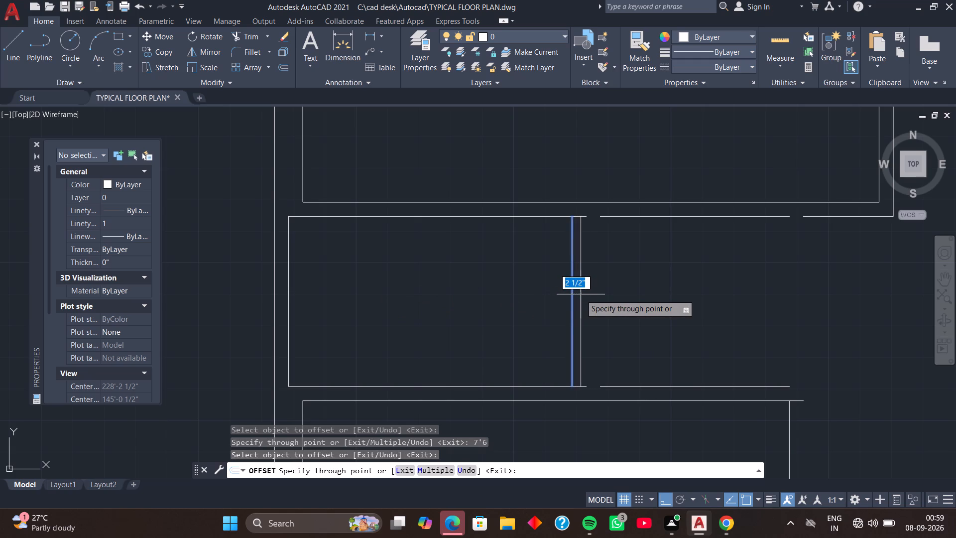
text(4.5)
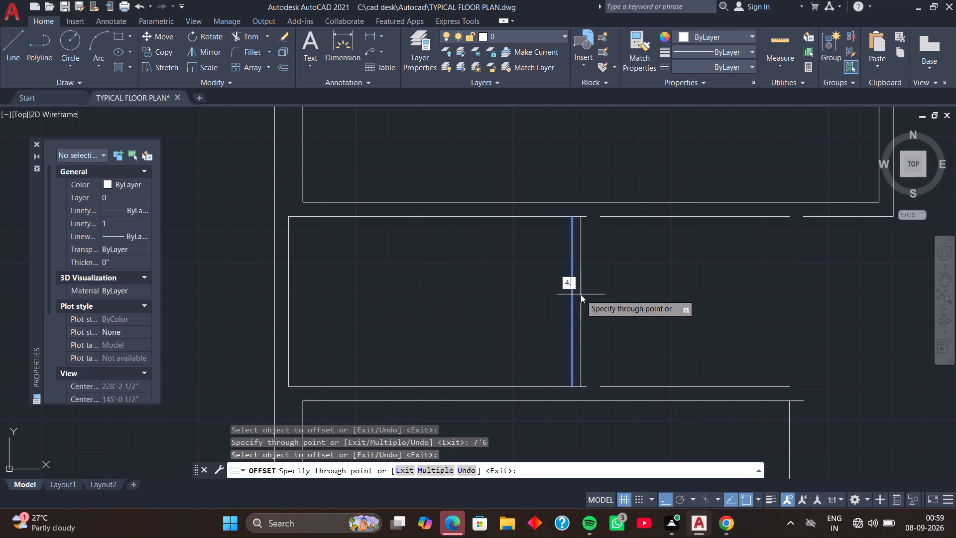
key(Return)
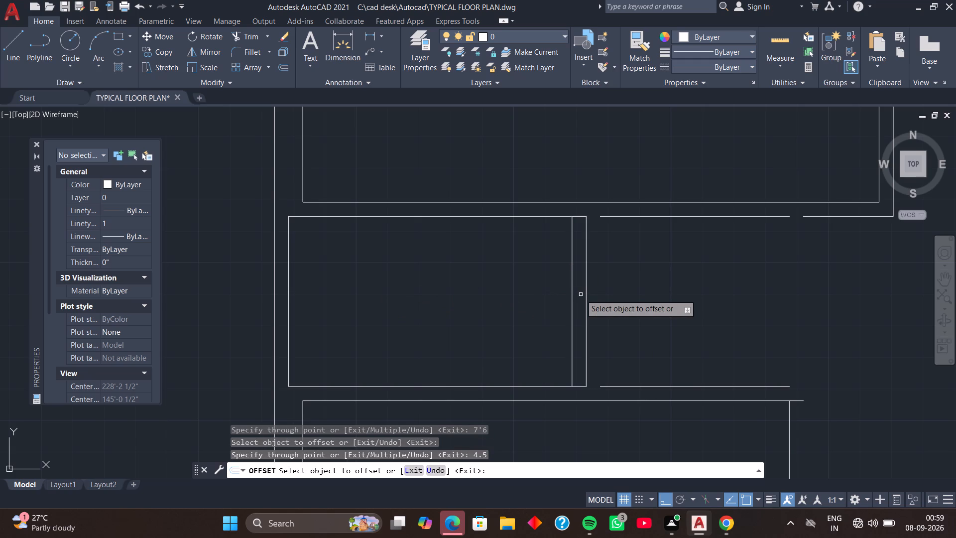
key(space)
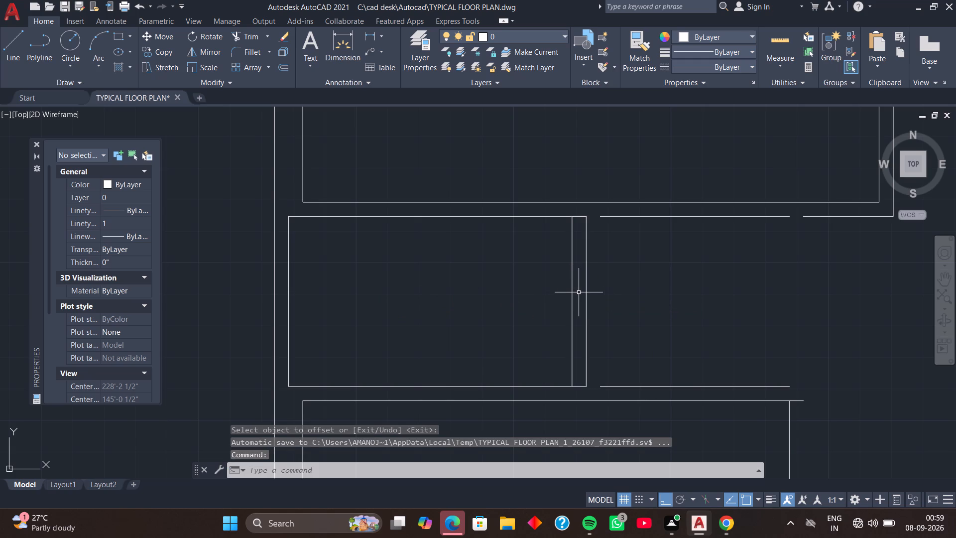
Trim the upper and lower wall lines between the two faces of the new partition beside the outer small room.
key(t)
key(r)
key(space)
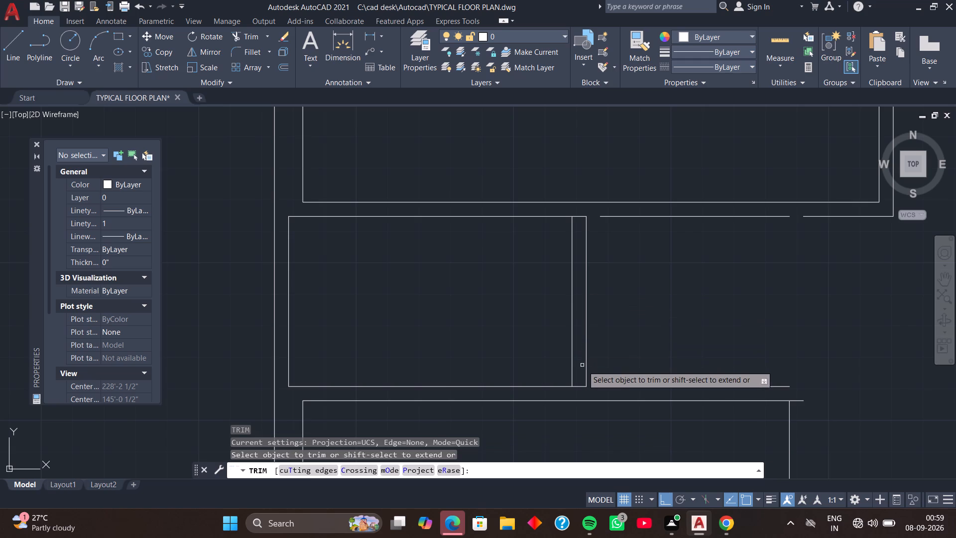
click(582, 388)
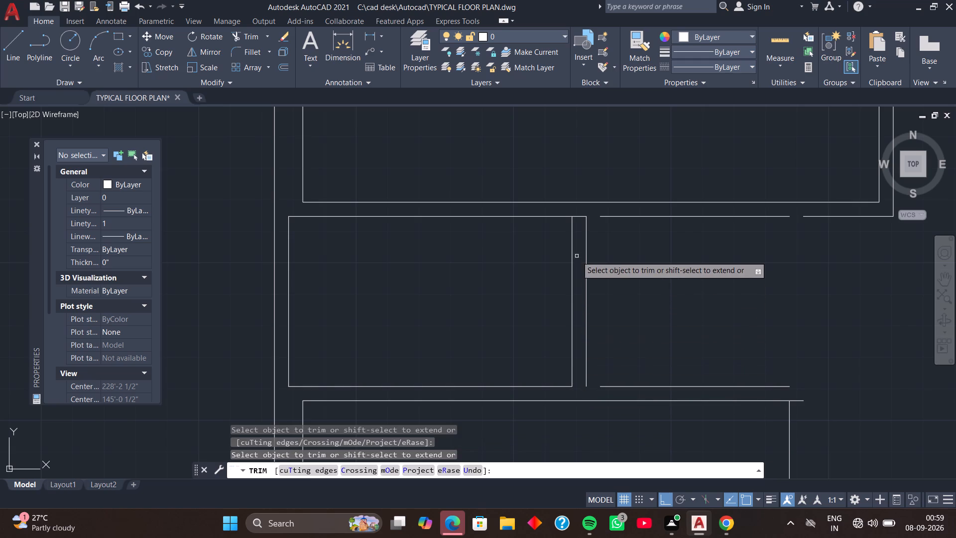
click(579, 217)
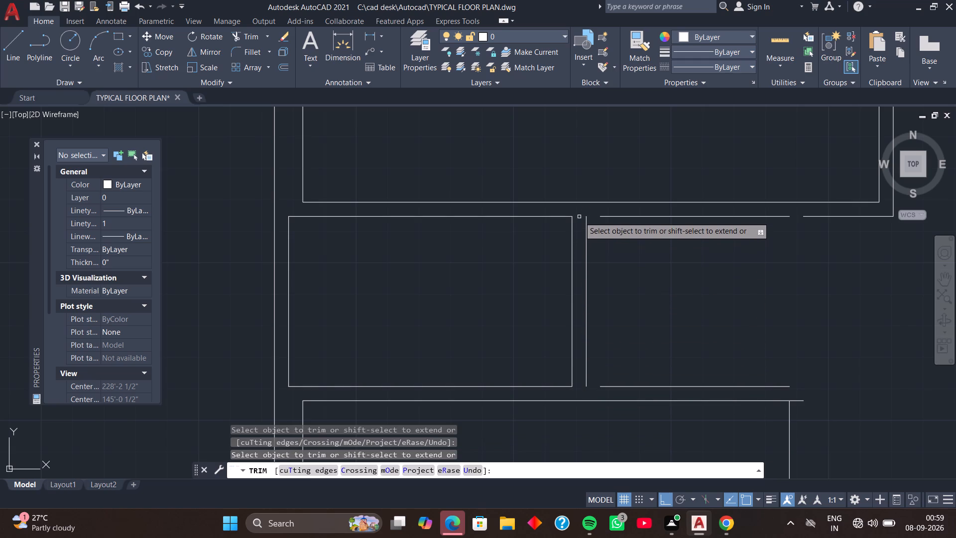
key(space)
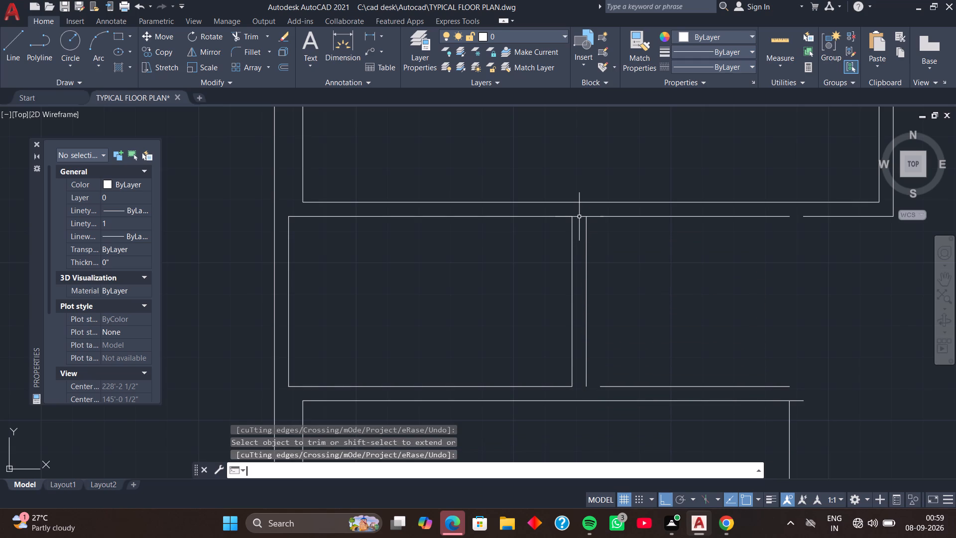
Offset the partition's inner face 5' inward for the second small room, and offset that line 4.5" for its end wall.
text(O)
key(space)
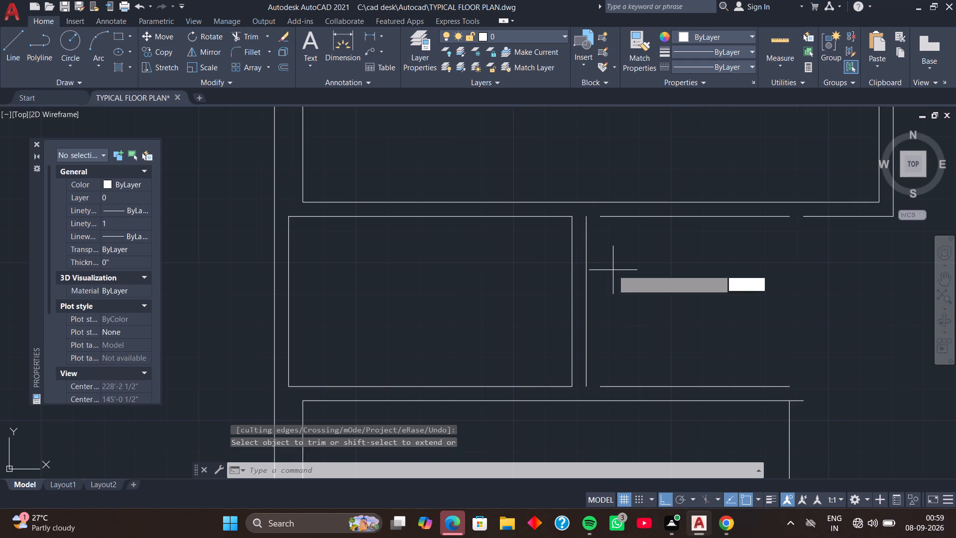
key(space)
click(588, 275)
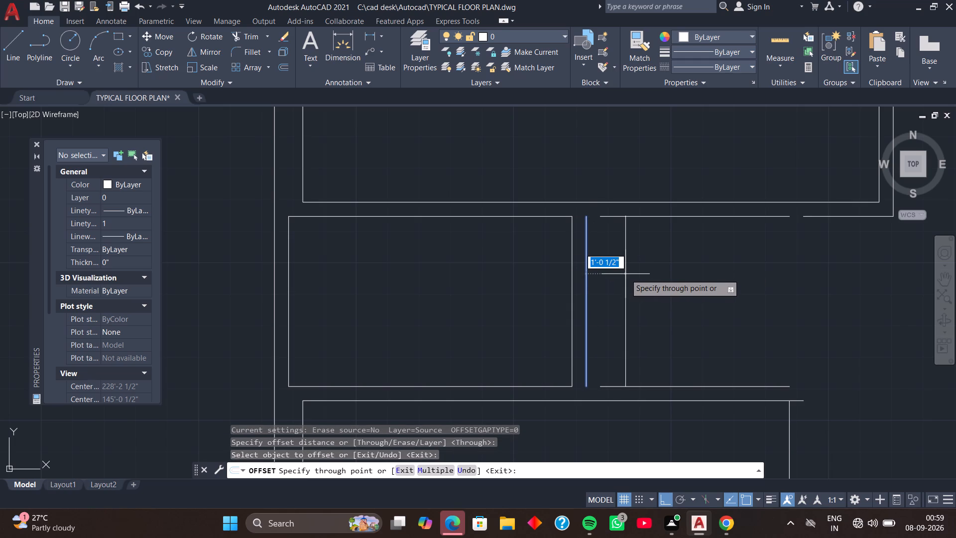
text(5')
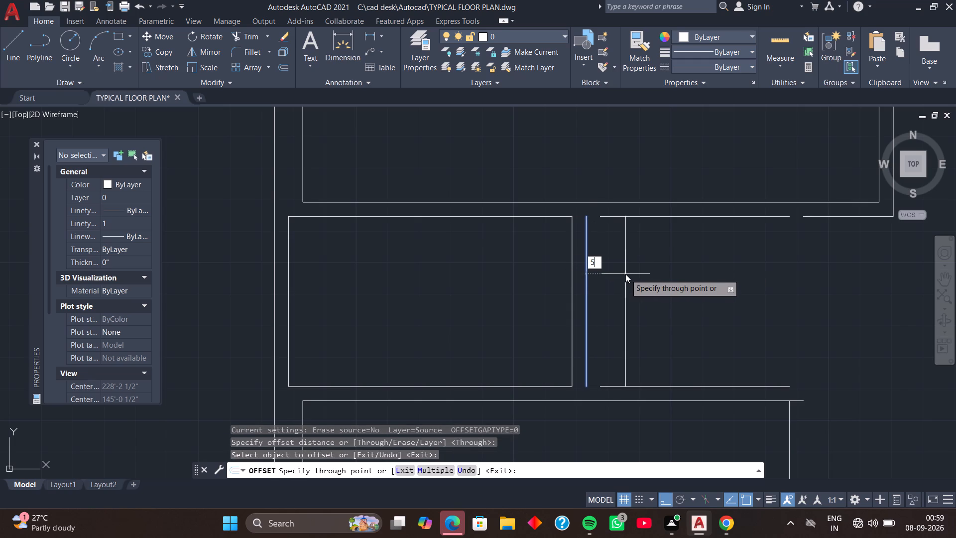
key(Return)
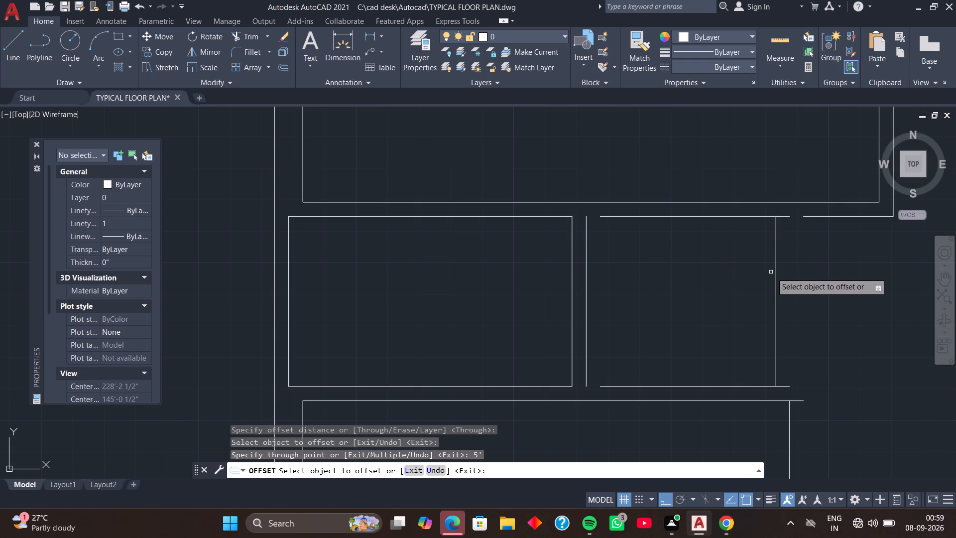
click(775, 274)
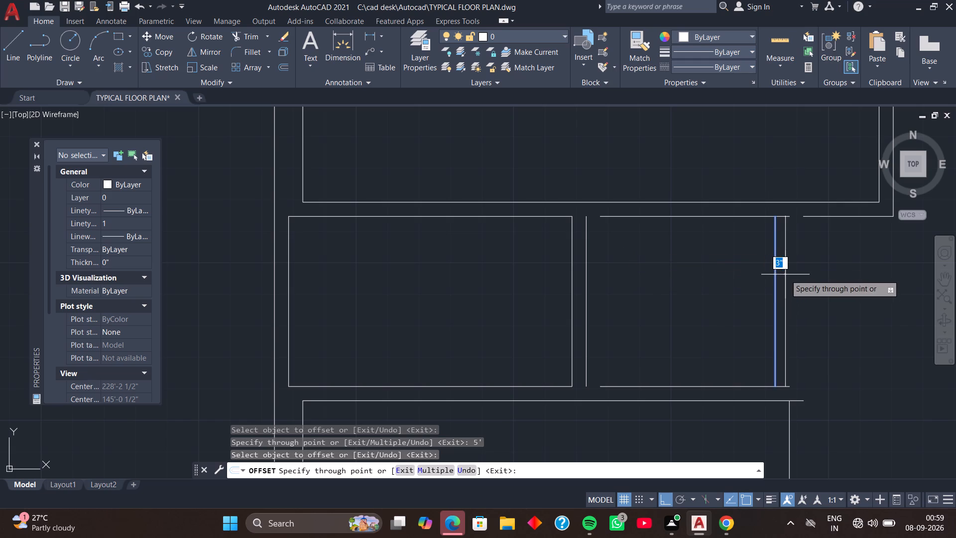
text(4.5)
key(Return)
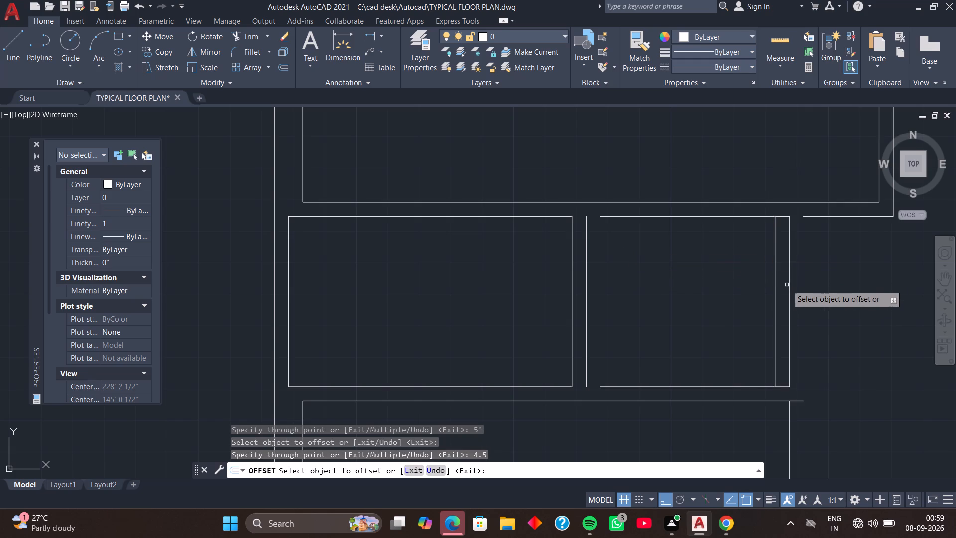
middle_drag(717, 285, 691, 283)
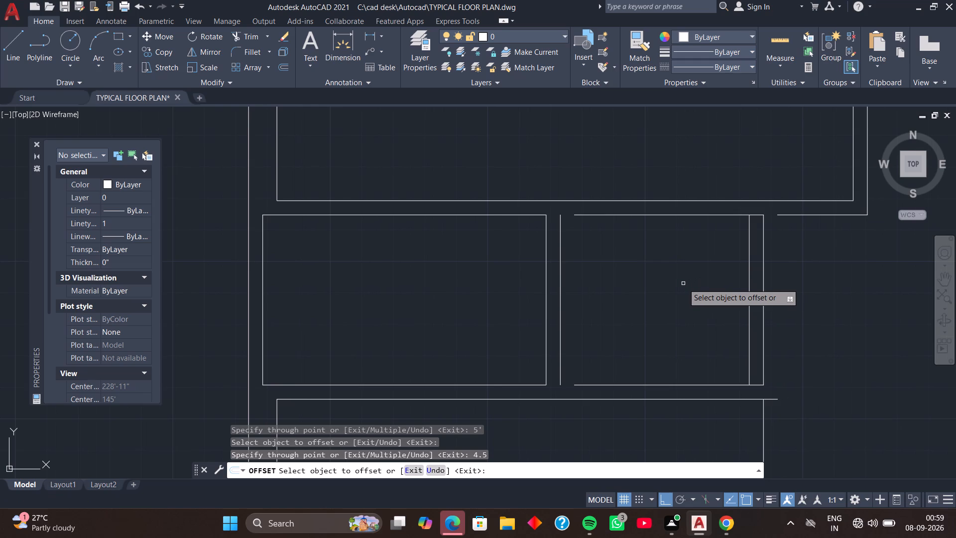
key(space)
Extend the second small room's upper and lower lines to the partition, and the adjoining upper wall line to the new end wall.
text(EX)
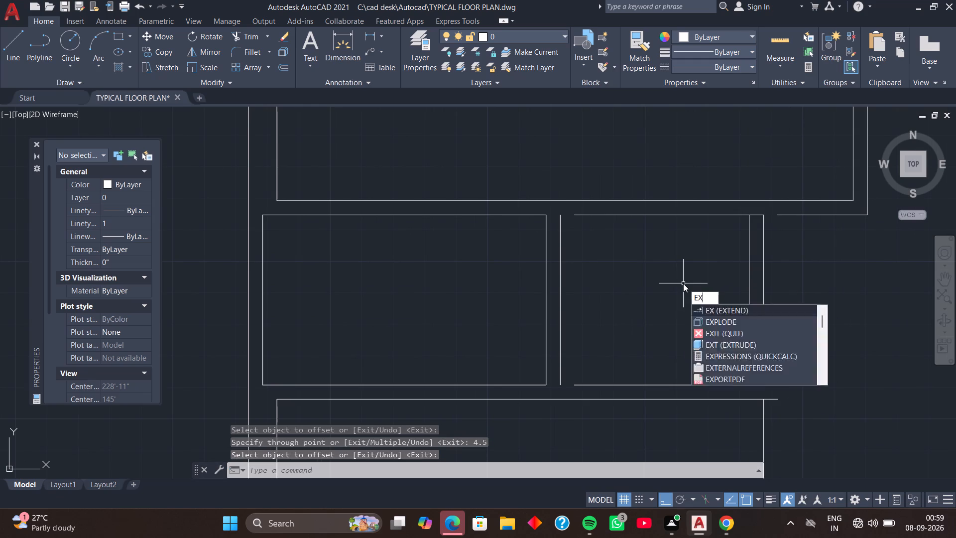
key(space)
click(593, 214)
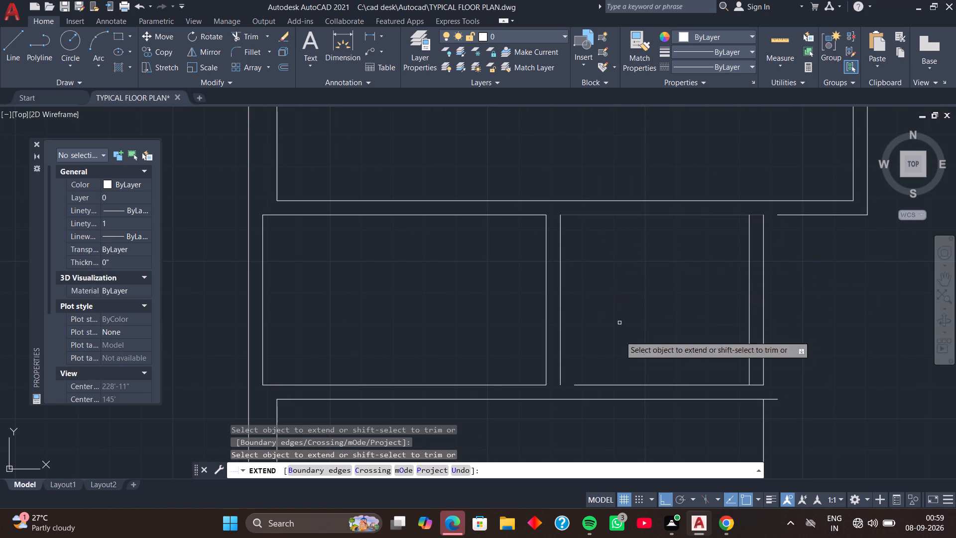
click(616, 385)
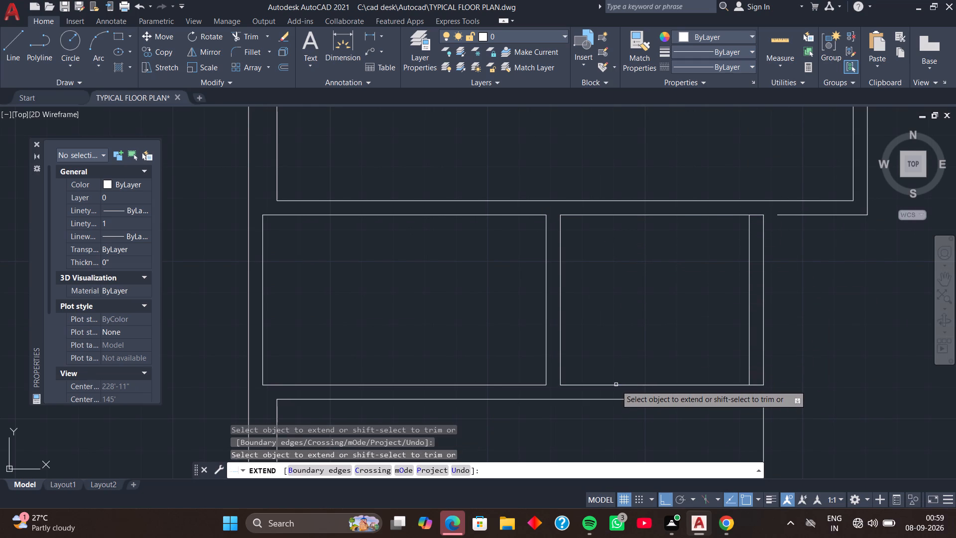
middle_drag(650, 334, 624, 315)
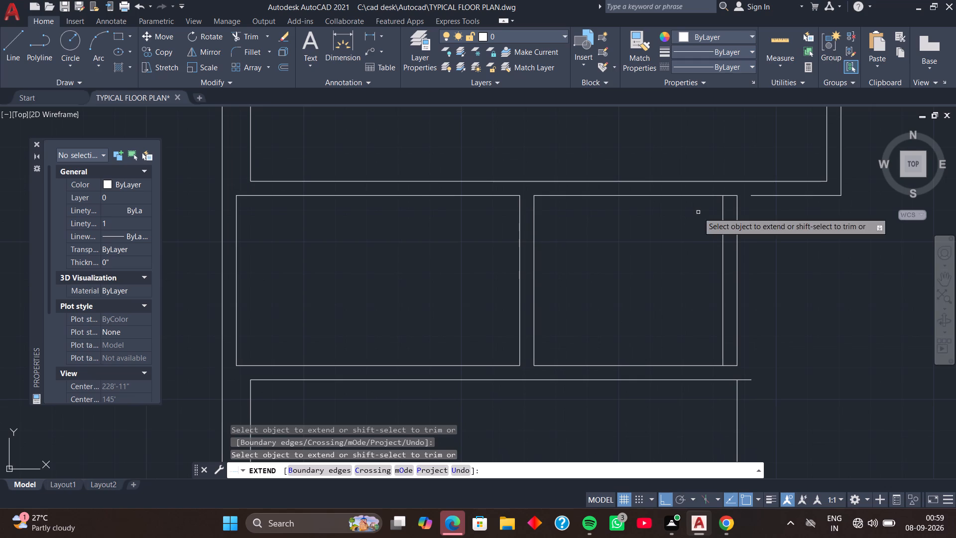
click(774, 194)
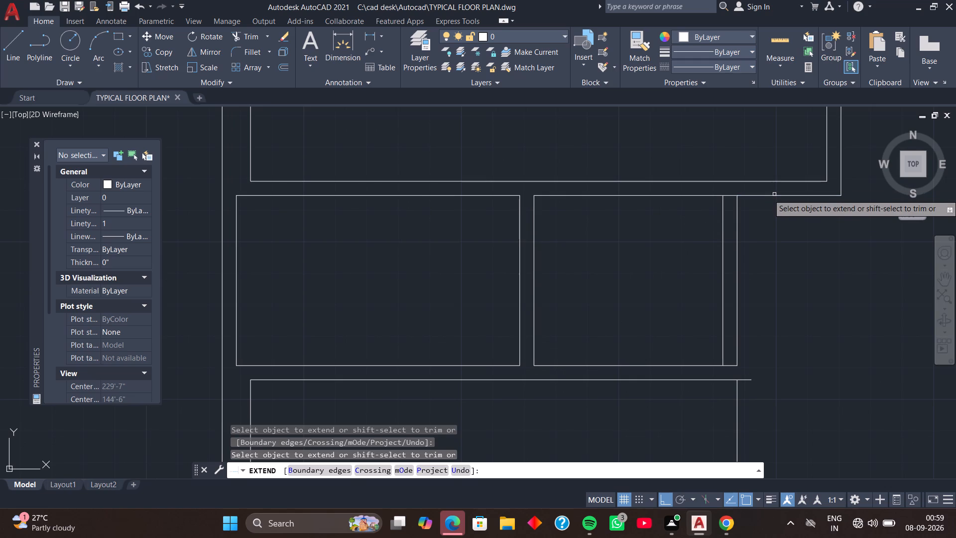
key(space)
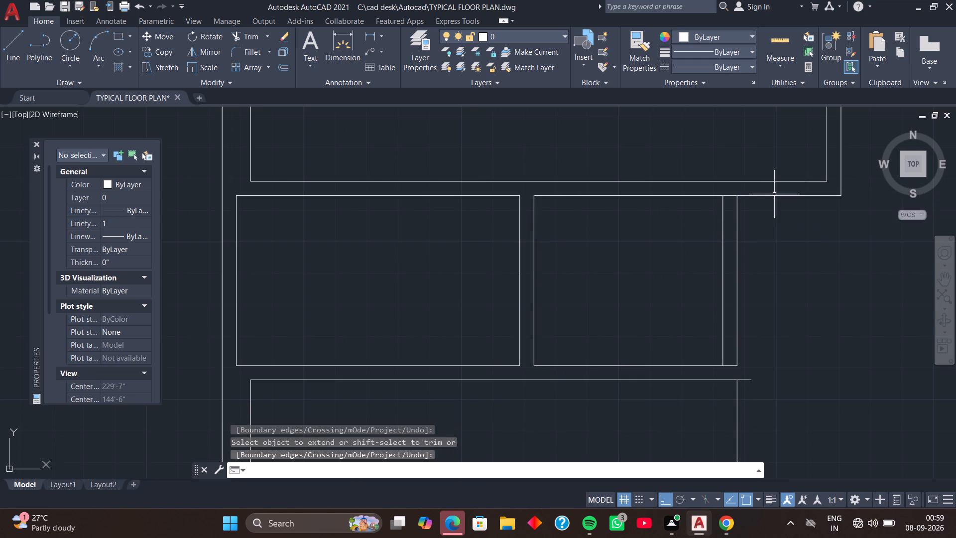
Trim the second small room's upper and lower lines between the two faces of its 4.5" end wall.
key(t)
key(r)
key(space)
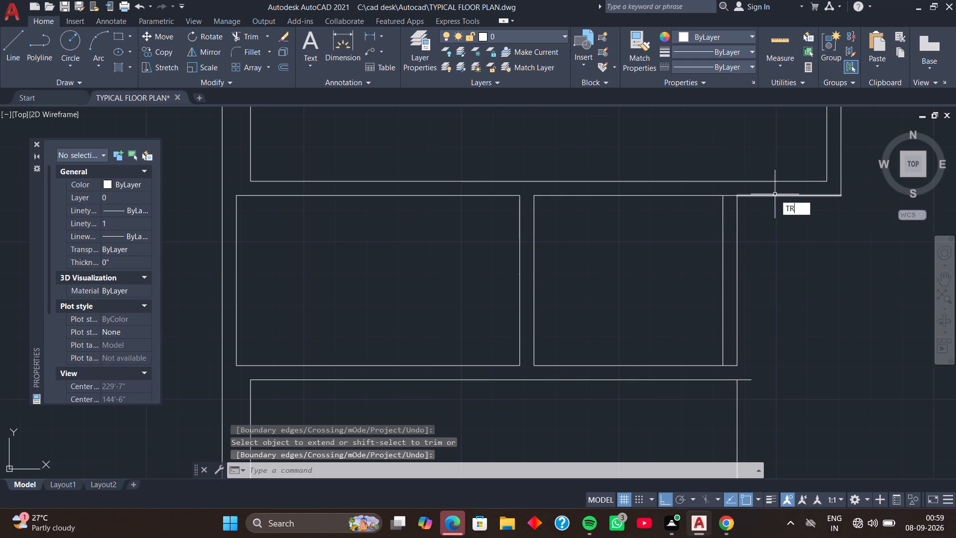
click(729, 196)
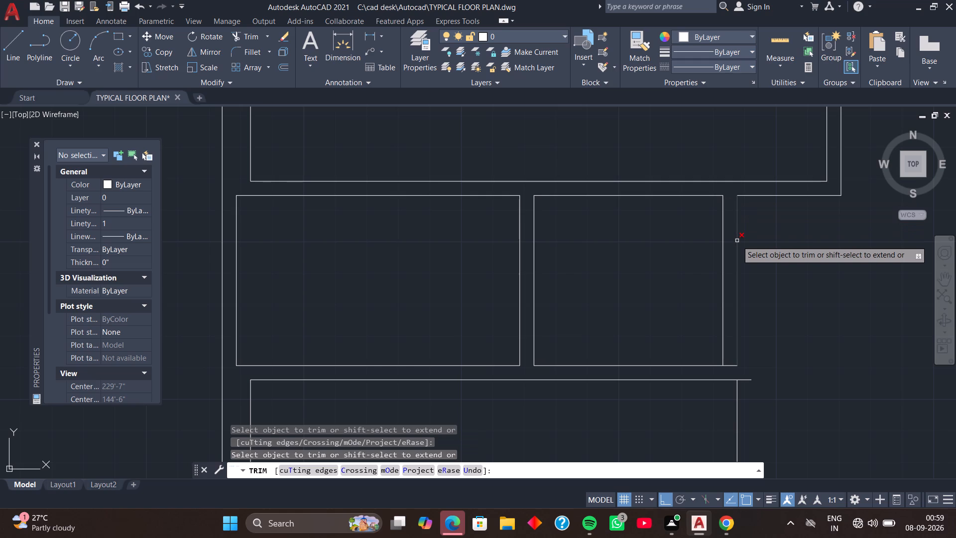
click(730, 366)
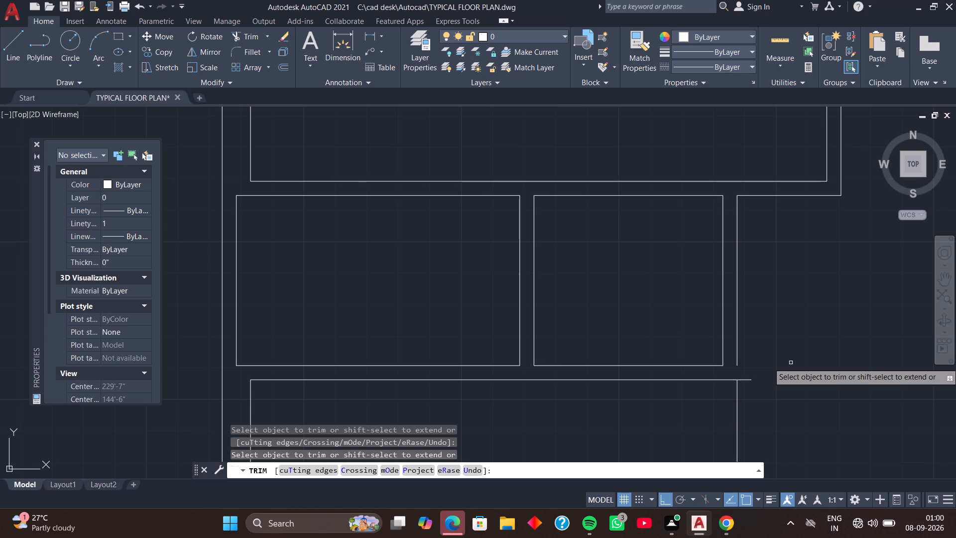
scroll(791, 361, down, 1)
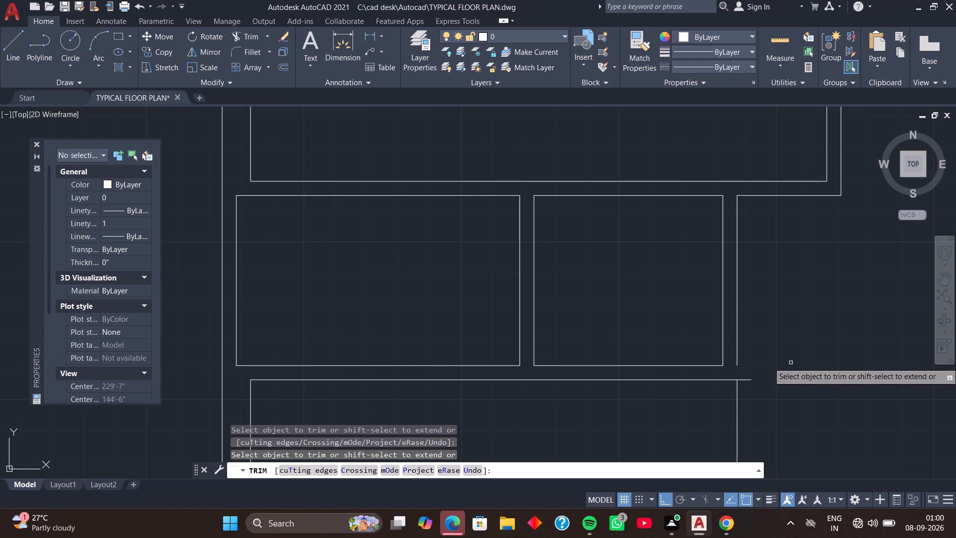
middle_drag(800, 387, 801, 346)
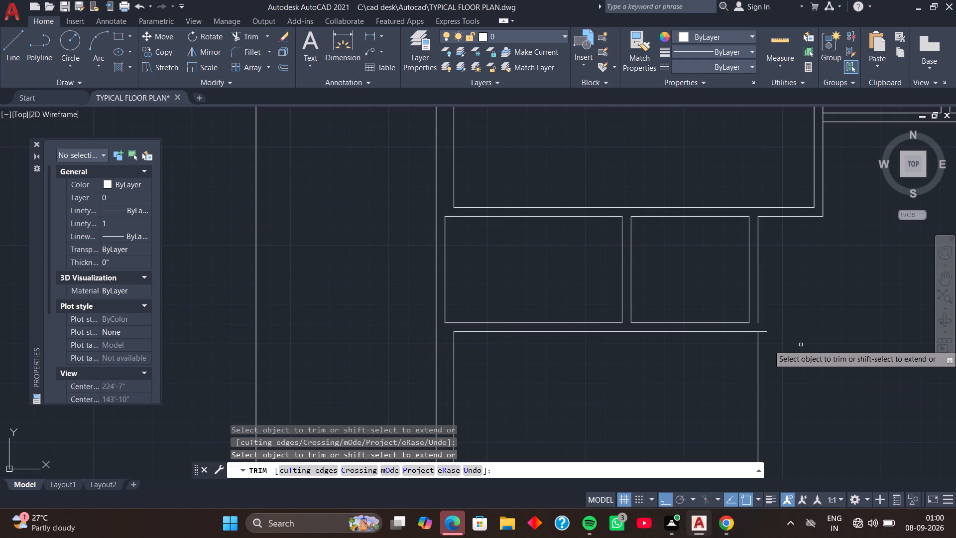
key(space)
Extend the end wall's outer face down to the upper wall line of the room below.
key(e)
key(x)
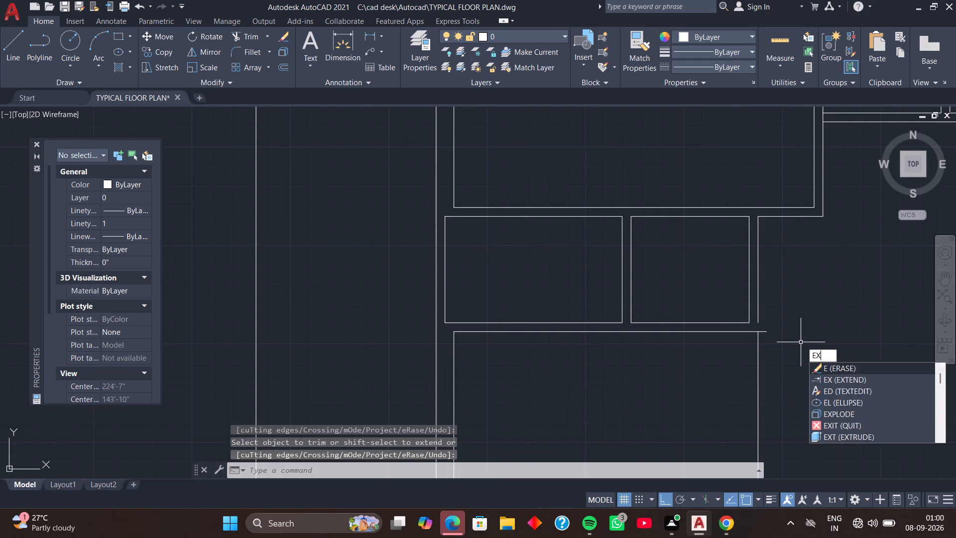
key(space)
click(758, 309)
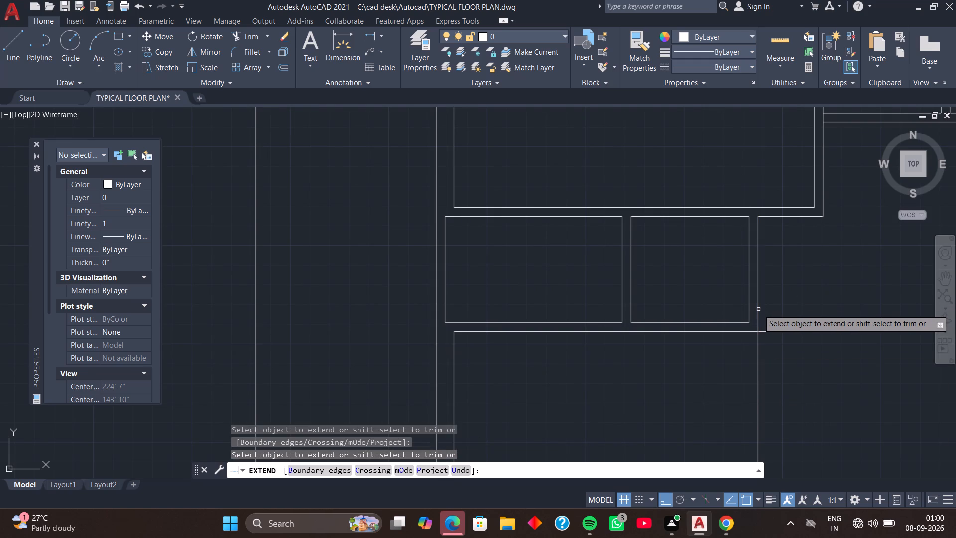
key(space)
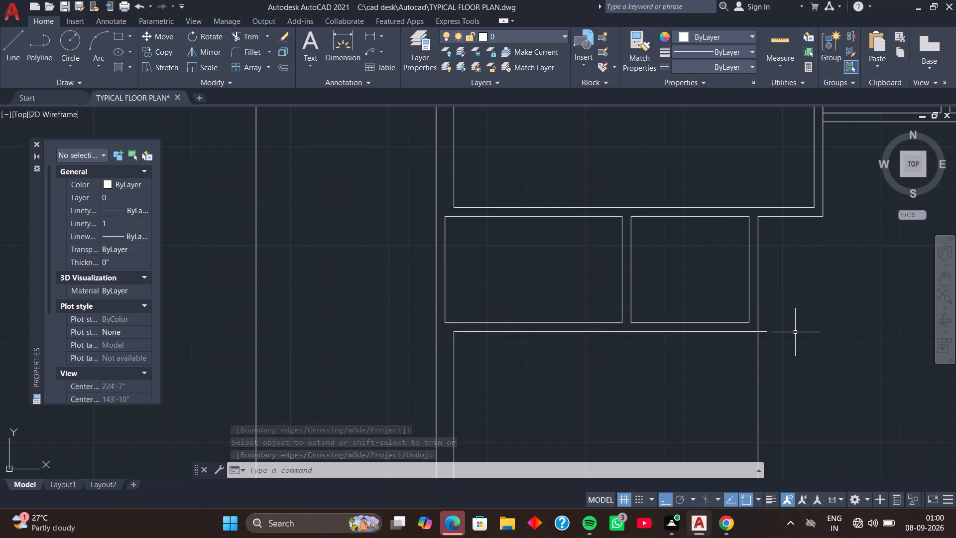
Trim away the lower room's old inner-side vertical line and the upper wall line's overhang past the end wall.
text(TR)
key(space)
drag(795, 332, 757, 388)
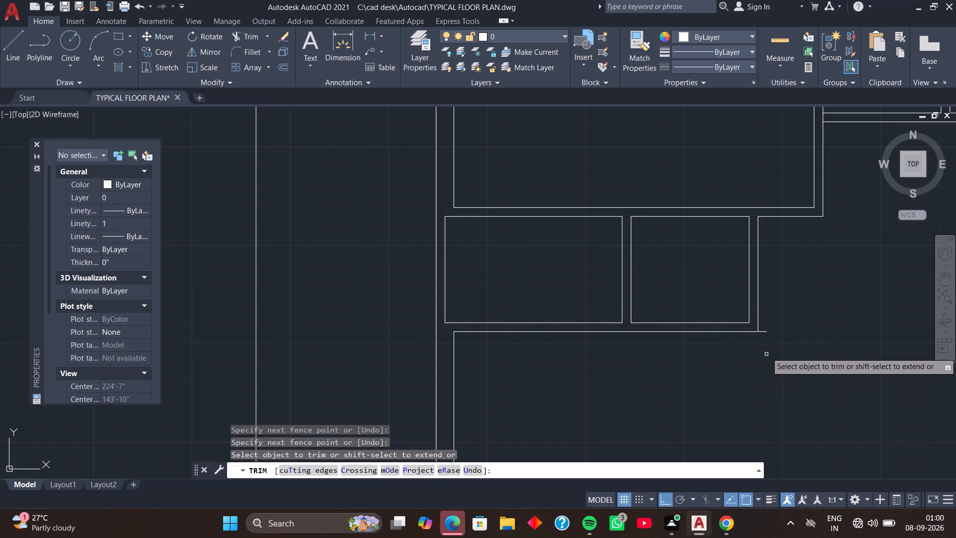
scroll(766, 350, up, 1)
click(761, 320)
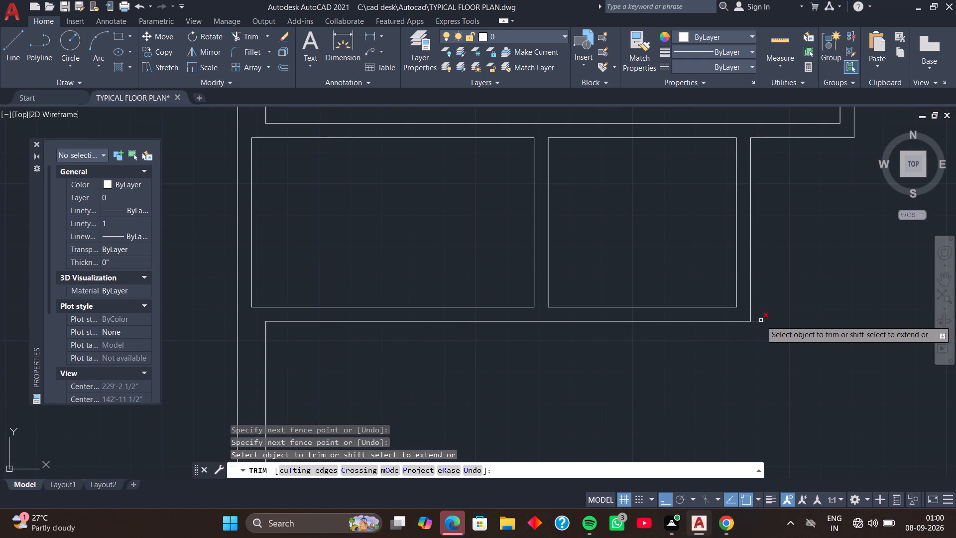
key(space)
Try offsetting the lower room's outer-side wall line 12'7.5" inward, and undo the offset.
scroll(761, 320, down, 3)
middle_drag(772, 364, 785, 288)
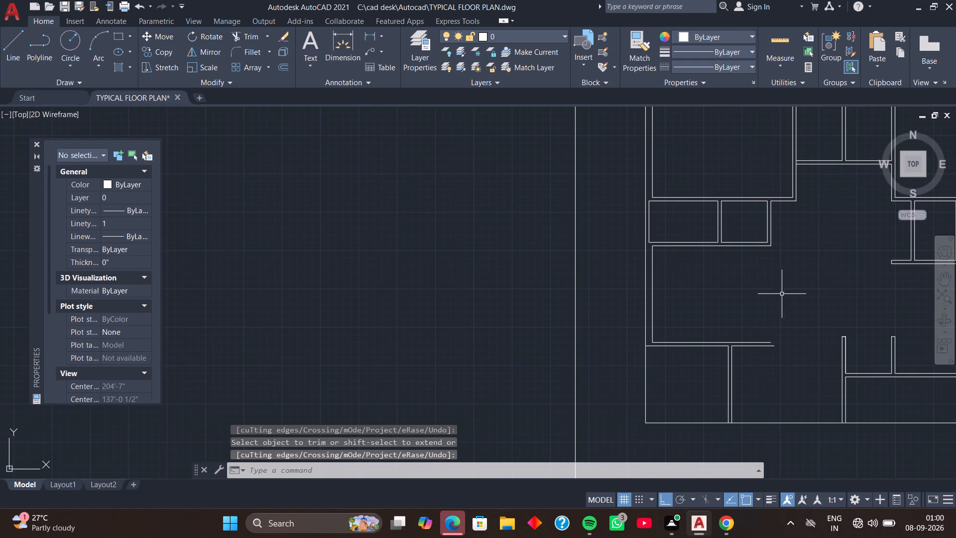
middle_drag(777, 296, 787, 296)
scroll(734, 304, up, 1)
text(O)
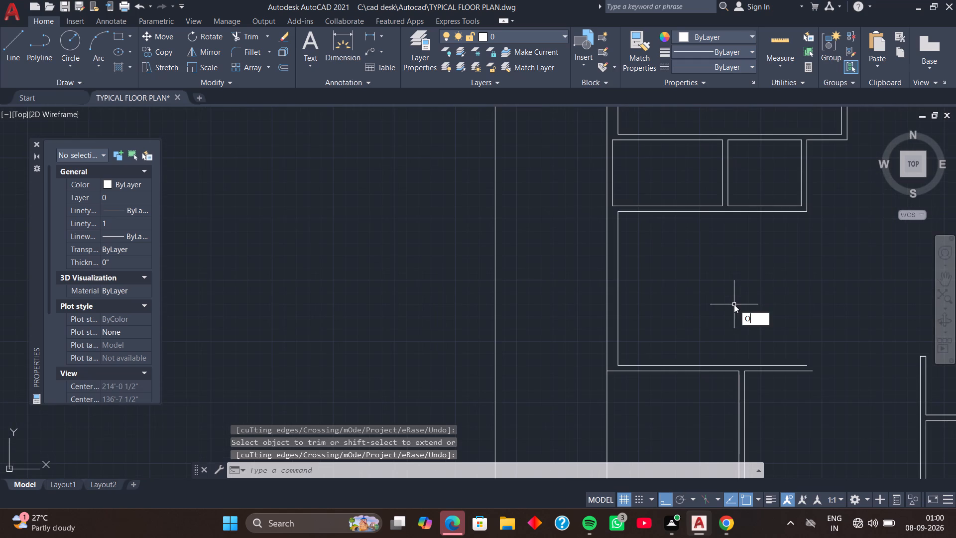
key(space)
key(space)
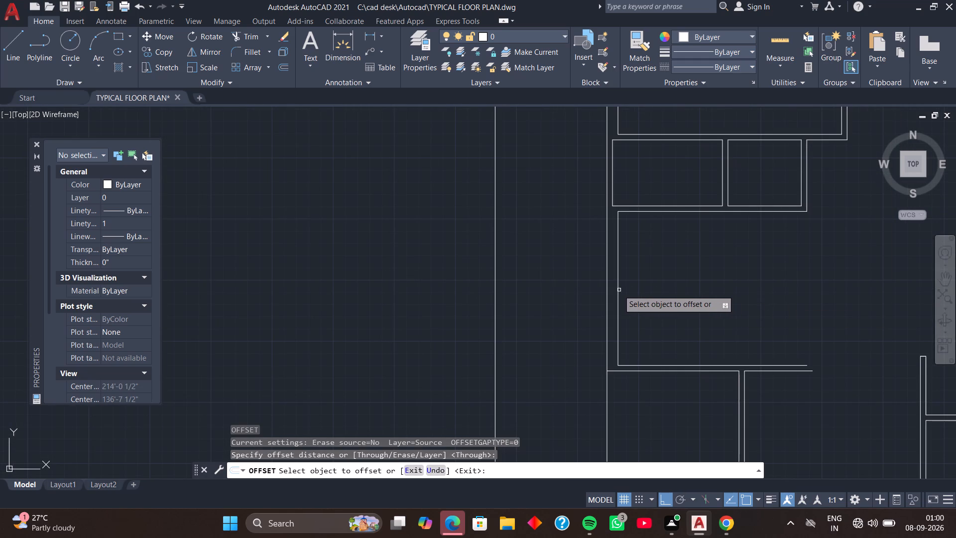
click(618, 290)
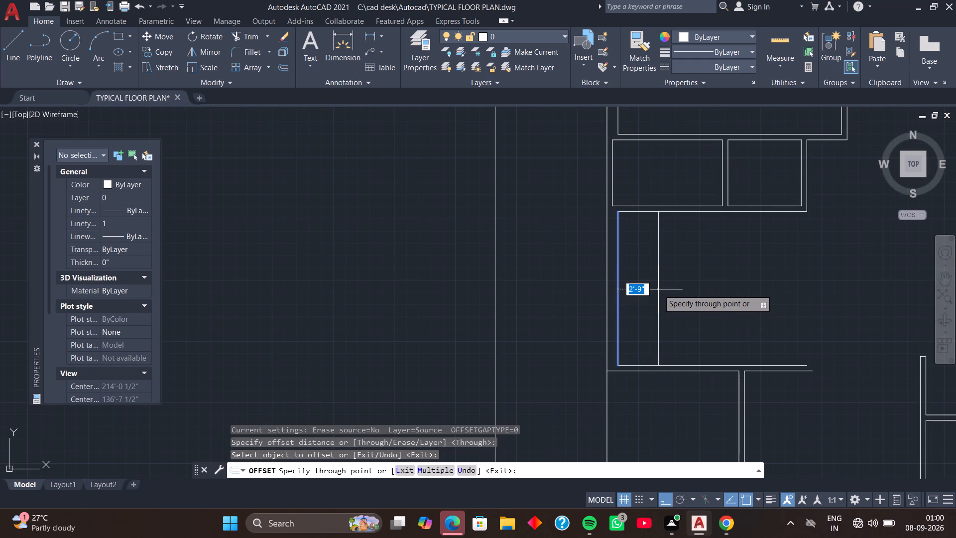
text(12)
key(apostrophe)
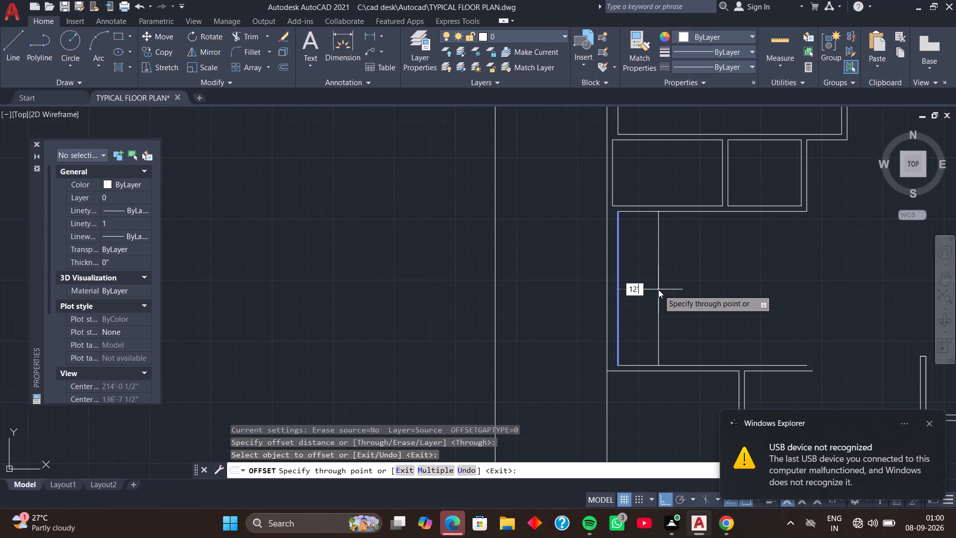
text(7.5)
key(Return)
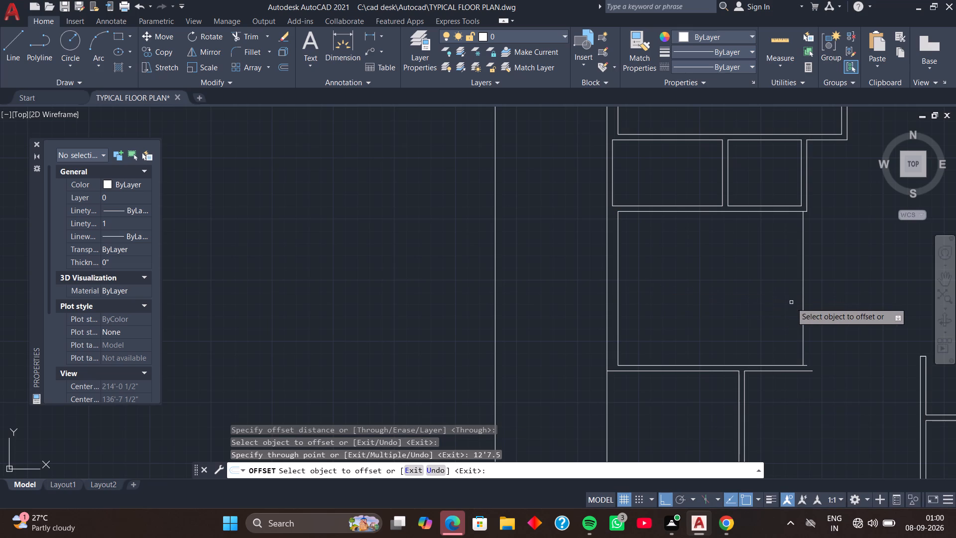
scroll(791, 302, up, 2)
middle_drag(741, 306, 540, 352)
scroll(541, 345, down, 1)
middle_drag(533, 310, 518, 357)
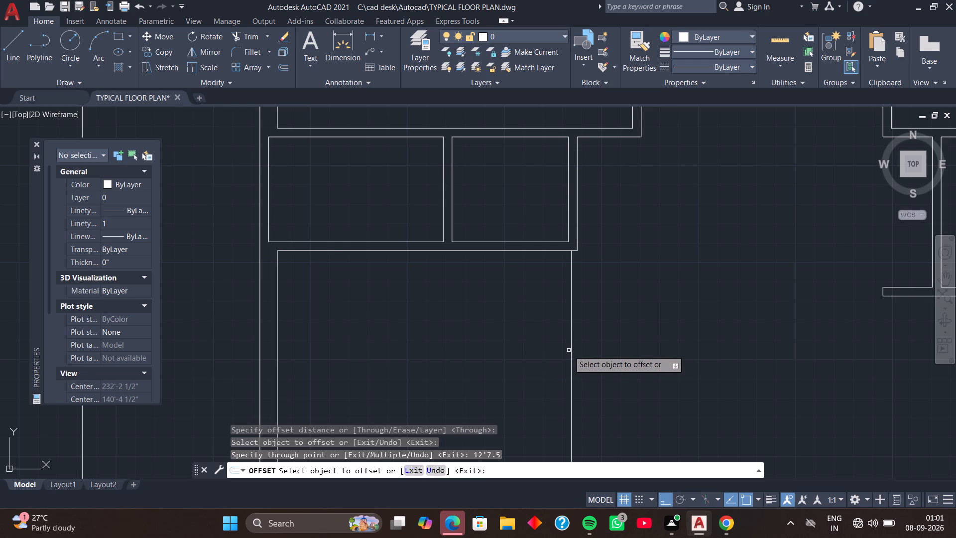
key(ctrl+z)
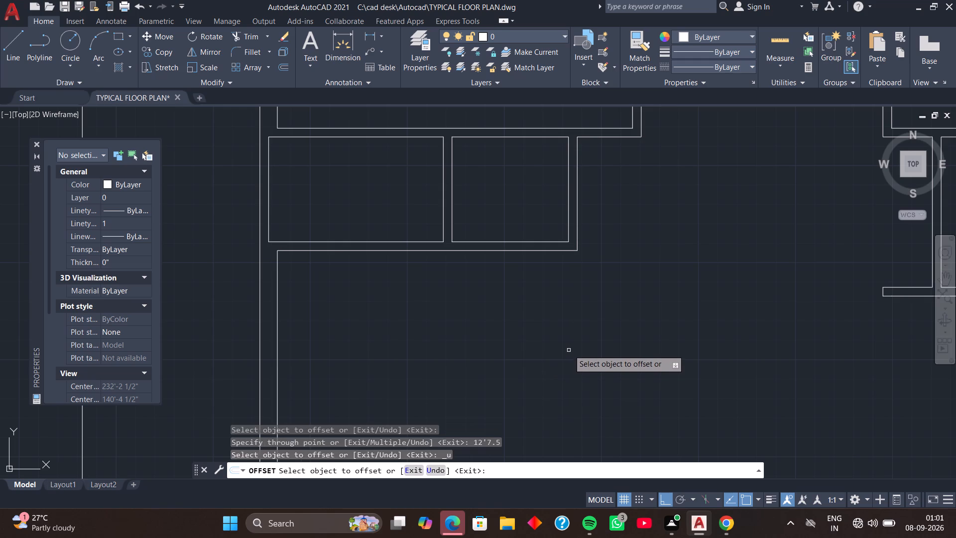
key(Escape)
Extend both faces of the second small room's end wall down to the lower room's bottom wall lines.
key(e)
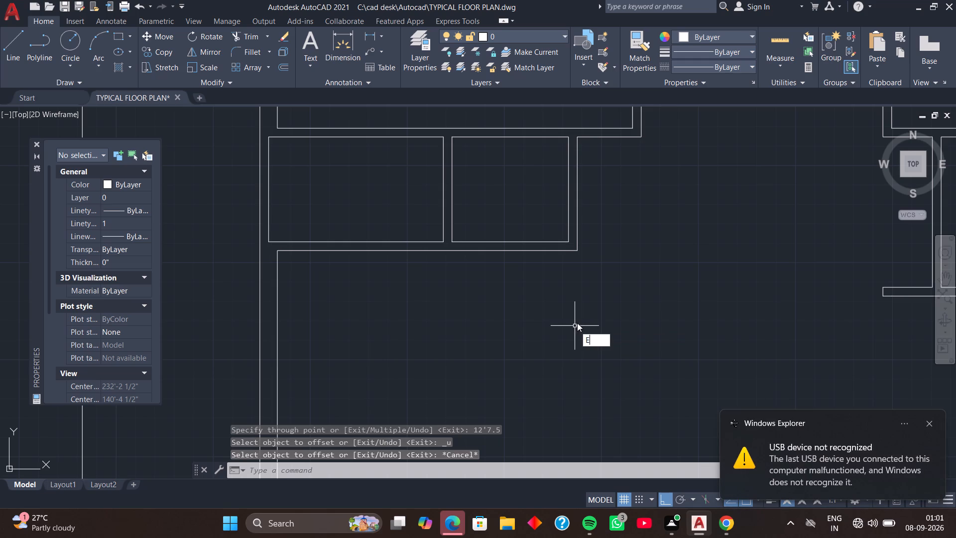
key(x)
key(space)
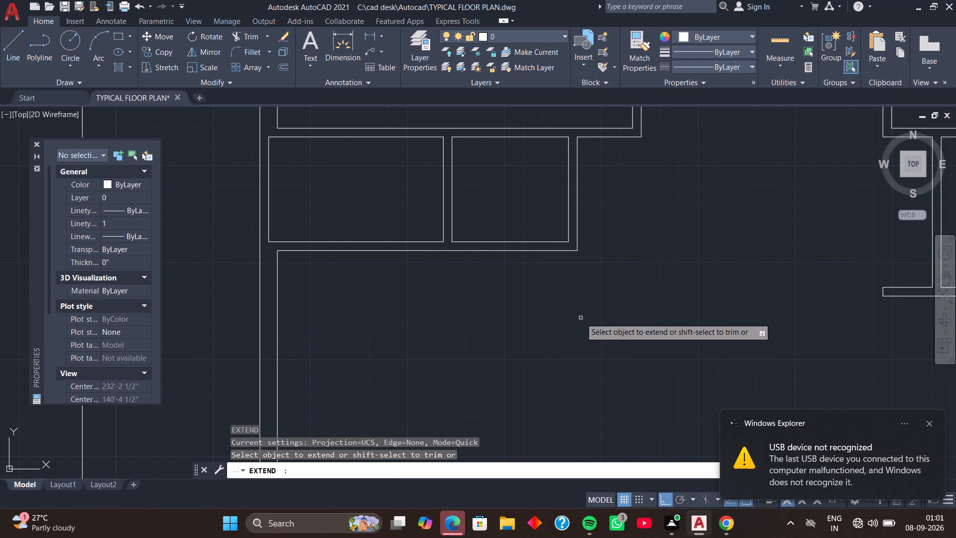
scroll(579, 225, down, 2)
click(579, 225)
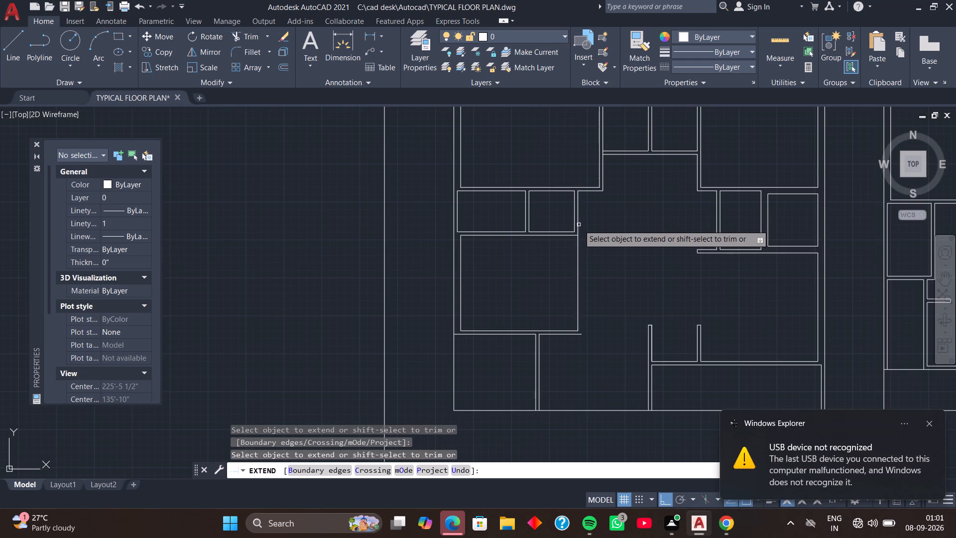
click(574, 221)
click(574, 221)
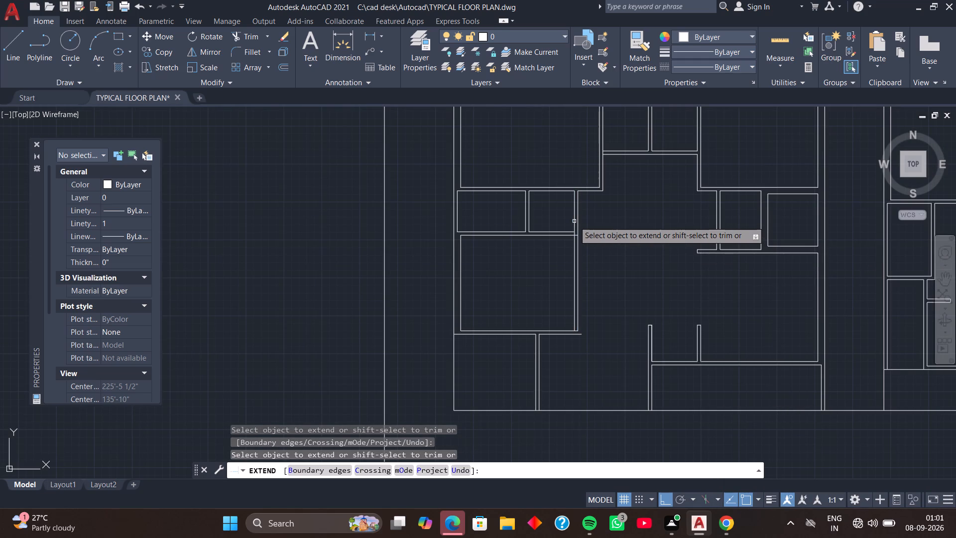
click(577, 265)
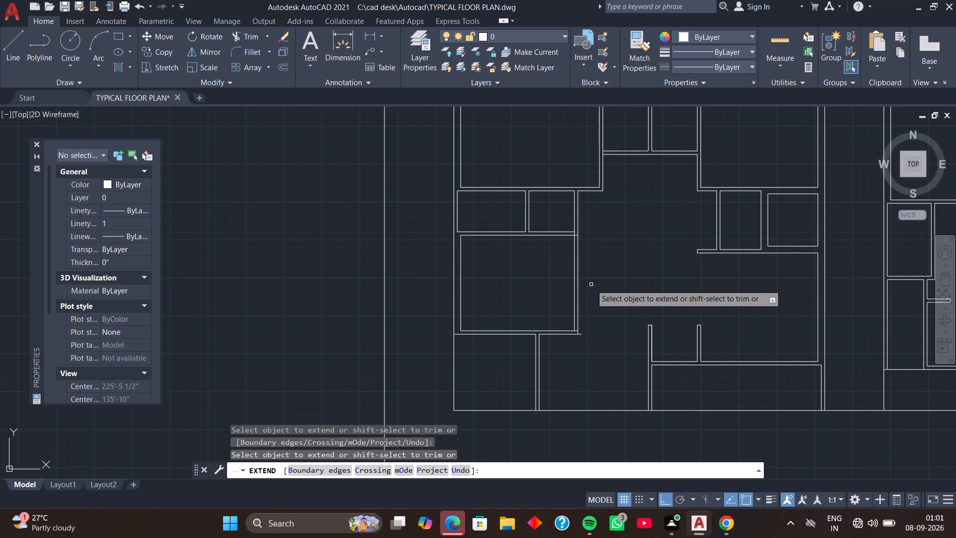
scroll(570, 342, up, 3)
middle_drag(601, 350, 569, 360)
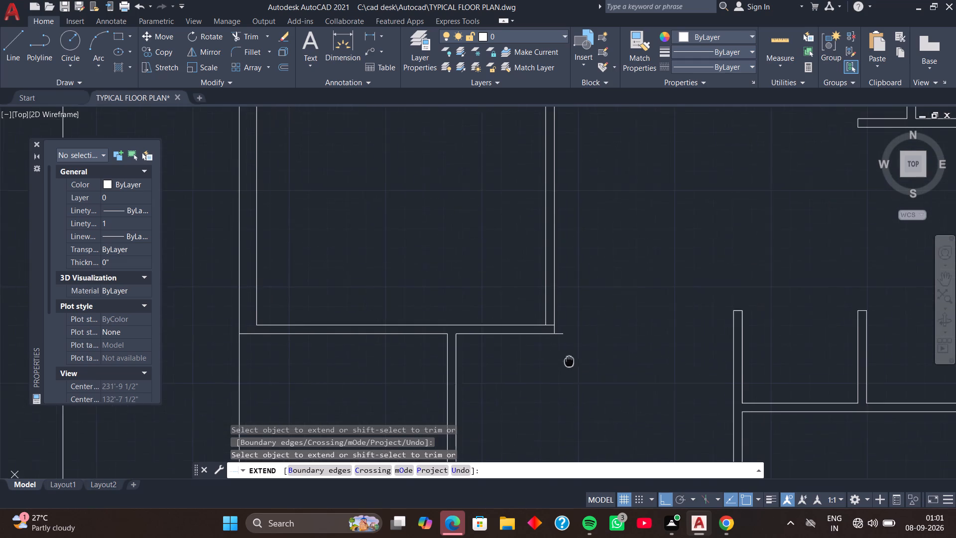
middle_drag(569, 360, 568, 361)
scroll(565, 354, up, 2)
key(space)
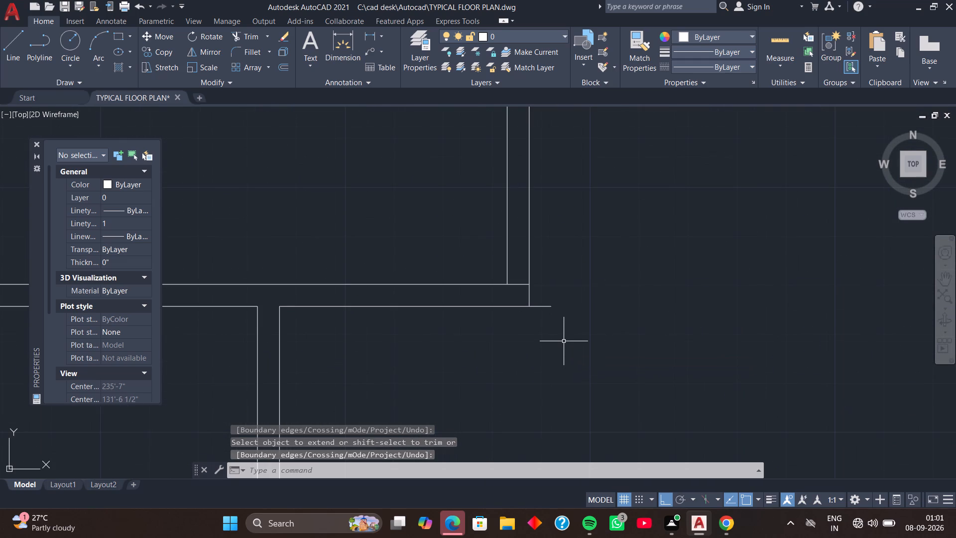
Trim the bottom wall's overhang and the inner line's stub between the wall faces at the lower room's bottom corner.
key(t)
key(r)
key(space)
click(546, 304)
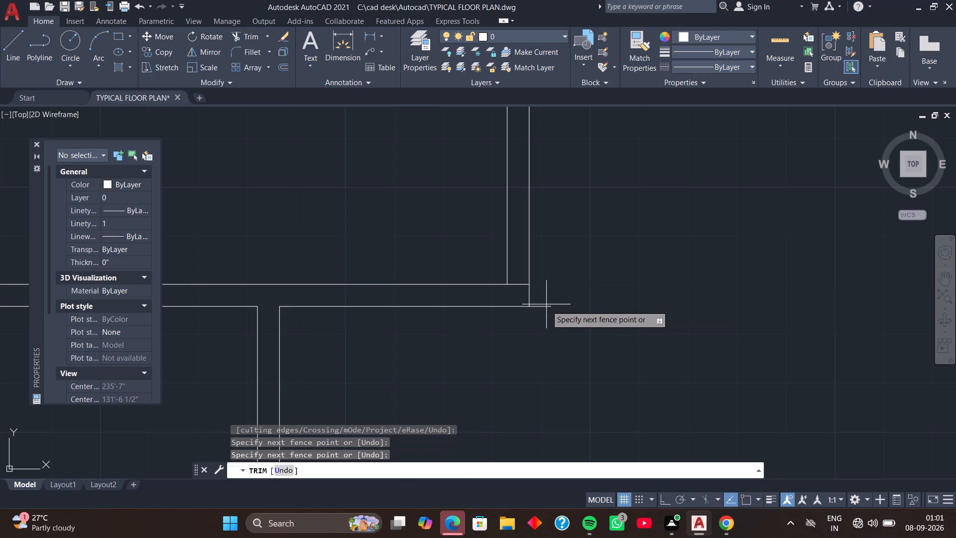
click(518, 283)
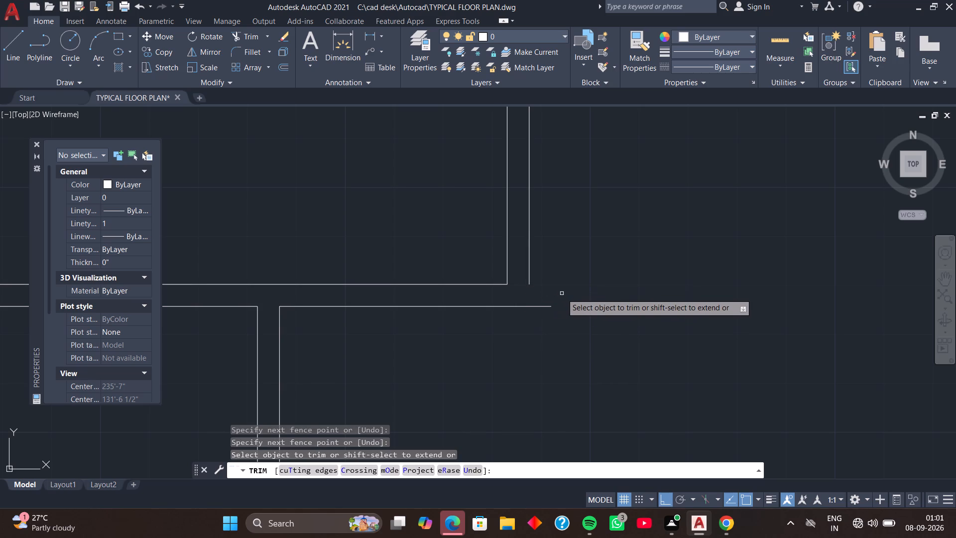
key(ctrl+z)
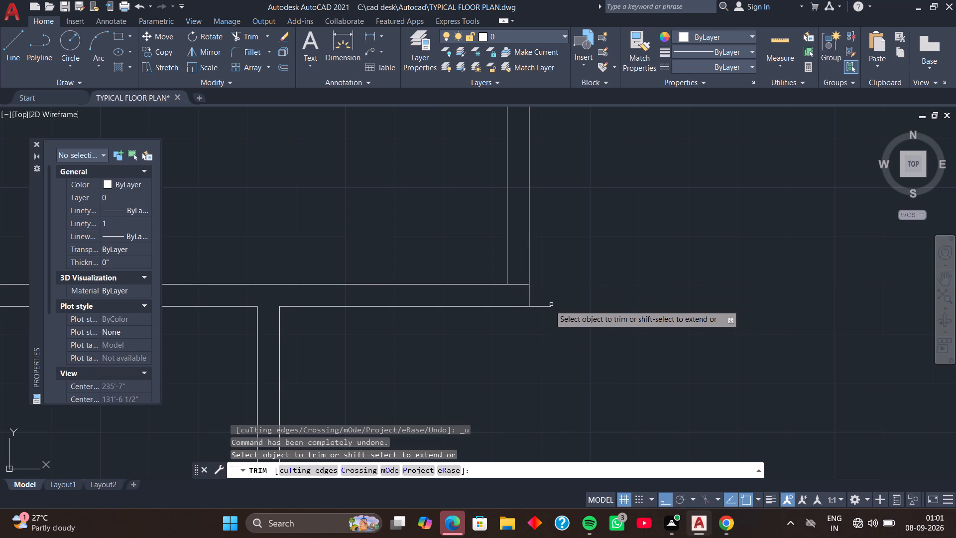
click(546, 305)
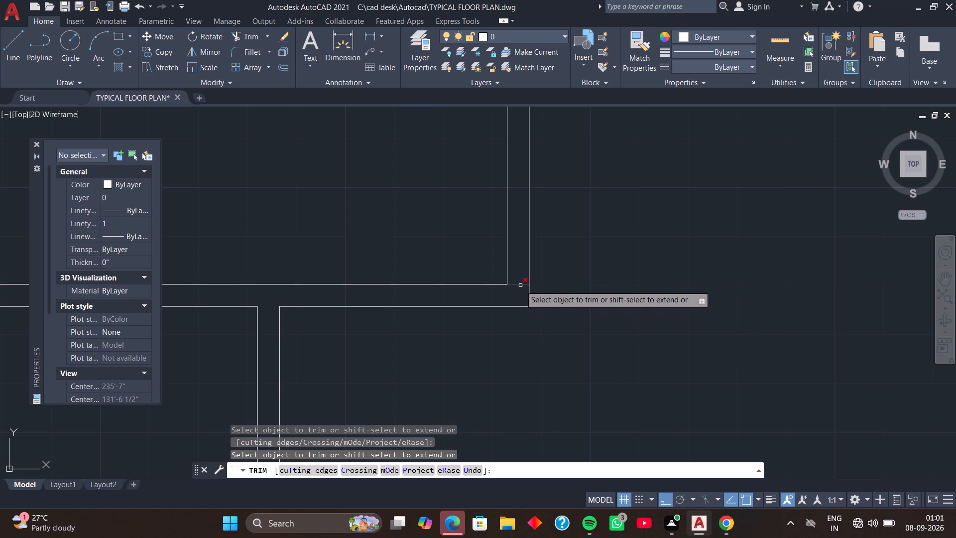
click(520, 285)
key(Escape)
Trim the line segments between the wall faces where the lower room's upper partition meets its inner-side end wall in the left unit.
scroll(524, 284, down, 3)
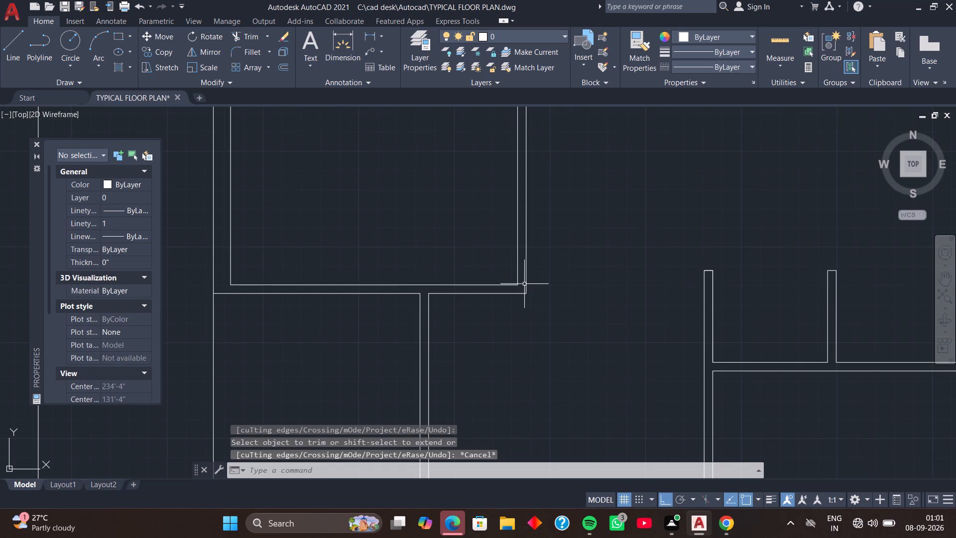
middle_drag(535, 254, 561, 402)
scroll(551, 365, down, 1)
middle_drag(558, 308, 558, 331)
scroll(550, 297, up, 2)
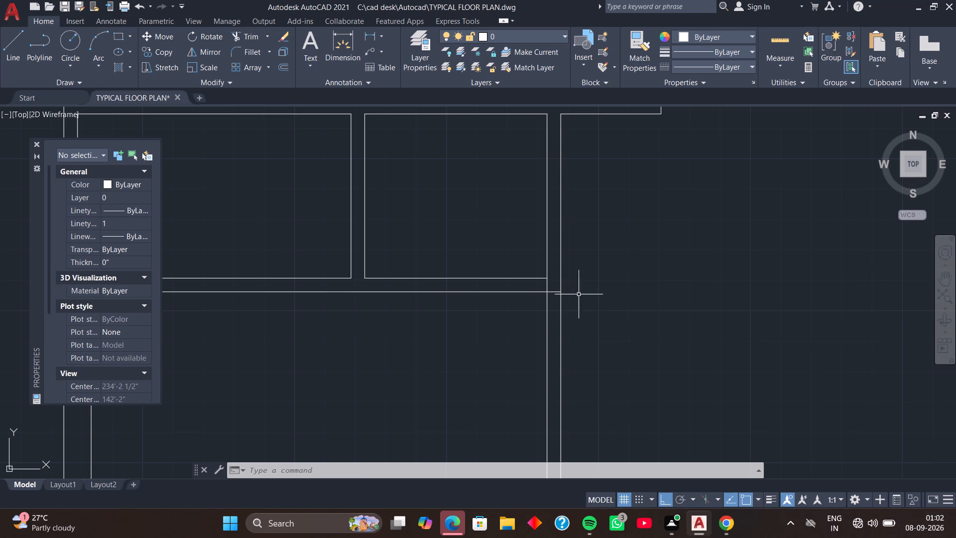
scroll(529, 328, up, 1)
middle_drag(529, 328, 526, 385)
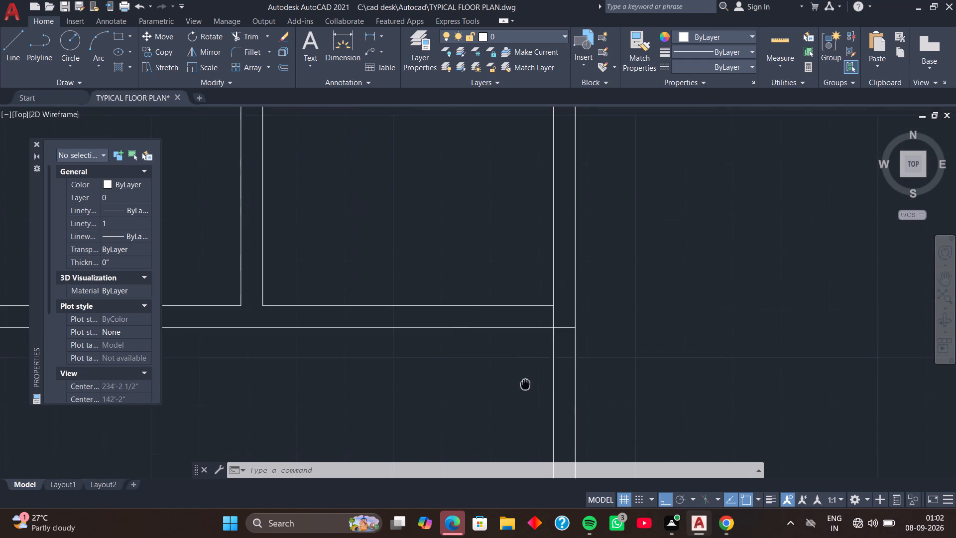
middle_drag(539, 347, 526, 390)
scroll(521, 363, up, 1)
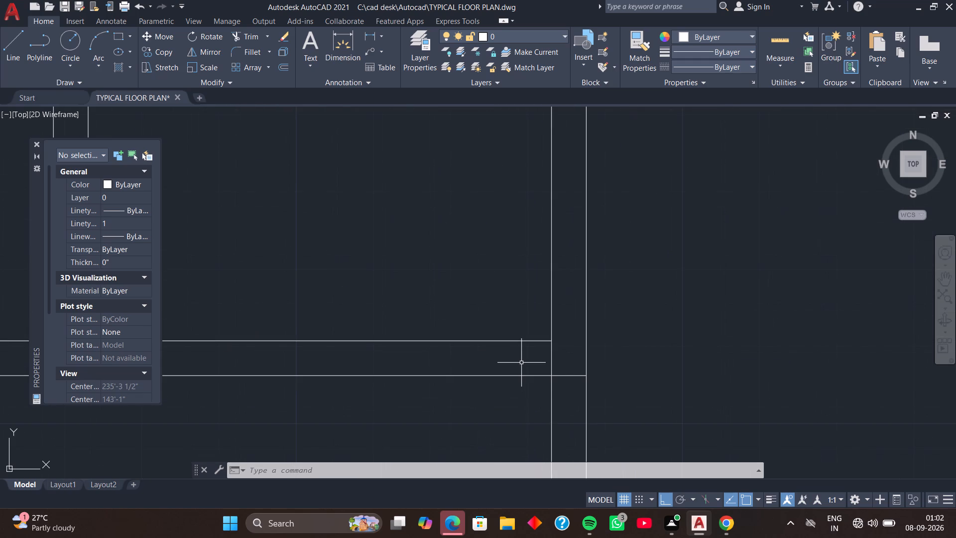
key(t)
key(r)
key(space)
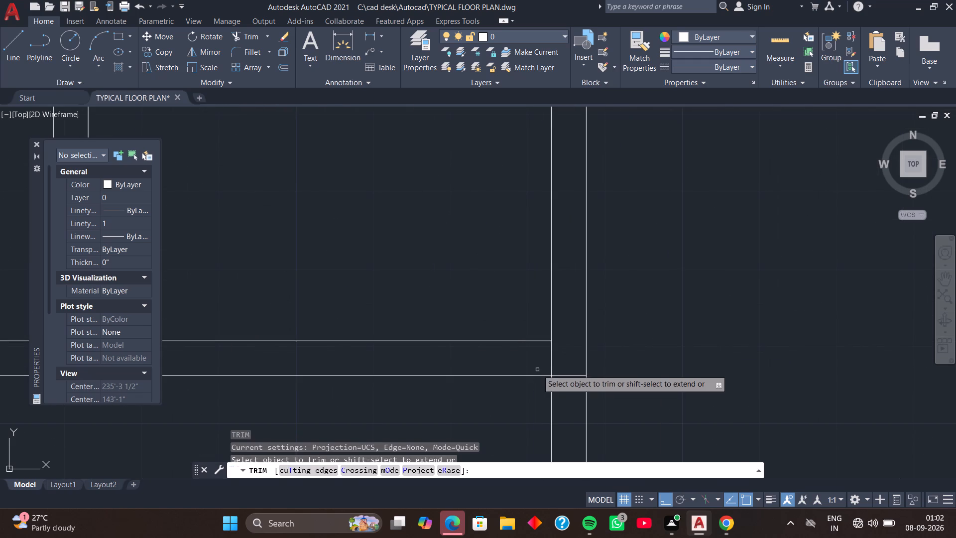
click(549, 360)
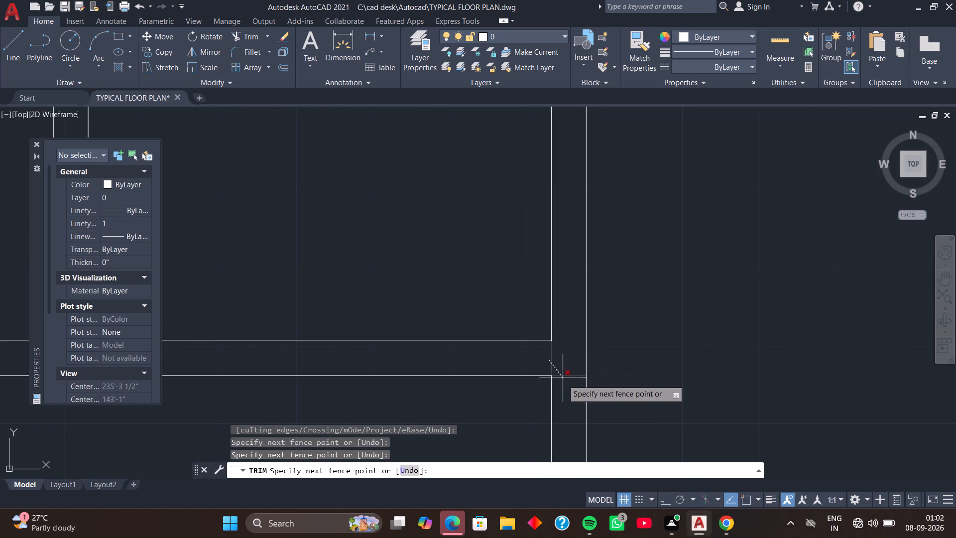
click(563, 380)
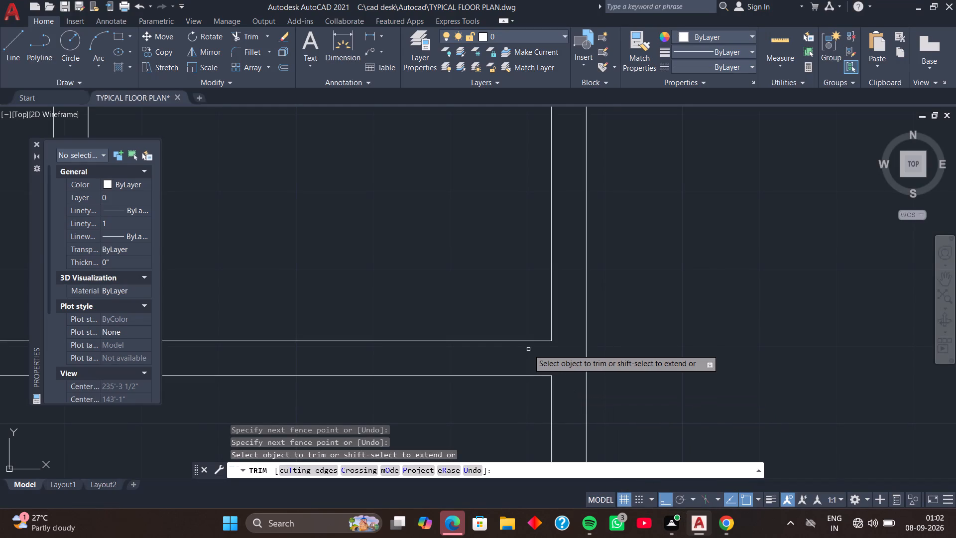
key(space)
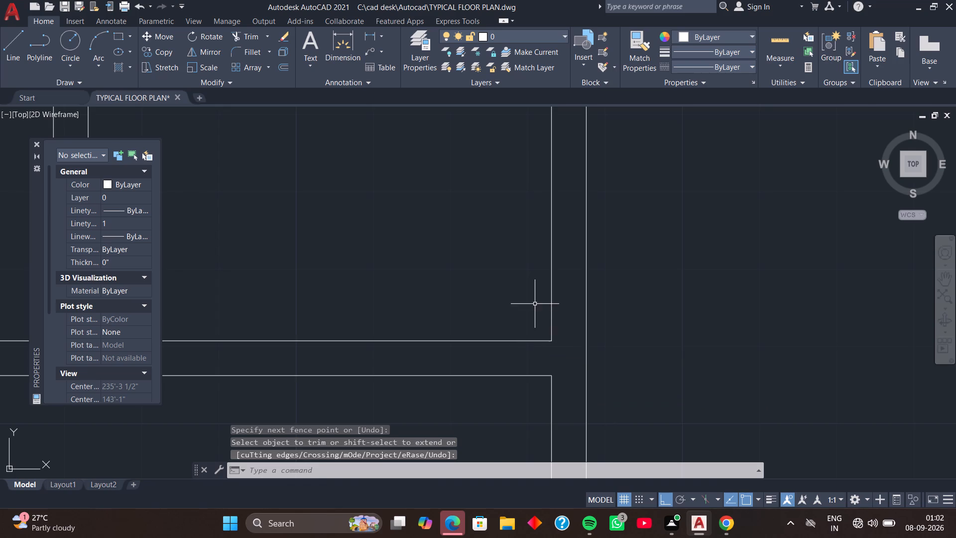
Inspect the wall junctions across both units, including the left unit's lower corner beside the central passage.
scroll(535, 303, down, 3)
middle_drag(494, 274, 446, 312)
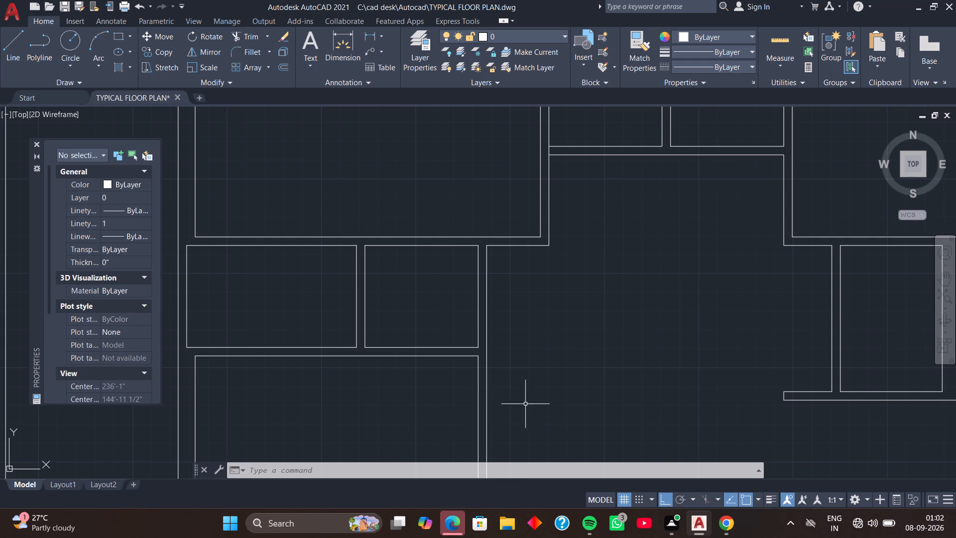
scroll(529, 387, down, 1)
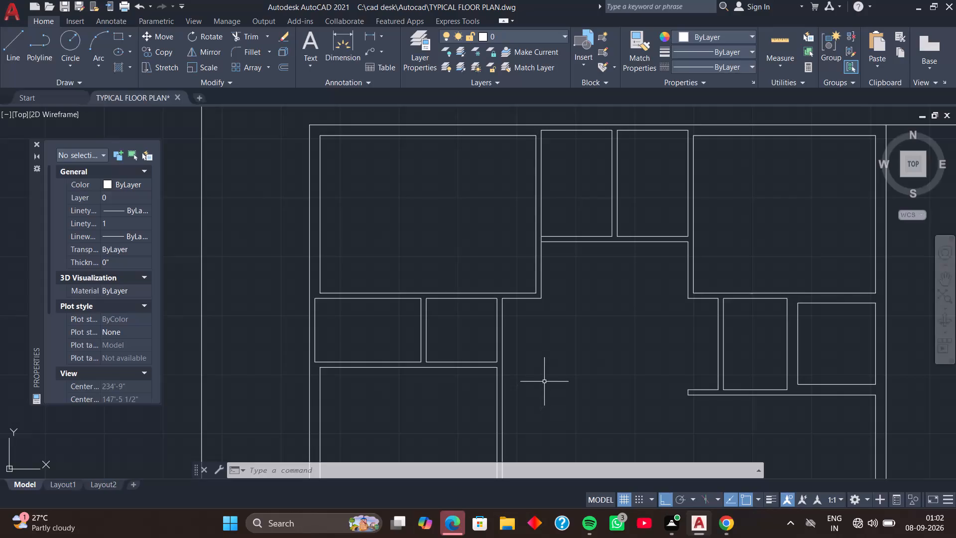
scroll(534, 371, down, 1)
middle_drag(557, 368, 556, 271)
middle_drag(538, 360, 537, 339)
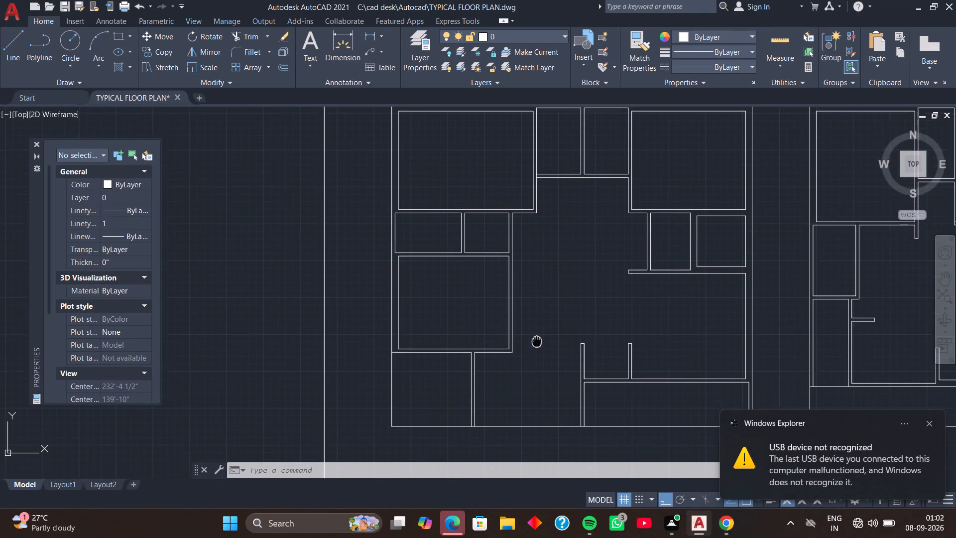
middle_drag(537, 339, 540, 327)
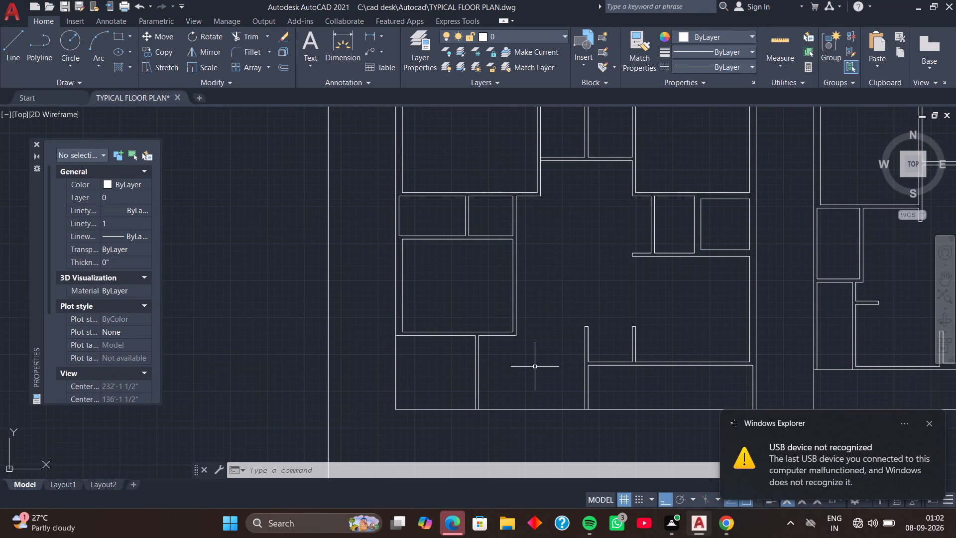
middle_drag(526, 370, 492, 367)
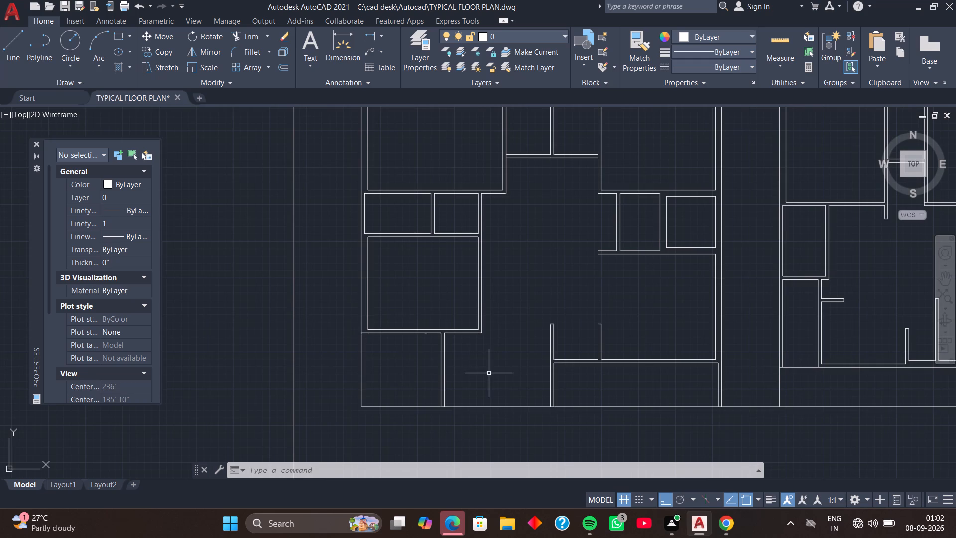
middle_drag(488, 373, 434, 383)
scroll(433, 373, down, 1)
middle_drag(439, 355, 426, 361)
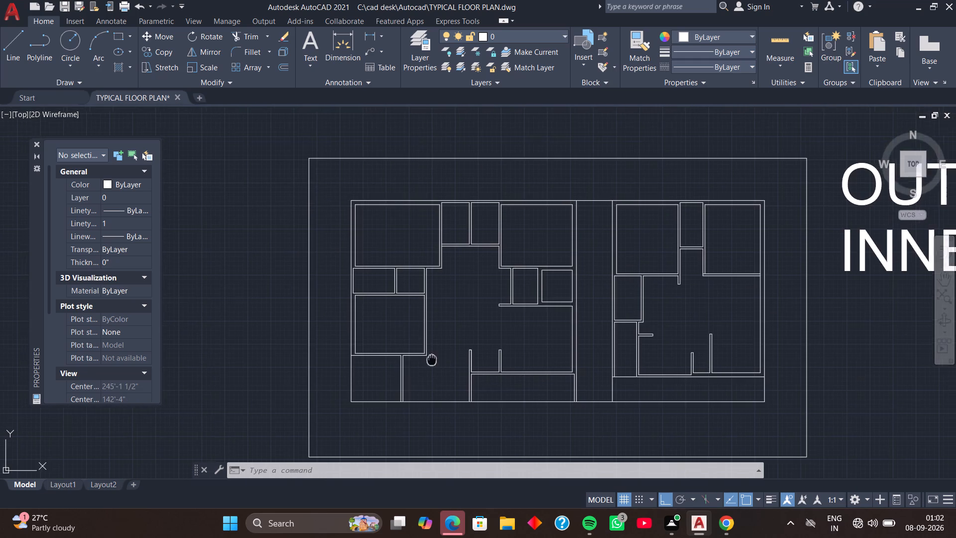
middle_drag(426, 361, 397, 372)
middle_drag(451, 353, 412, 359)
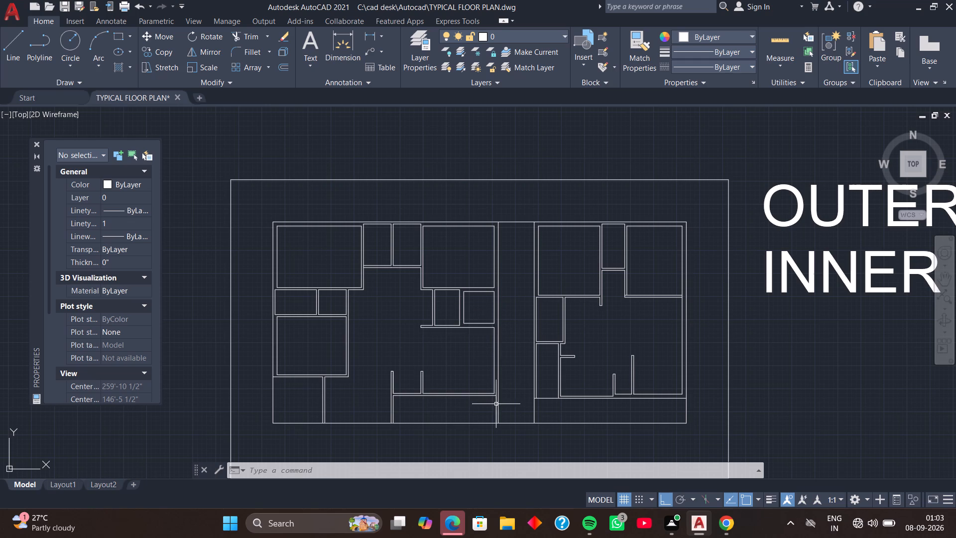
scroll(493, 403, up, 1)
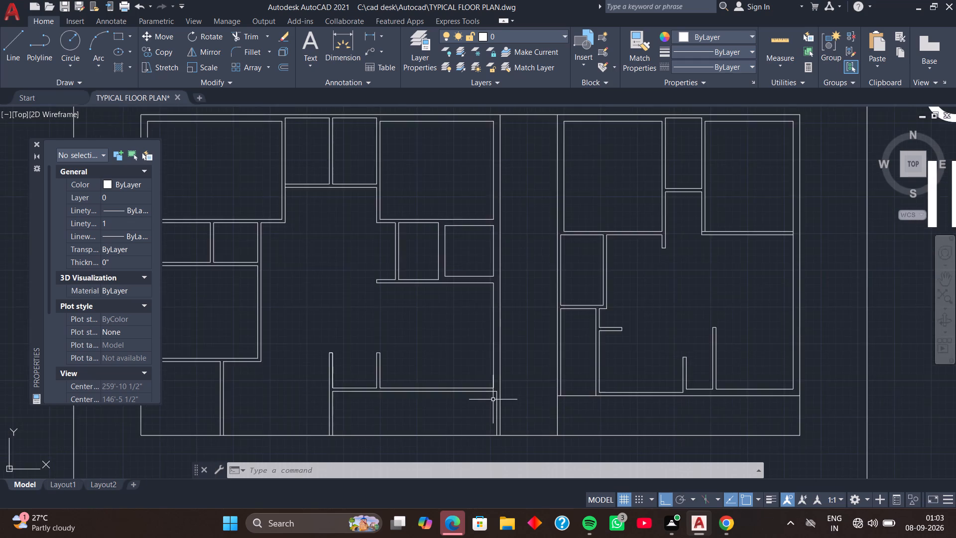
scroll(493, 397, up, 2)
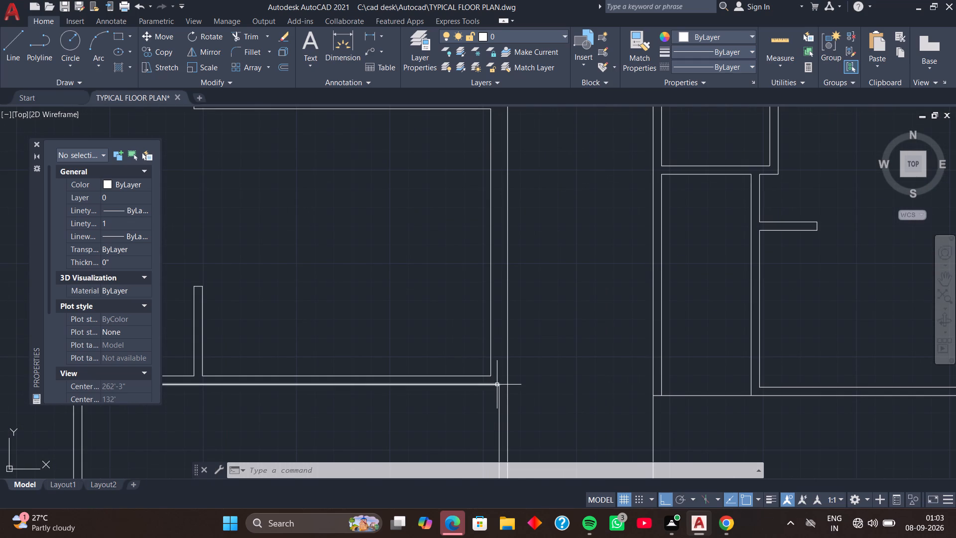
scroll(499, 379, down, 2)
middle_drag(502, 390, 536, 376)
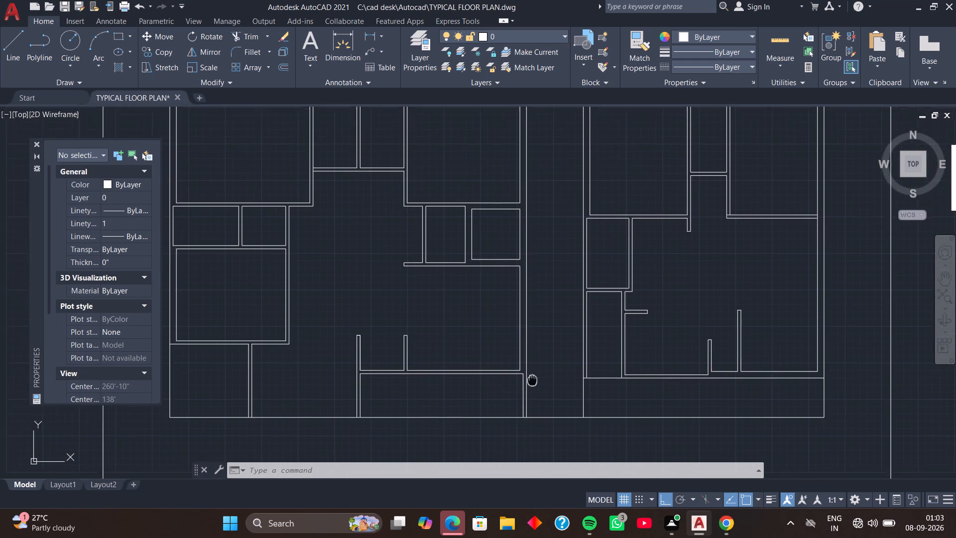
middle_drag(536, 376, 537, 372)
scroll(537, 365, down, 2)
middle_drag(511, 355, 532, 358)
Trim the short vertical segment between the partition faces where the two narrow top rooms' lower wall meets the upper-left room's wall.
scroll(503, 318, up, 3)
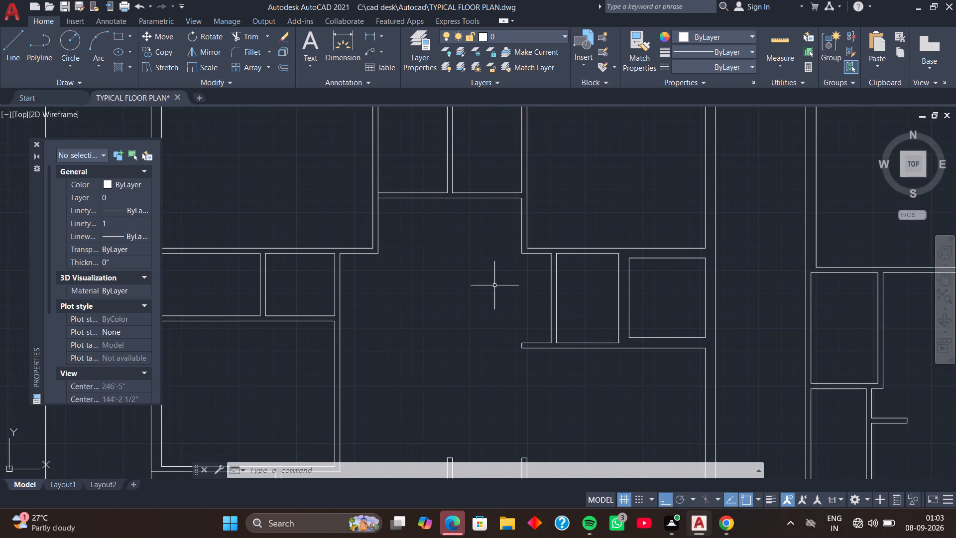
middle_drag(499, 297, 511, 378)
middle_drag(445, 308, 485, 364)
scroll(464, 349, up, 1)
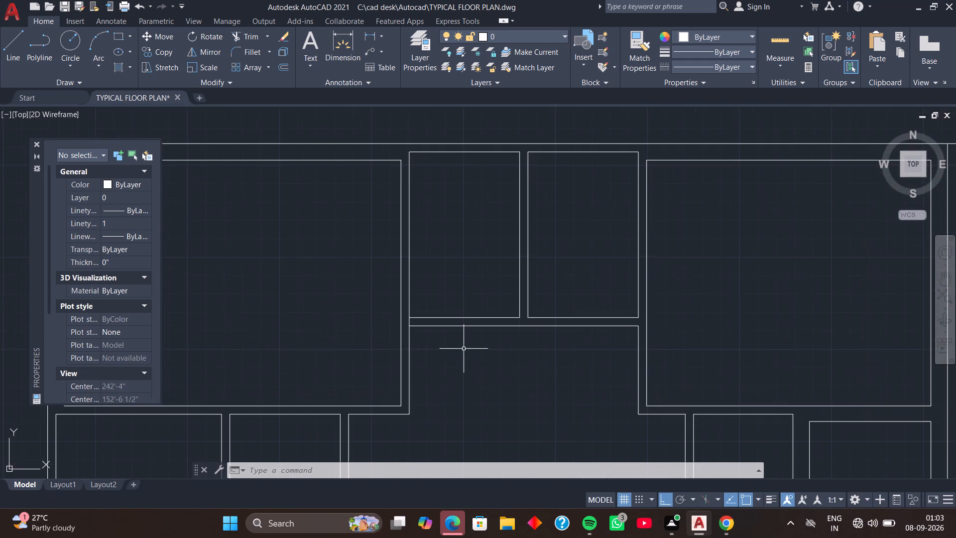
middle_drag(463, 350, 482, 362)
text(TR)
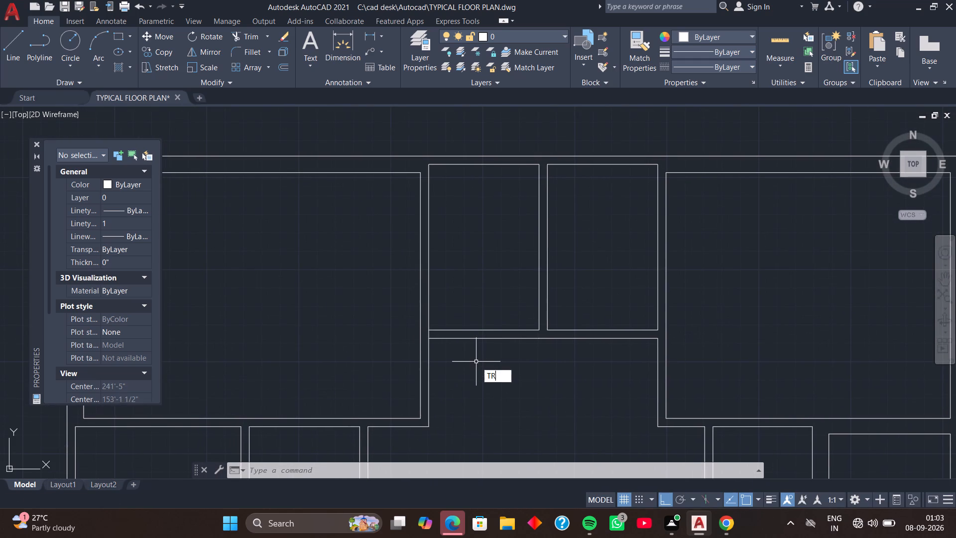
key(space)
scroll(442, 344, up, 2)
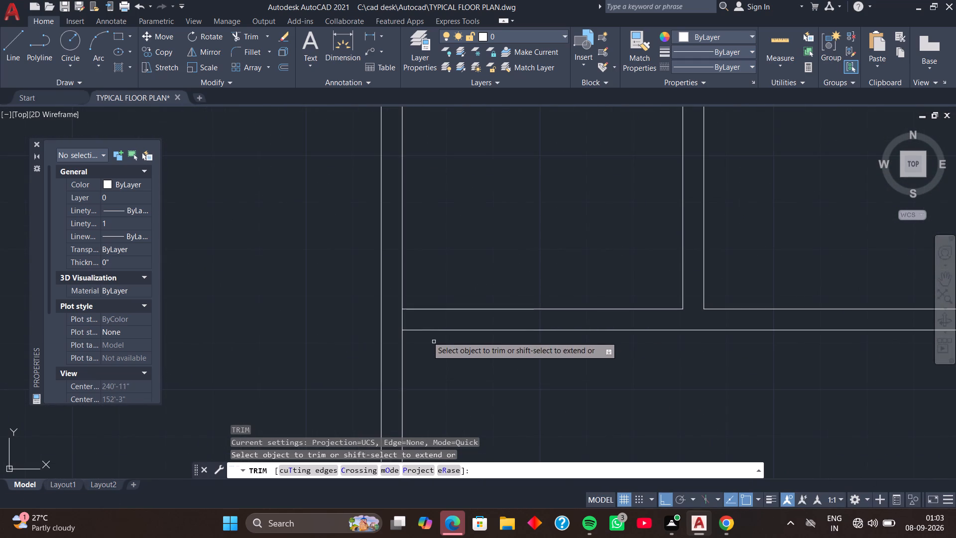
click(403, 318)
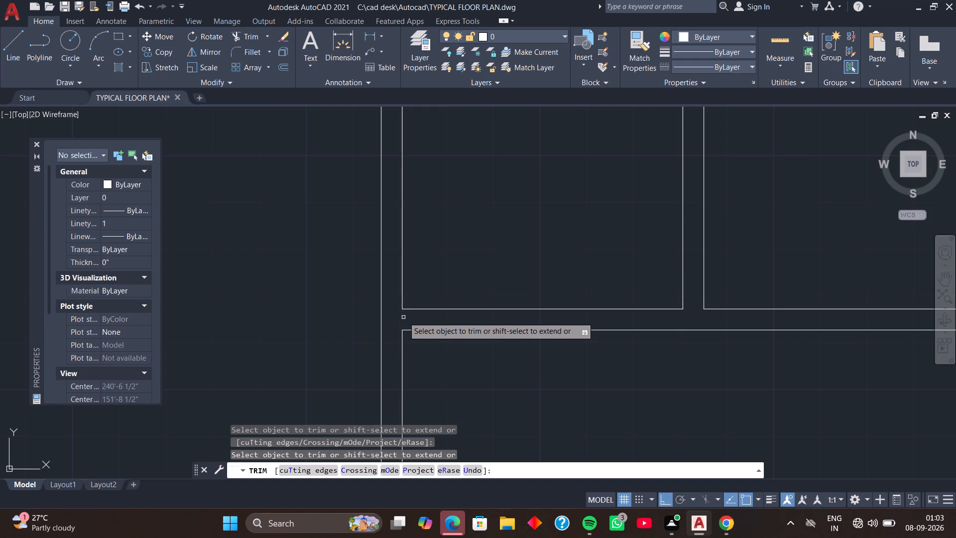
key(space)
Review the left unit's lower rooms and the overall plan of both units for remaining wall junctions to clean up.
scroll(409, 305, down, 3)
middle_drag(453, 372, 505, 315)
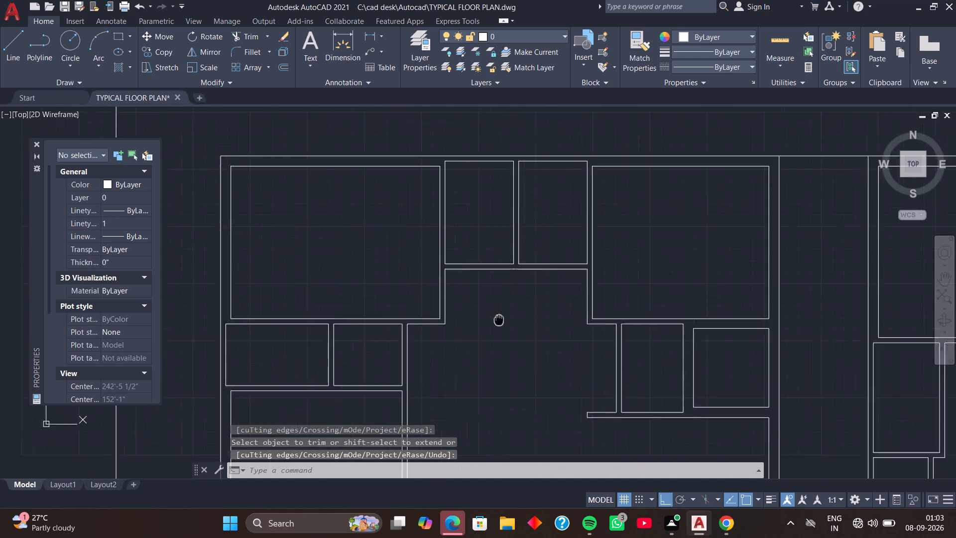
middle_drag(505, 315, 520, 304)
middle_drag(486, 361, 560, 290)
middle_drag(504, 381, 562, 283)
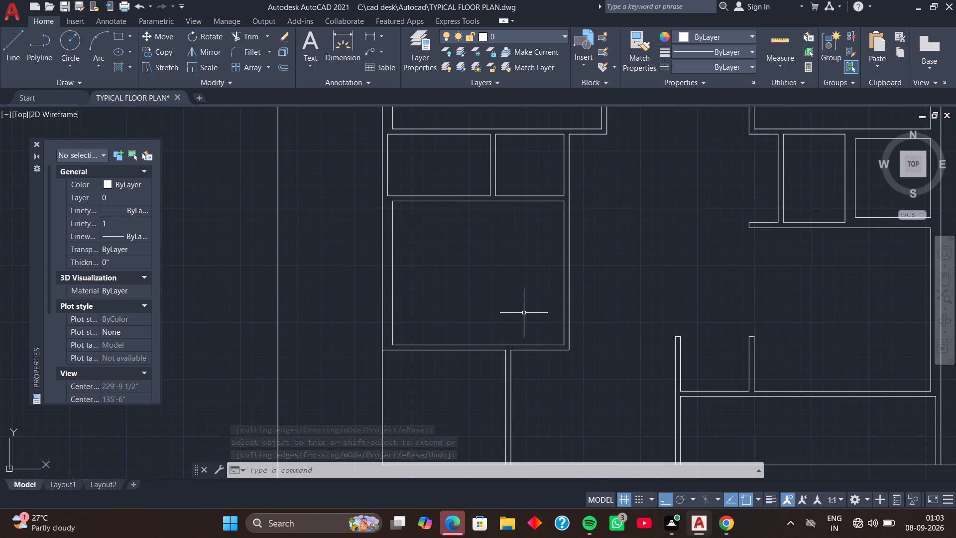
middle_drag(594, 394, 519, 284)
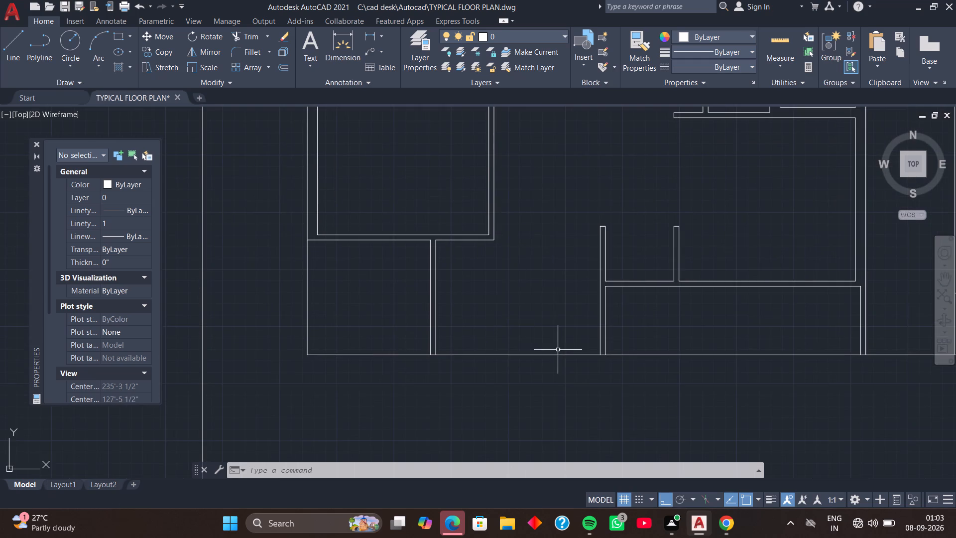
middle_drag(549, 350, 503, 341)
scroll(463, 320, down, 1)
middle_drag(454, 300, 443, 392)
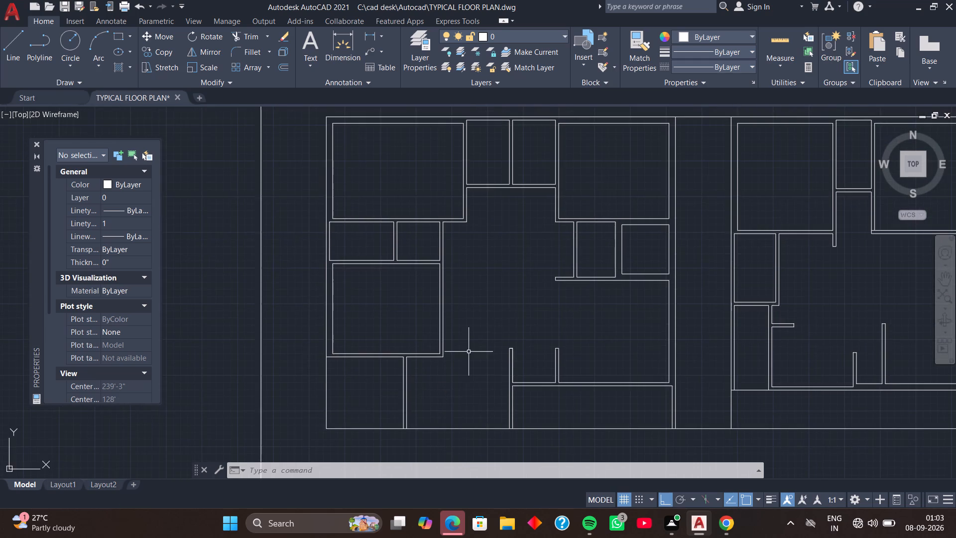
middle_drag(494, 329, 406, 369)
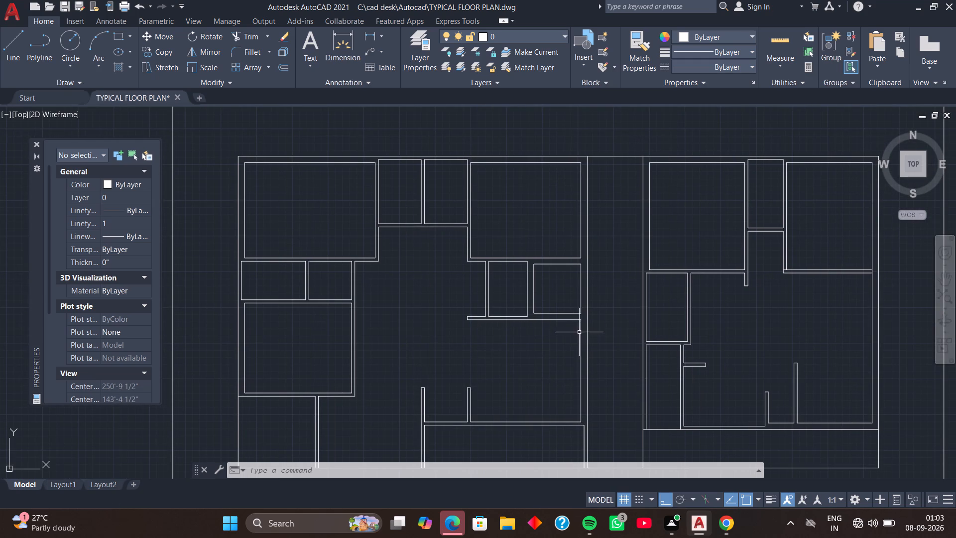
middle_drag(662, 399, 601, 335)
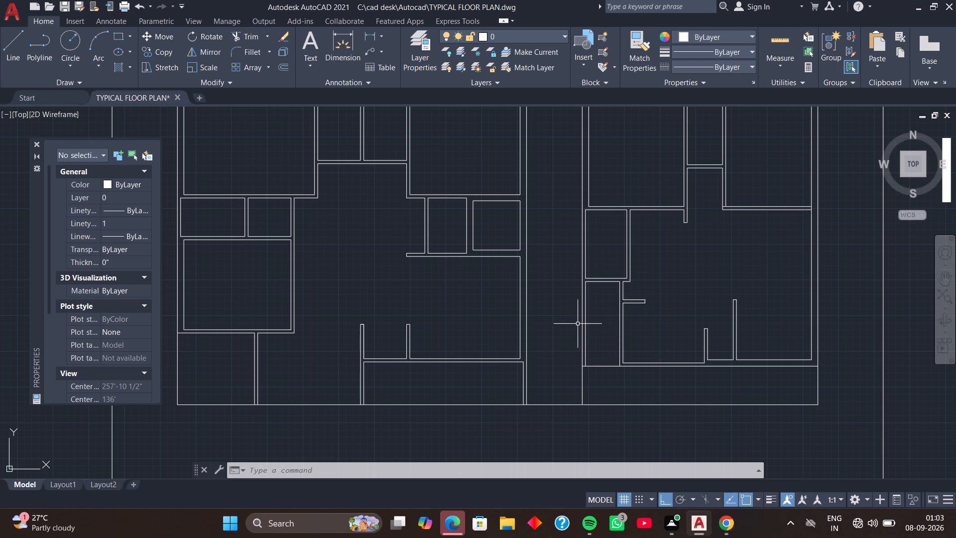
scroll(581, 320, down, 1)
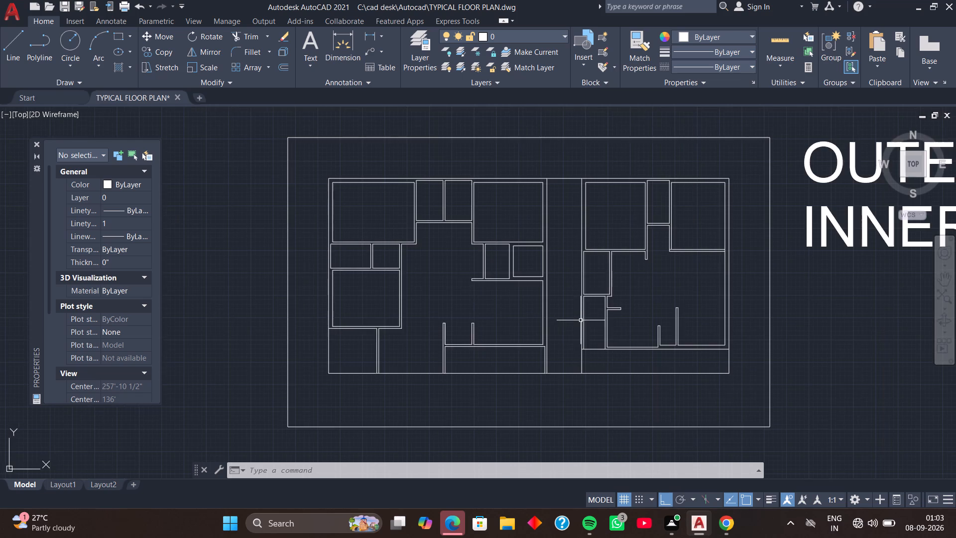
middle_drag(577, 320, 627, 311)
middle_drag(596, 321, 627, 322)
middle_drag(560, 290, 601, 290)
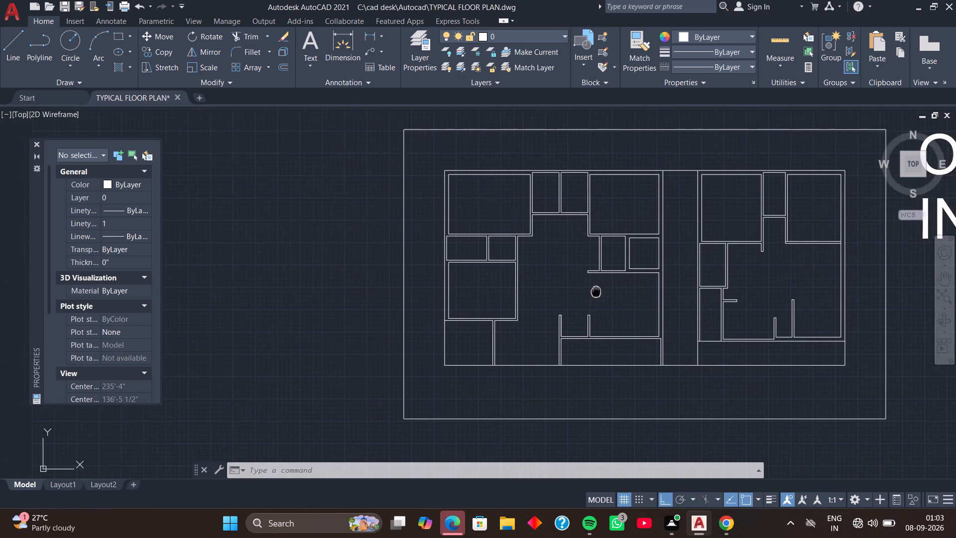
middle_drag(601, 290, 603, 290)
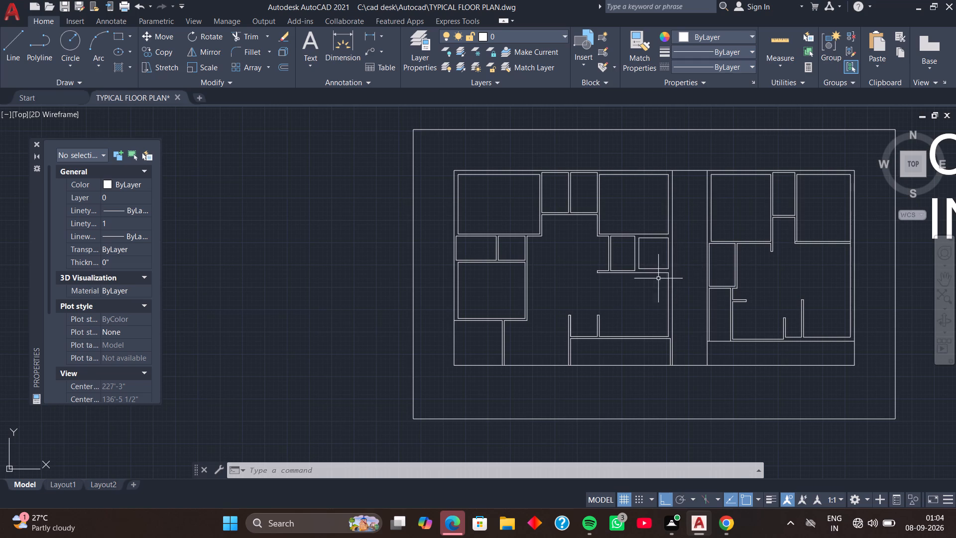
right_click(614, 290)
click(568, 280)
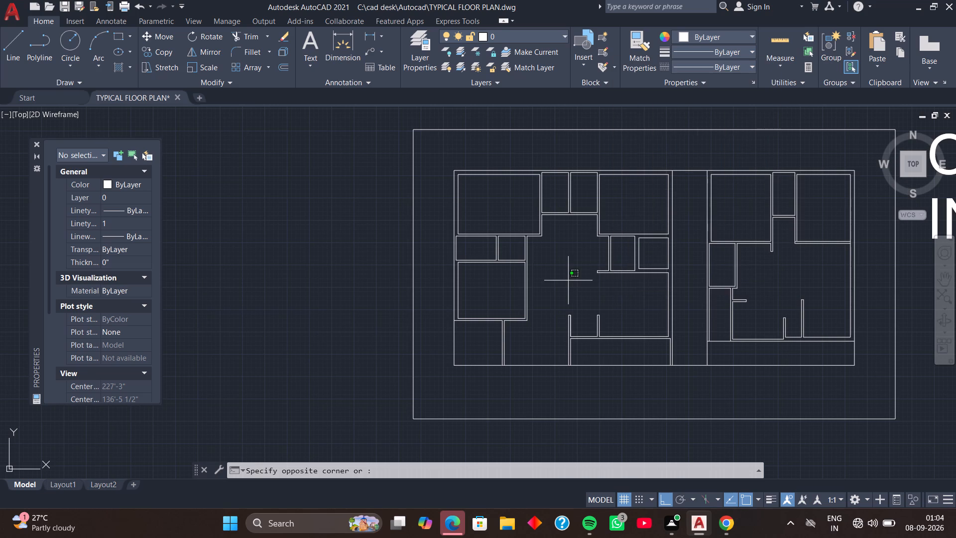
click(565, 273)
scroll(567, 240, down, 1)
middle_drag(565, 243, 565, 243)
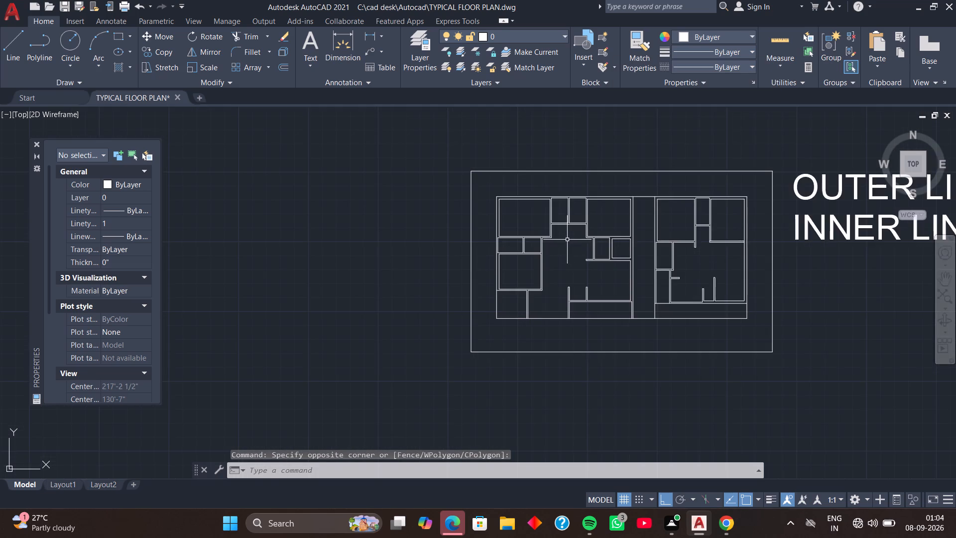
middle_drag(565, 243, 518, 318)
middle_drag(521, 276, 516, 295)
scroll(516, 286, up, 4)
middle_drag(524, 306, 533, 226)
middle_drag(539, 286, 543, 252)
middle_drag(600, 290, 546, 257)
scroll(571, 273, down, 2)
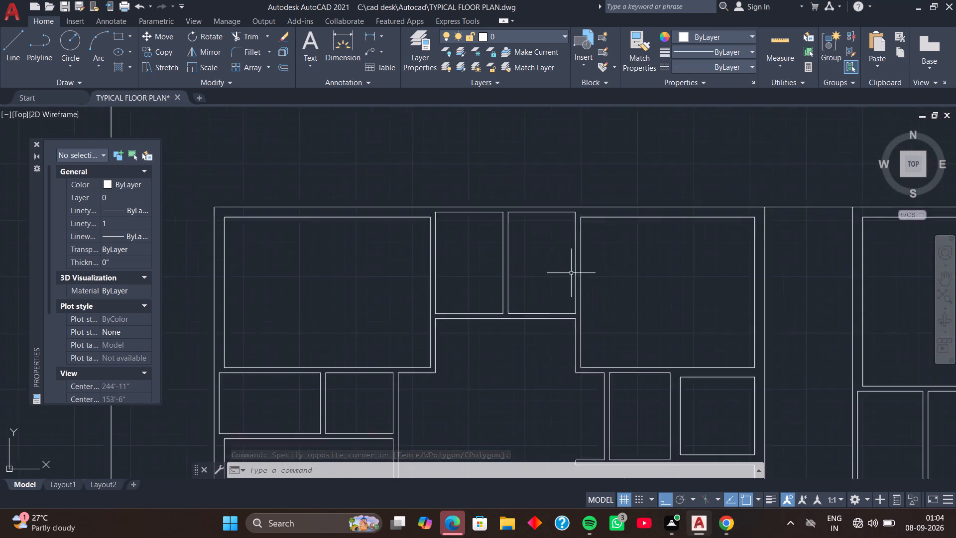
Inspect the right unit's wall junctions from its top rooms down to the lower strip, and compare both units within the plot.
middle_drag(616, 306, 523, 250)
middle_drag(690, 309, 618, 295)
middle_drag(730, 302, 663, 320)
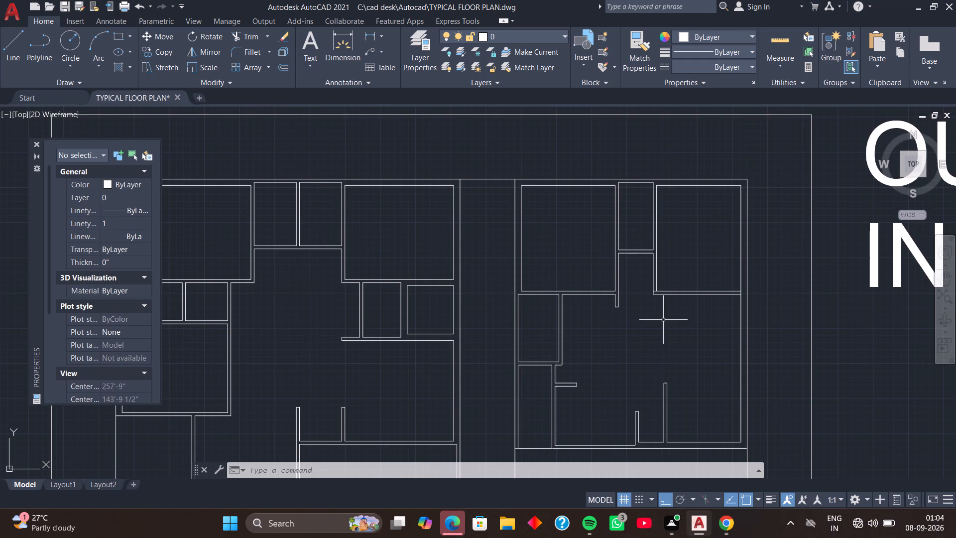
middle_drag(698, 350, 675, 273)
middle_drag(690, 365, 694, 305)
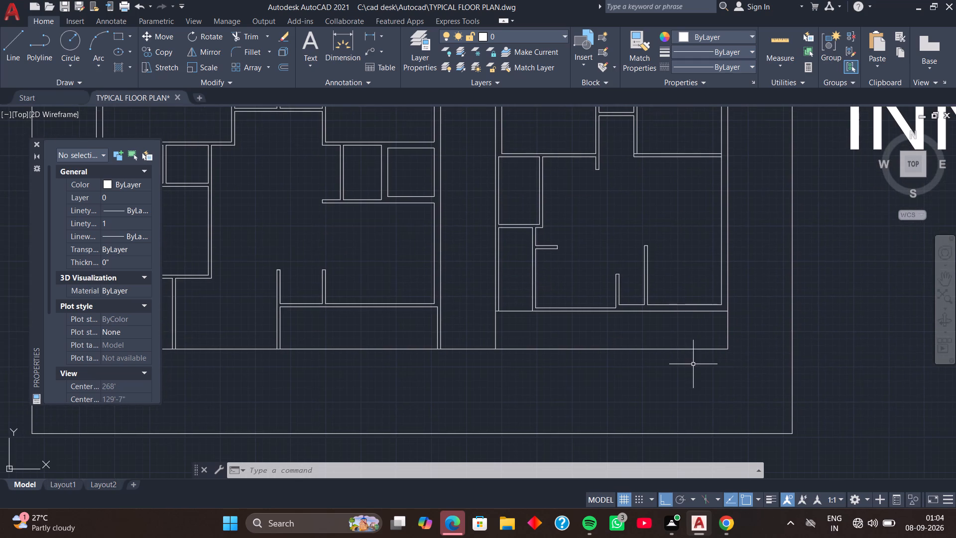
middle_drag(682, 360, 761, 387)
scroll(664, 320, down, 1)
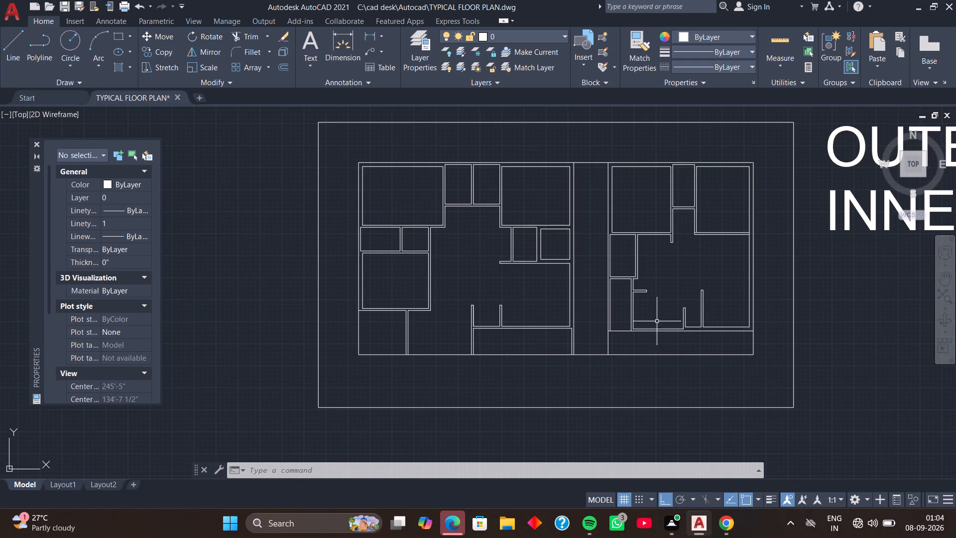
middle_drag(663, 330, 682, 383)
middle_drag(585, 354, 644, 351)
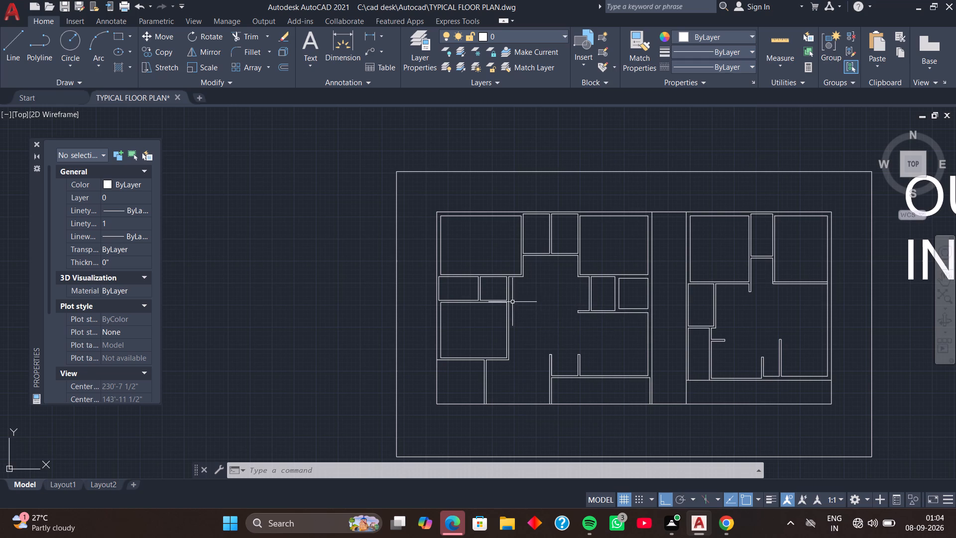
Examine the left unit's outer-side rooms and lower-corner partition, and review the complete two-unit layout.
middle_drag(548, 297, 597, 286)
middle_drag(554, 318, 612, 271)
scroll(565, 282, up, 2)
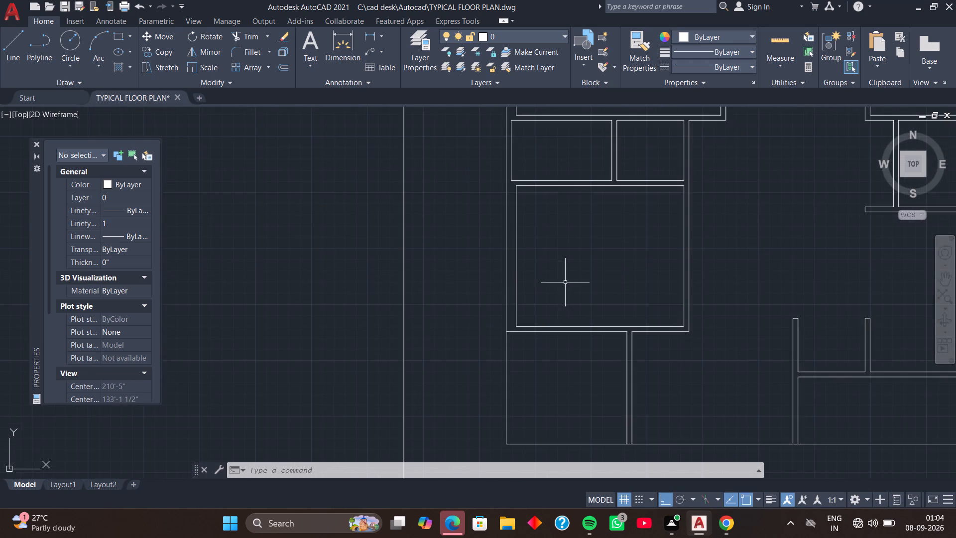
middle_drag(562, 298, 582, 259)
scroll(719, 325, down, 2)
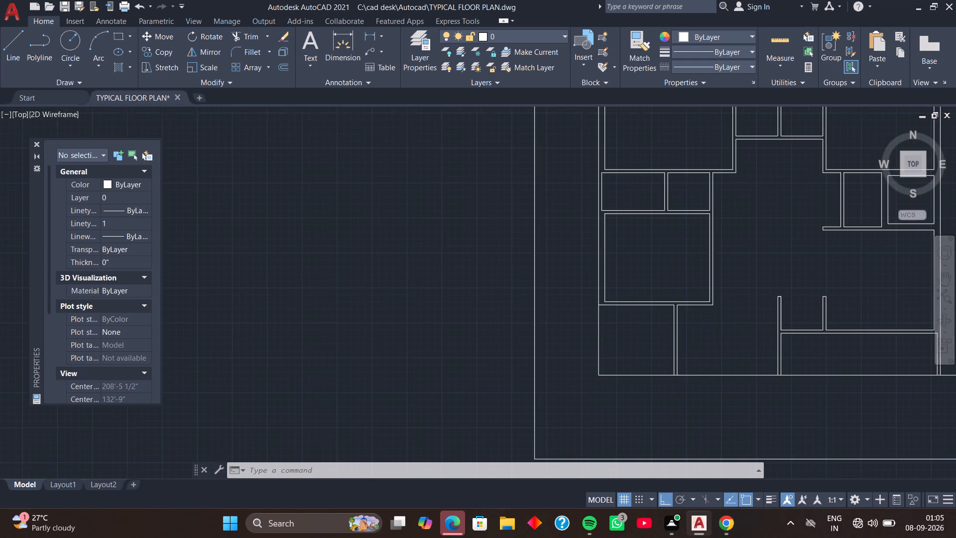
middle_drag(727, 296, 609, 322)
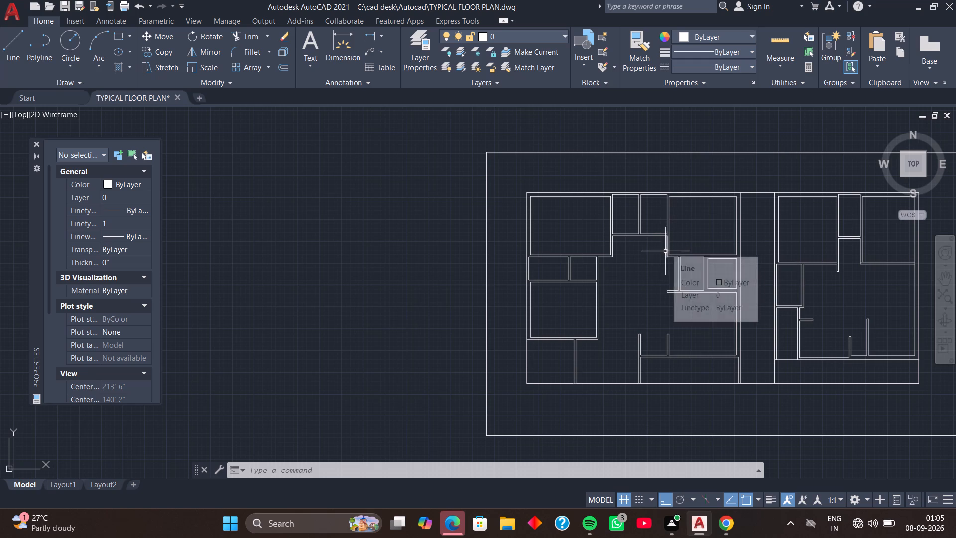
middle_drag(649, 238, 635, 267)
middle_drag(634, 267, 584, 246)
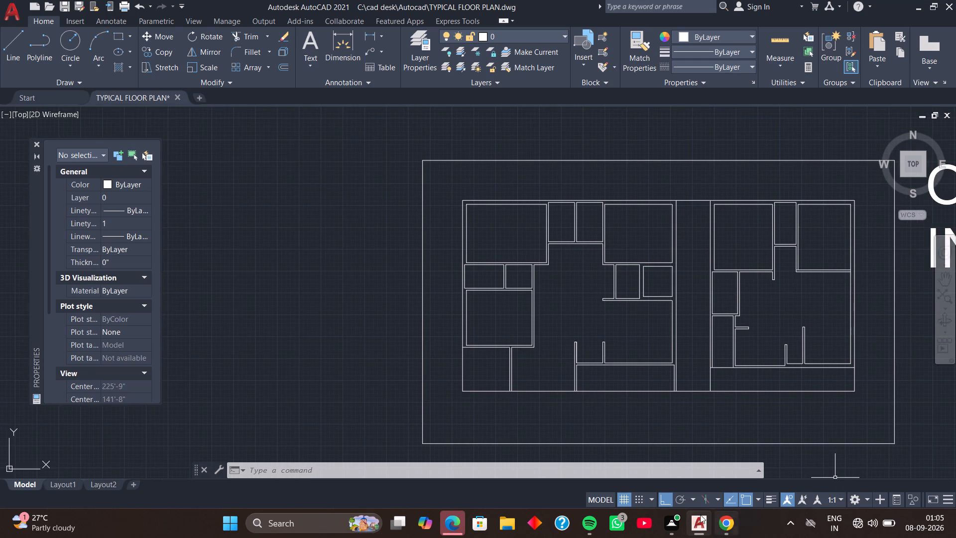
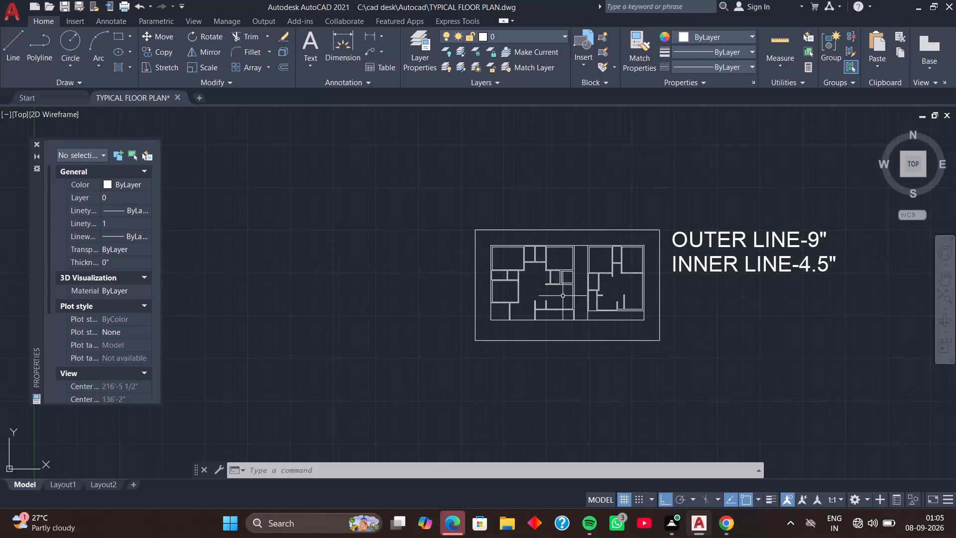
Inspect the wall layout of both apartment units in the typical floor plan, up close and as a whole.
scroll(563, 296, up, 4)
middle_drag(545, 263, 571, 283)
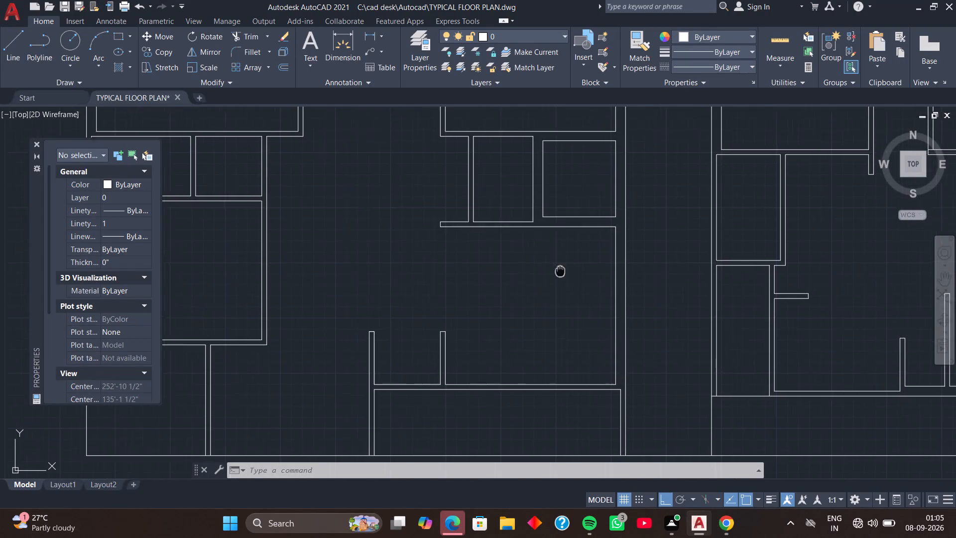
middle_drag(571, 283, 605, 324)
scroll(579, 281, up, 2)
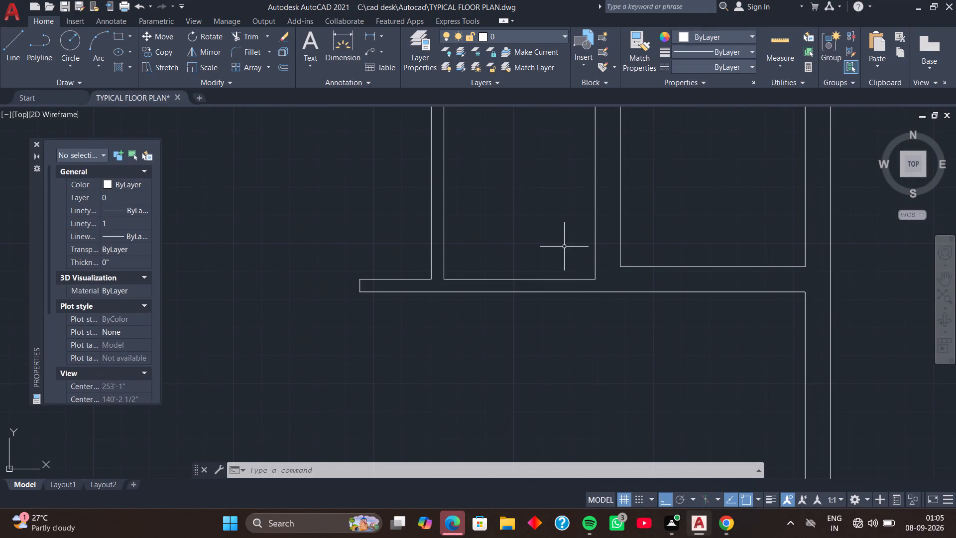
scroll(559, 253, down, 1)
middle_drag(559, 253, 649, 347)
middle_drag(530, 294, 608, 296)
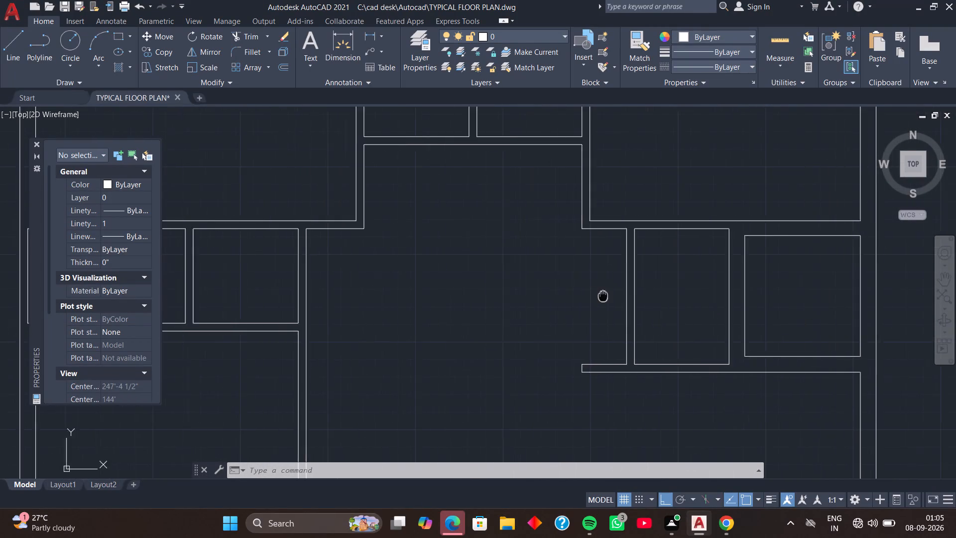
middle_drag(608, 296, 610, 296)
scroll(517, 265, down, 1)
middle_drag(515, 260, 518, 295)
scroll(517, 265, down, 2)
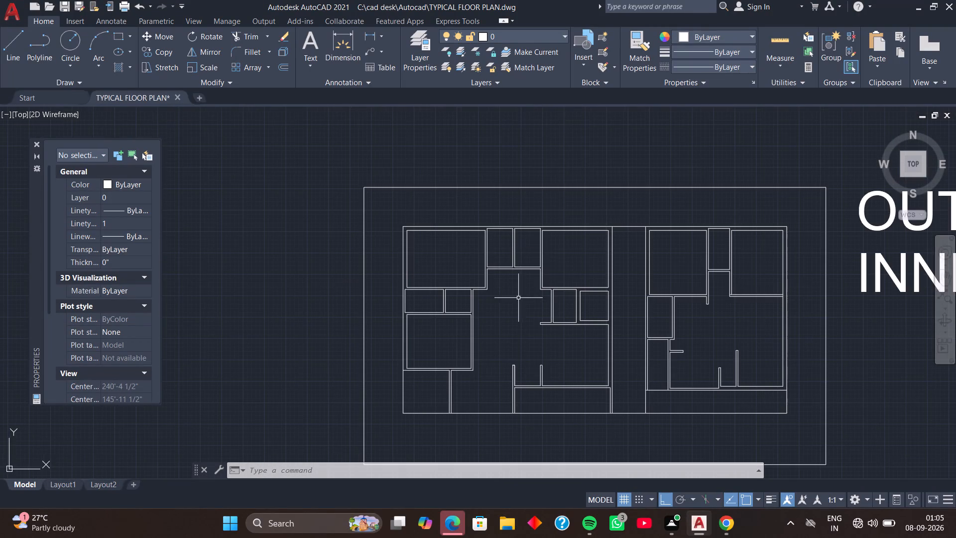
middle_drag(554, 275, 509, 270)
scroll(509, 270, down, 1)
middle_drag(597, 317, 542, 291)
middle_drag(579, 310, 575, 310)
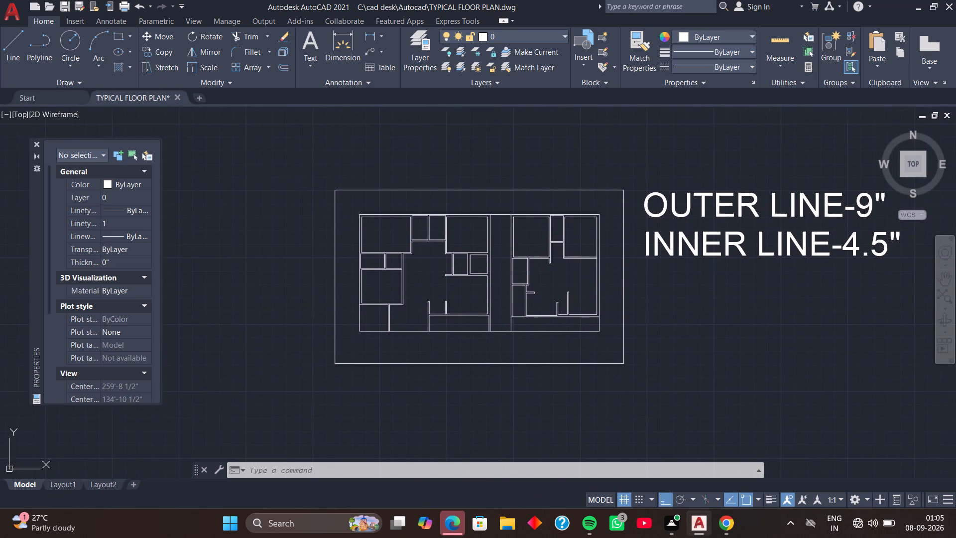
middle_drag(575, 310, 546, 254)
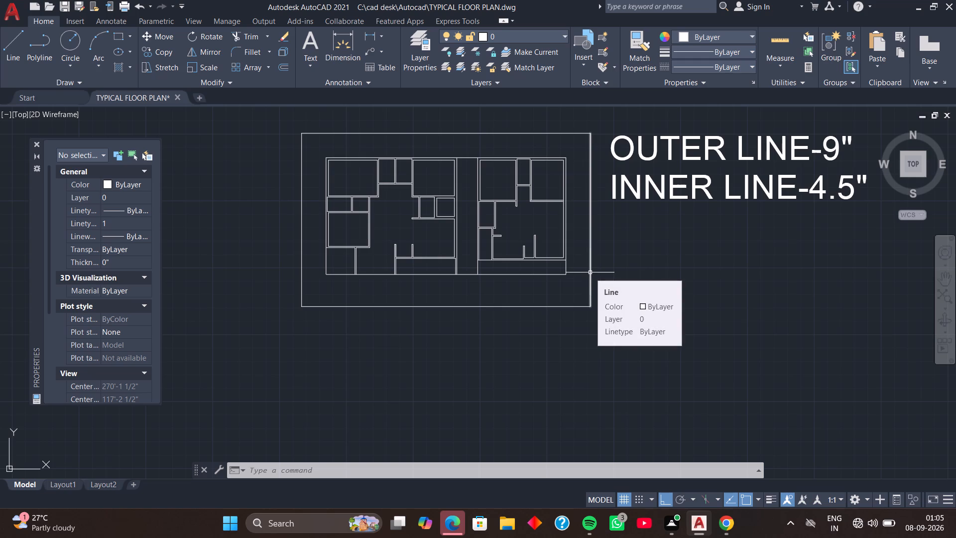
middle_drag(519, 280, 635, 327)
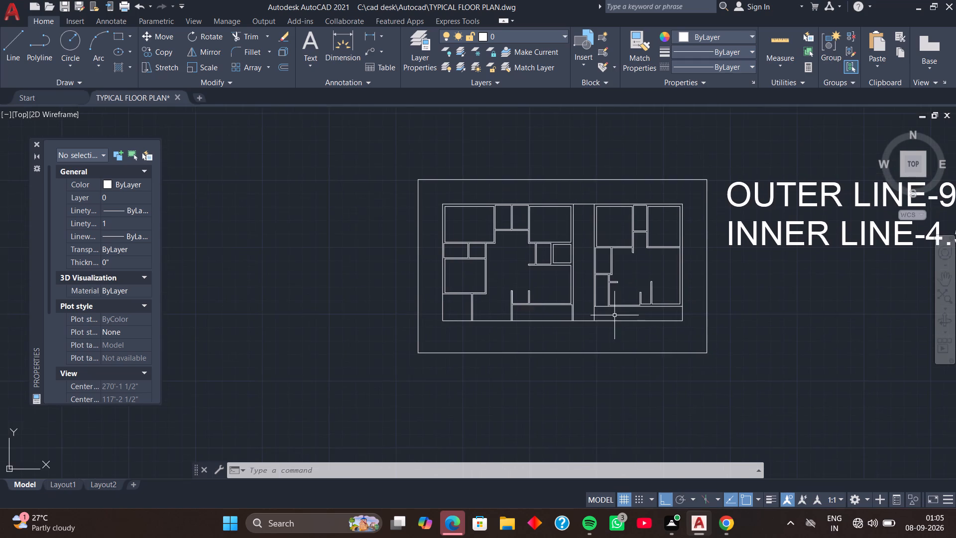
middle_drag(589, 287, 604, 313)
scroll(560, 285, up, 4)
scroll(560, 285, down, 1)
middle_drag(554, 277, 563, 277)
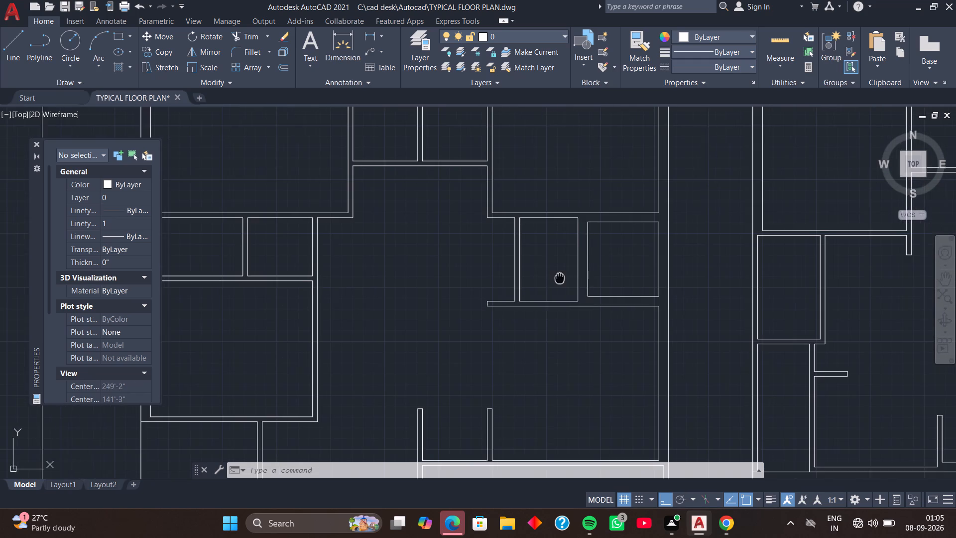
middle_drag(563, 277, 579, 283)
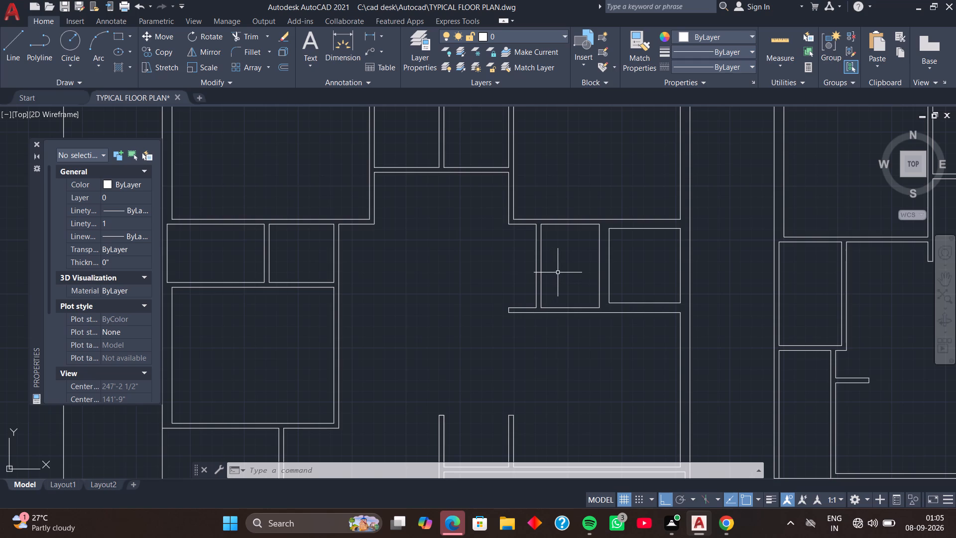
scroll(550, 269, down, 3)
middle_drag(505, 282, 564, 282)
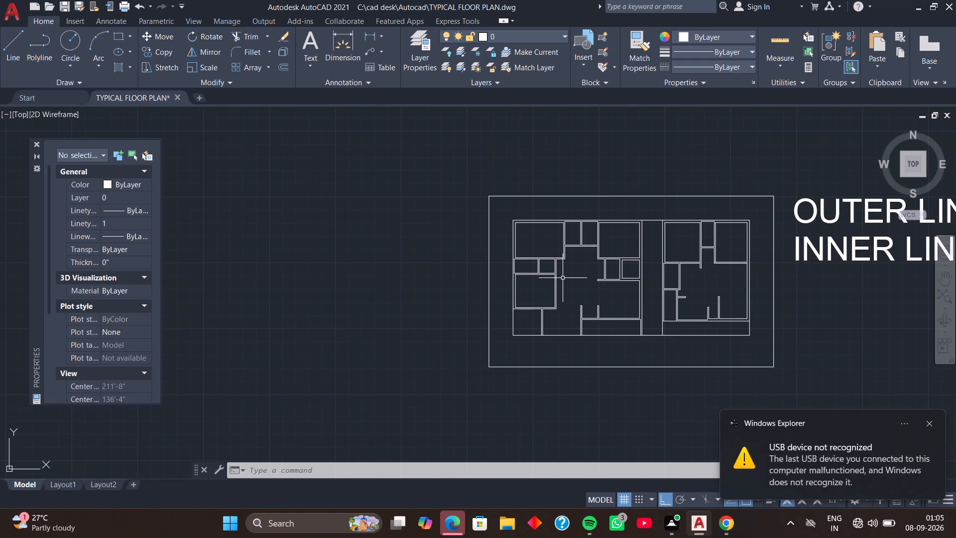
scroll(566, 278, down, 1)
middle_drag(567, 279, 629, 290)
scroll(615, 284, up, 2)
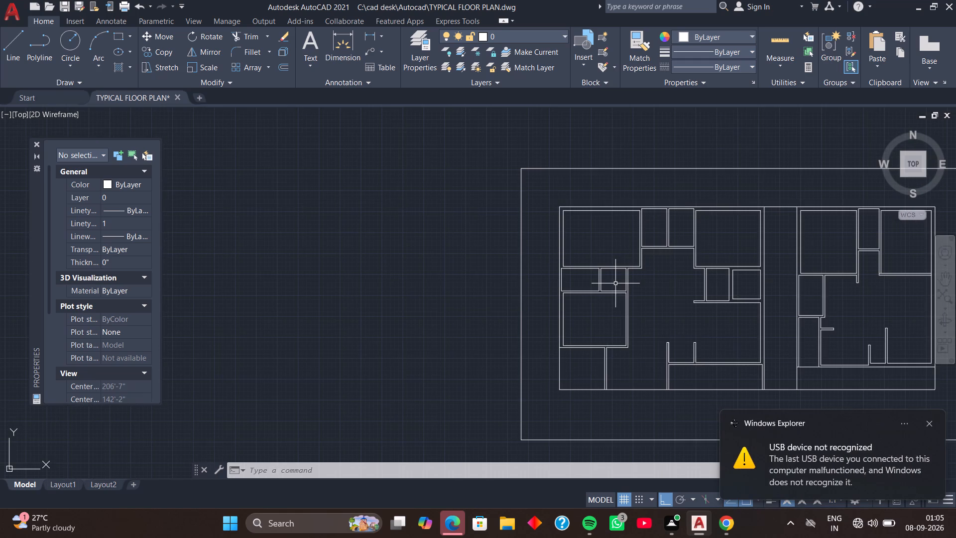
scroll(610, 288, up, 2)
scroll(581, 269, down, 1)
middle_drag(579, 270, 534, 276)
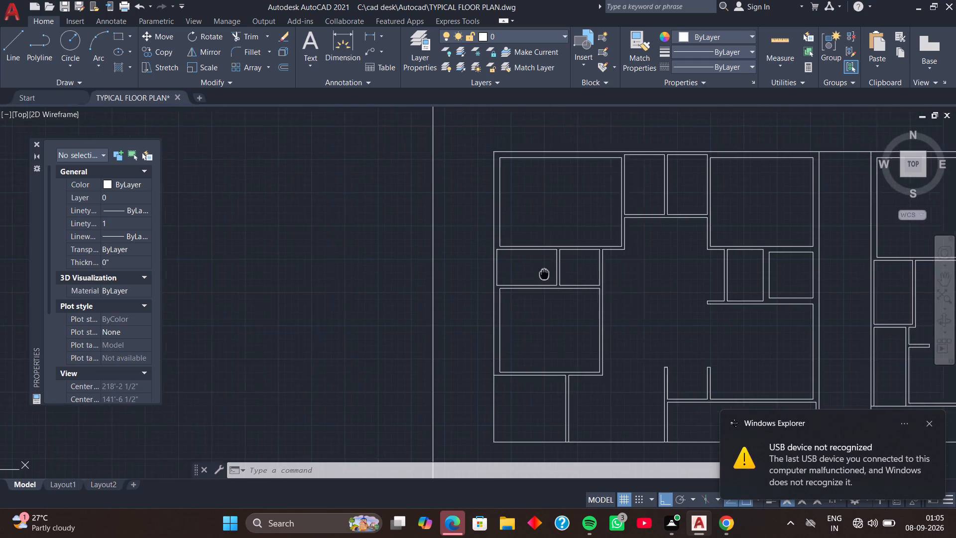
middle_drag(534, 276, 496, 281)
middle_drag(498, 304, 454, 299)
middle_drag(527, 340, 415, 304)
scroll(465, 324, down, 2)
middle_drag(471, 327, 426, 294)
middle_drag(545, 312, 540, 322)
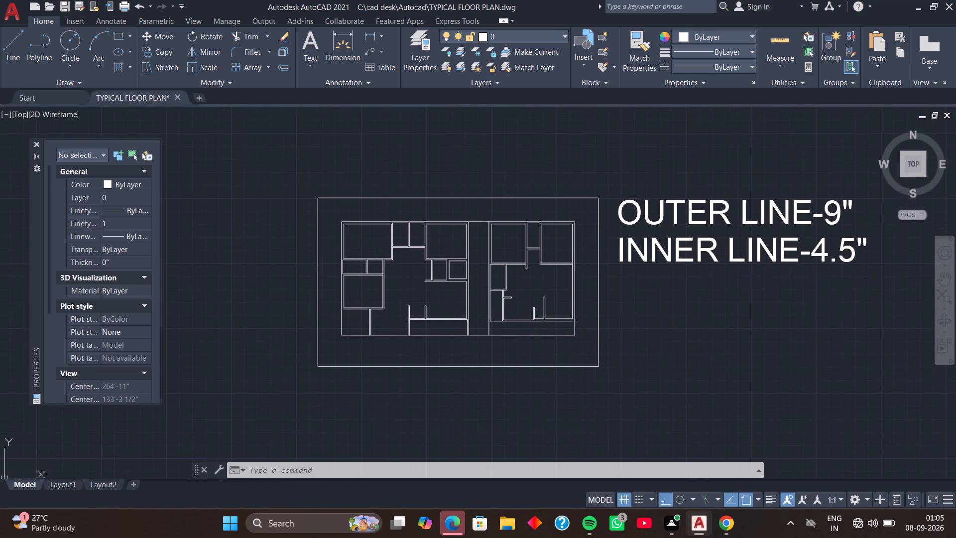
scroll(540, 322, up, 4)
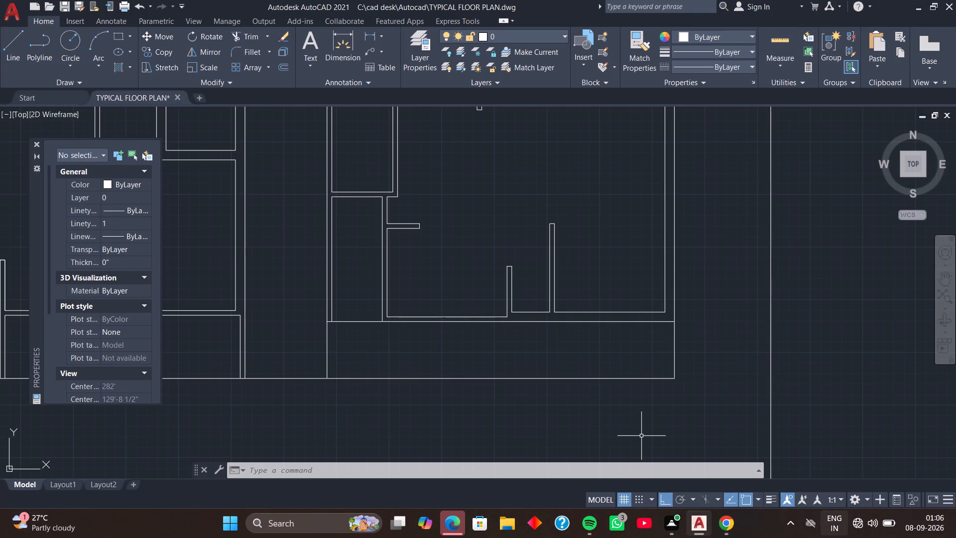
Close AutoCAD, saving the changes to TYPICAL FLOOR PLAN.dwg.
click(949, 3)
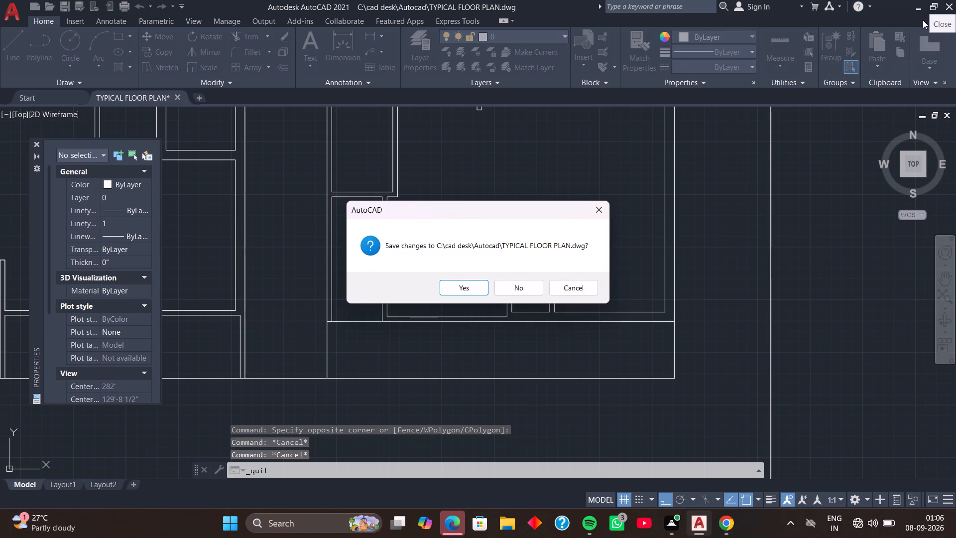
click(467, 284)
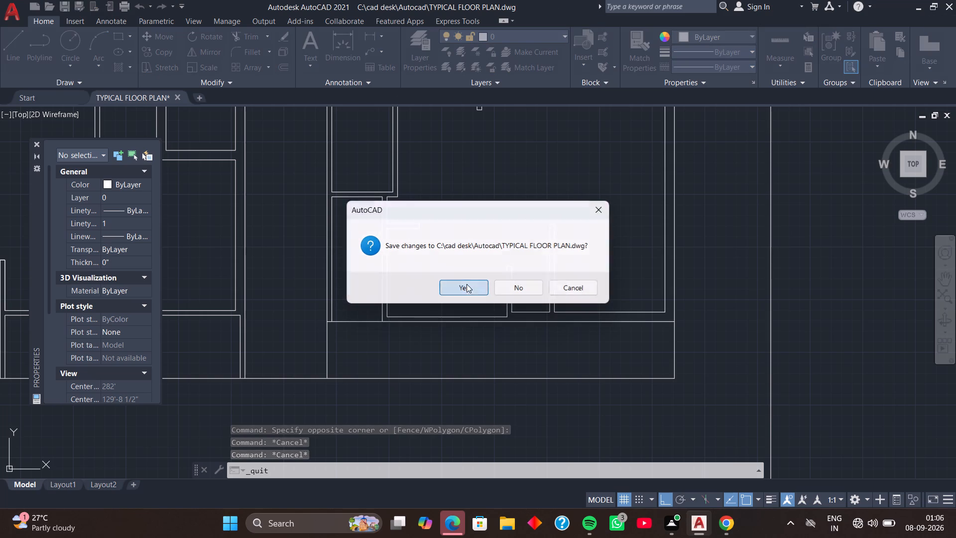
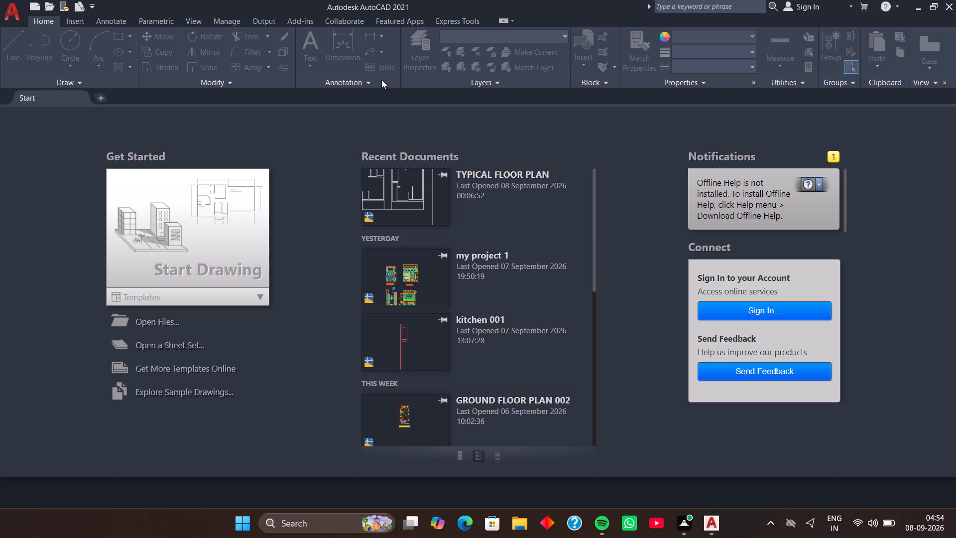
Reopen the recent drawing TYPICAL FLOOR PLAN.
click(476, 194)
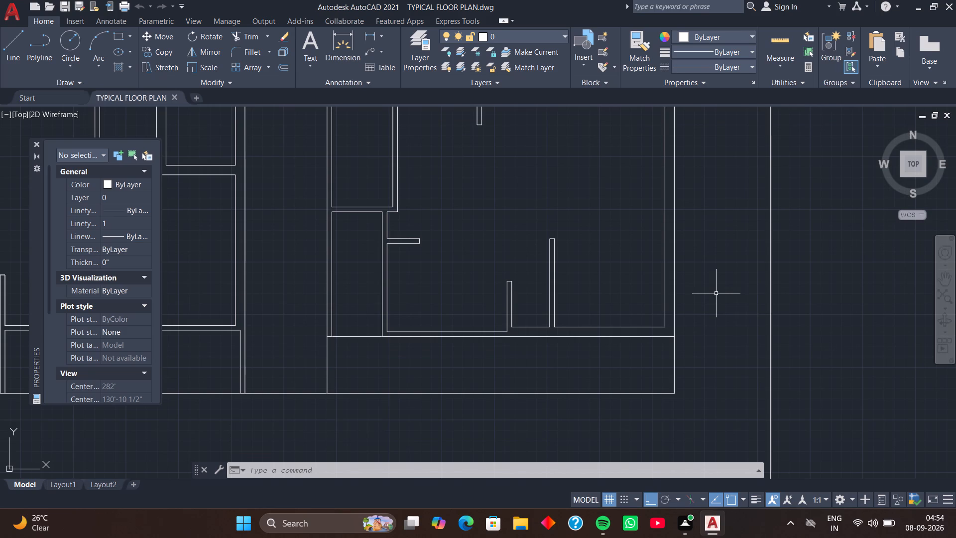
Examine the wall layout of both apartment units and the wall thickness note, up close and as a whole.
scroll(716, 293, down, 2)
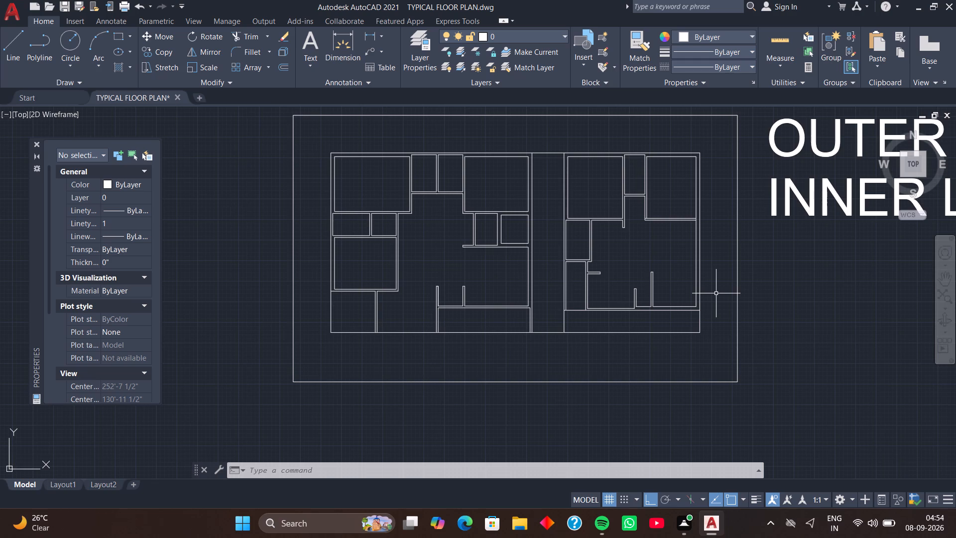
scroll(716, 293, down, 1)
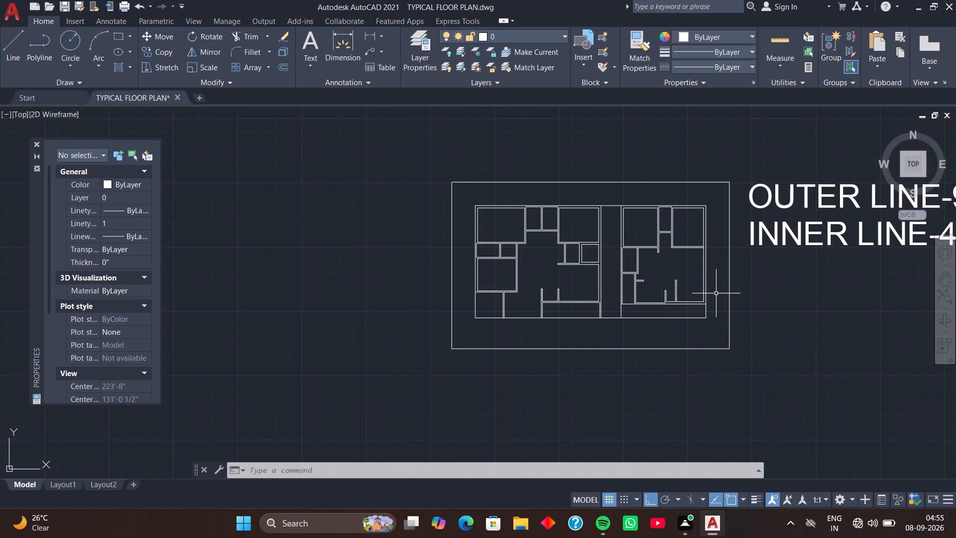
scroll(716, 293, down, 2)
scroll(716, 293, up, 2)
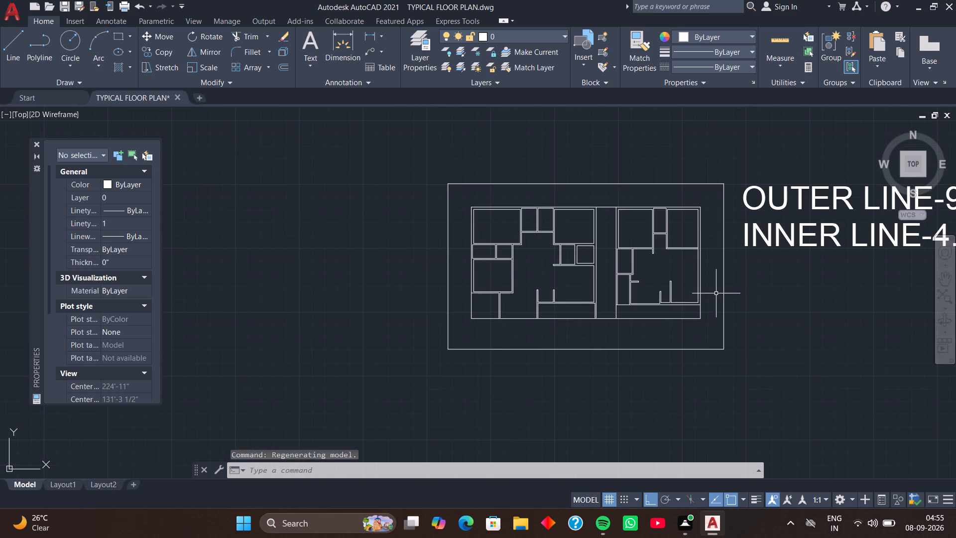
scroll(716, 293, up, 1)
scroll(716, 293, down, 1)
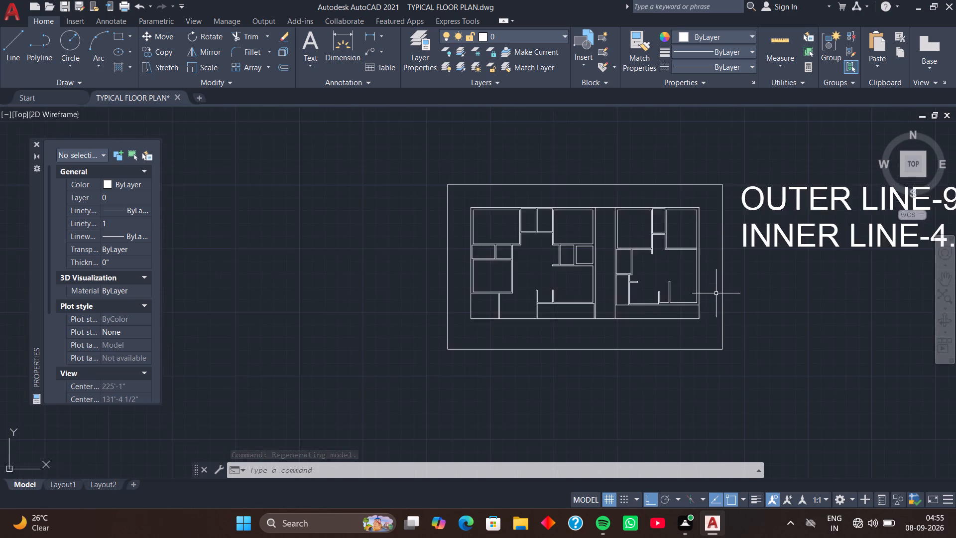
scroll(716, 293, down, 1)
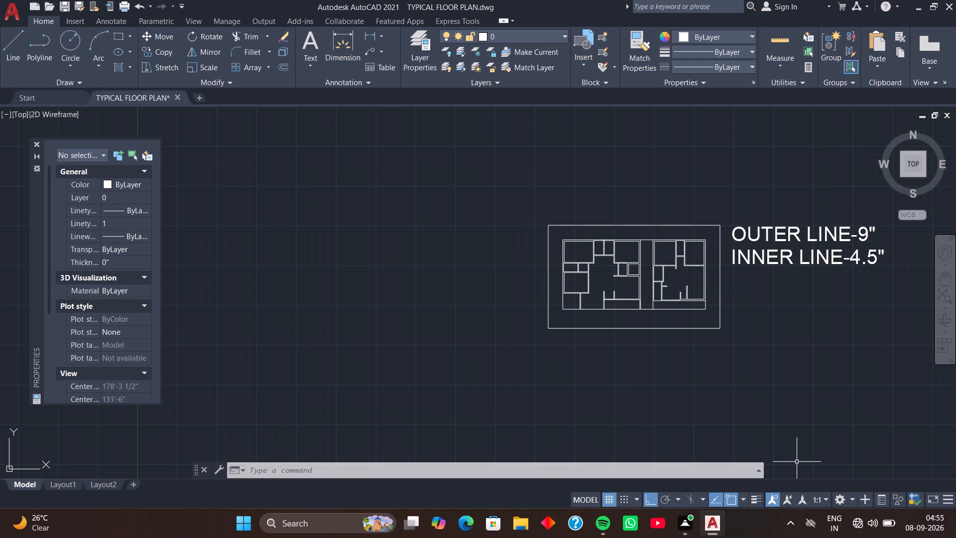
middle_drag(780, 321, 646, 330)
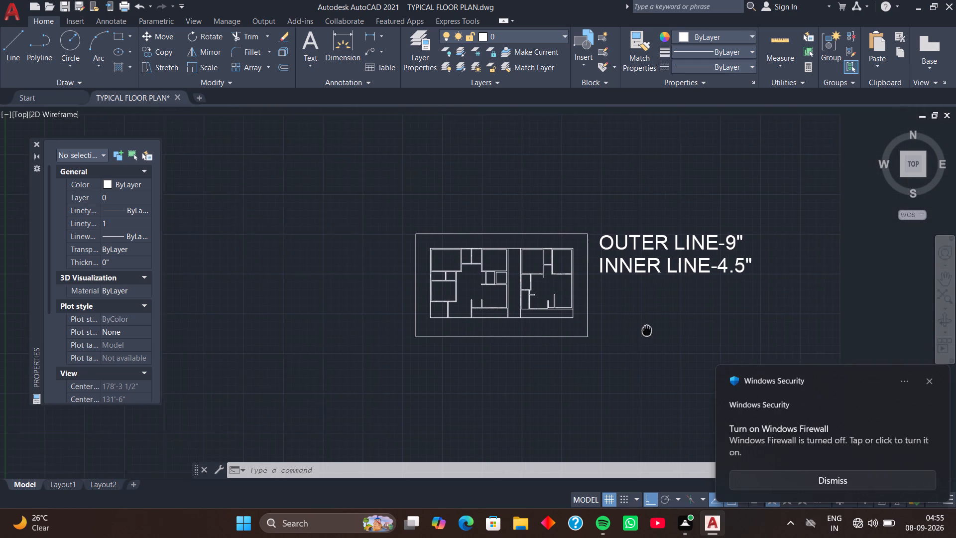
middle_drag(646, 330, 621, 340)
scroll(514, 318, up, 3)
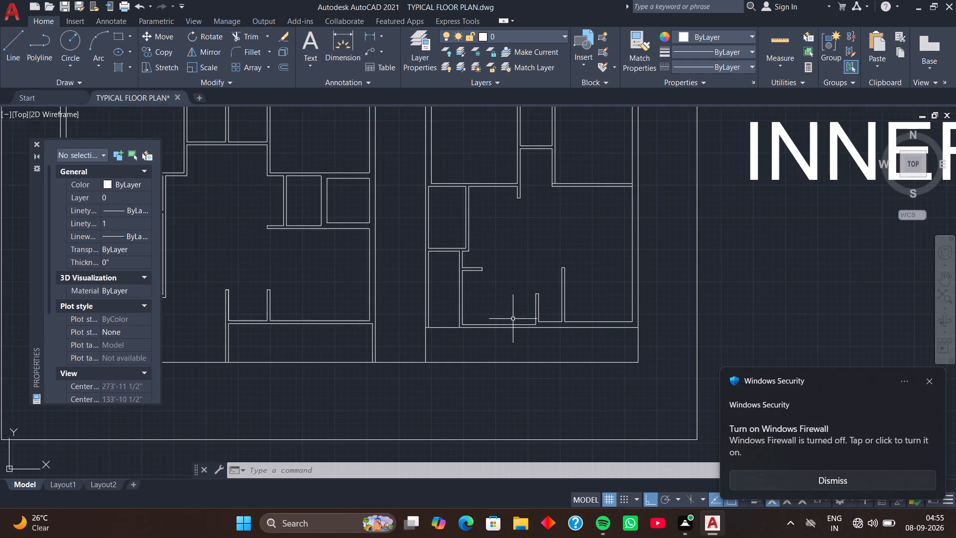
scroll(513, 318, up, 1)
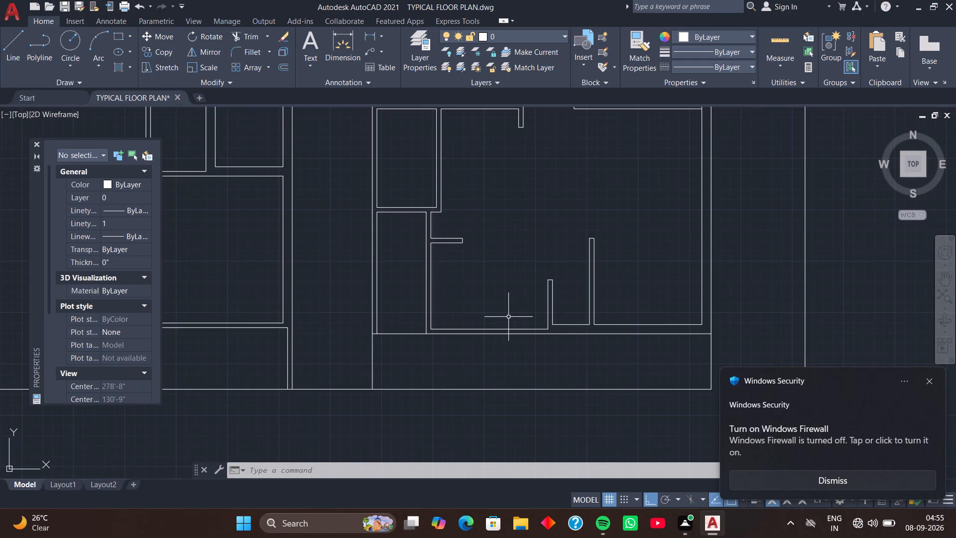
middle_drag(493, 305, 559, 332)
middle_drag(470, 301, 496, 305)
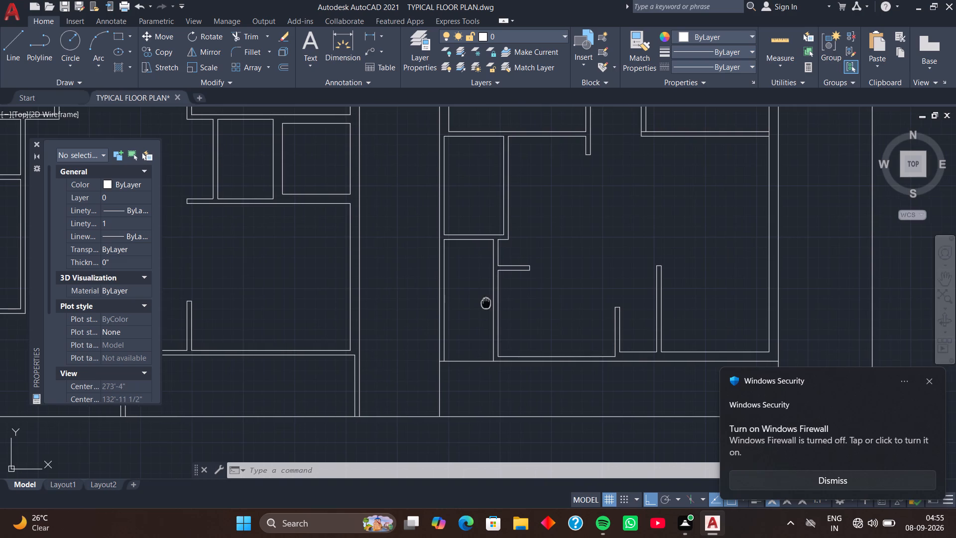
middle_drag(496, 305, 597, 312)
middle_drag(490, 271, 562, 285)
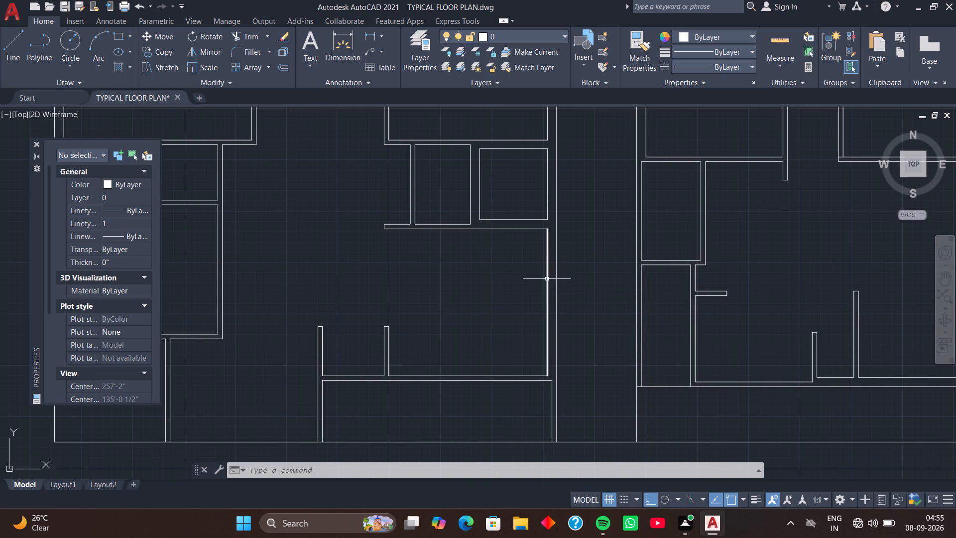
scroll(521, 261, down, 2)
middle_drag(482, 231, 504, 288)
middle_drag(444, 276, 541, 281)
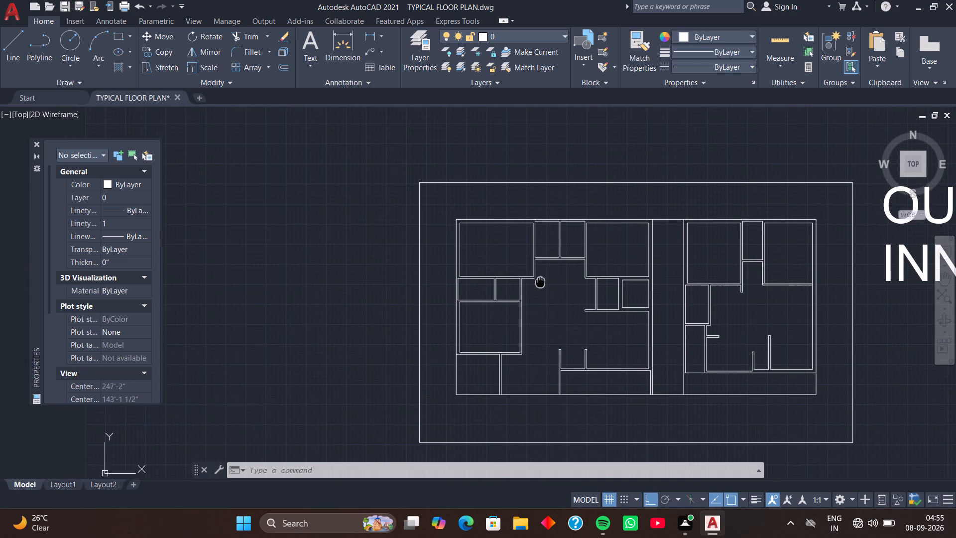
middle_drag(541, 281, 541, 281)
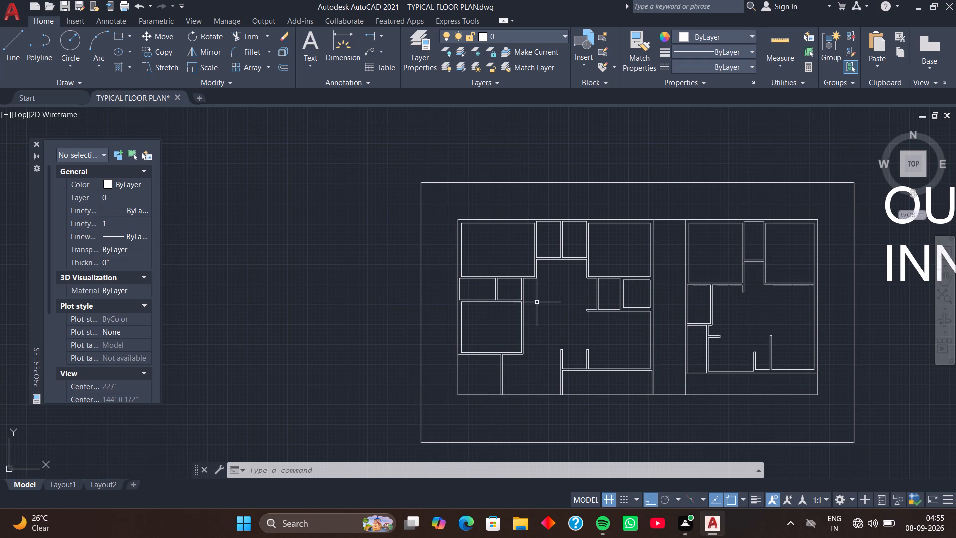
middle_drag(583, 334, 560, 304)
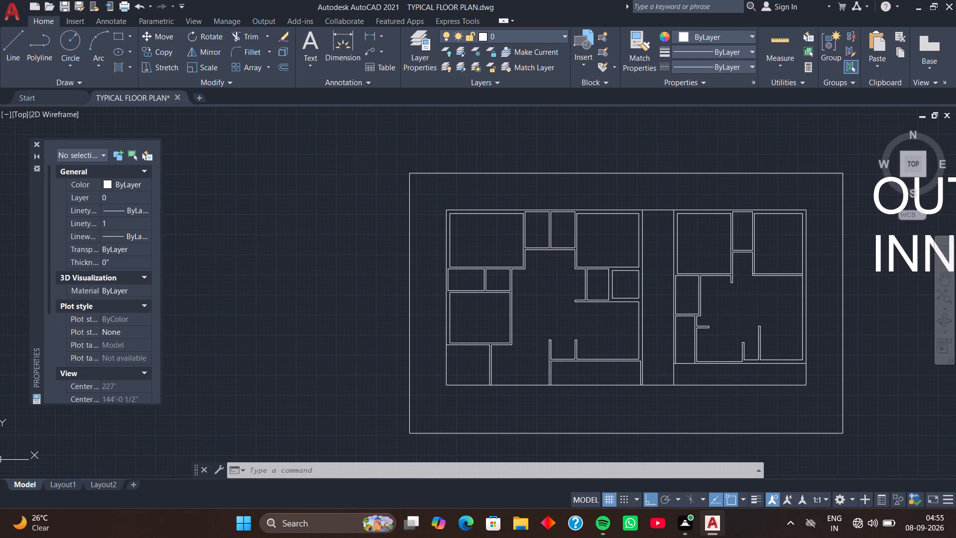
middle_drag(560, 304, 553, 287)
middle_drag(549, 290, 544, 285)
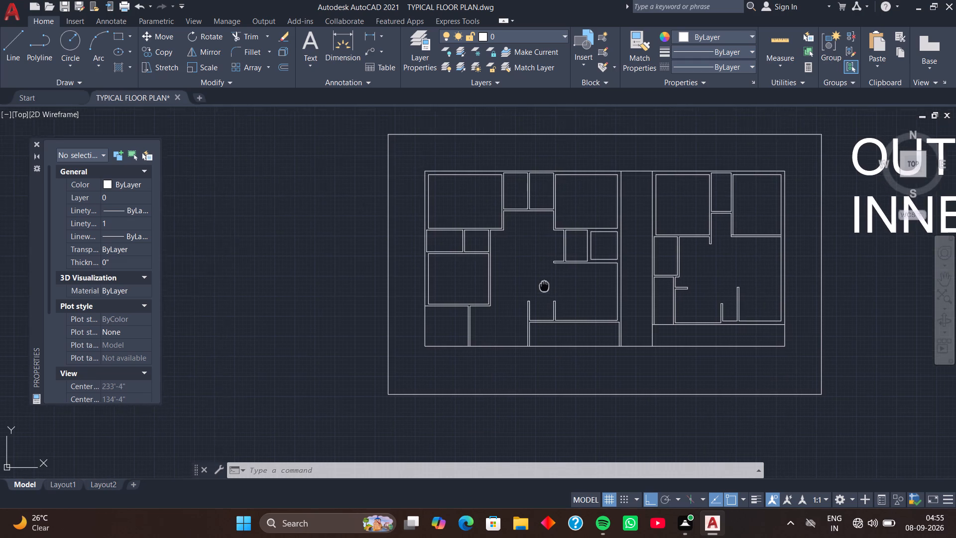
middle_drag(544, 285, 542, 279)
scroll(488, 259, up, 2)
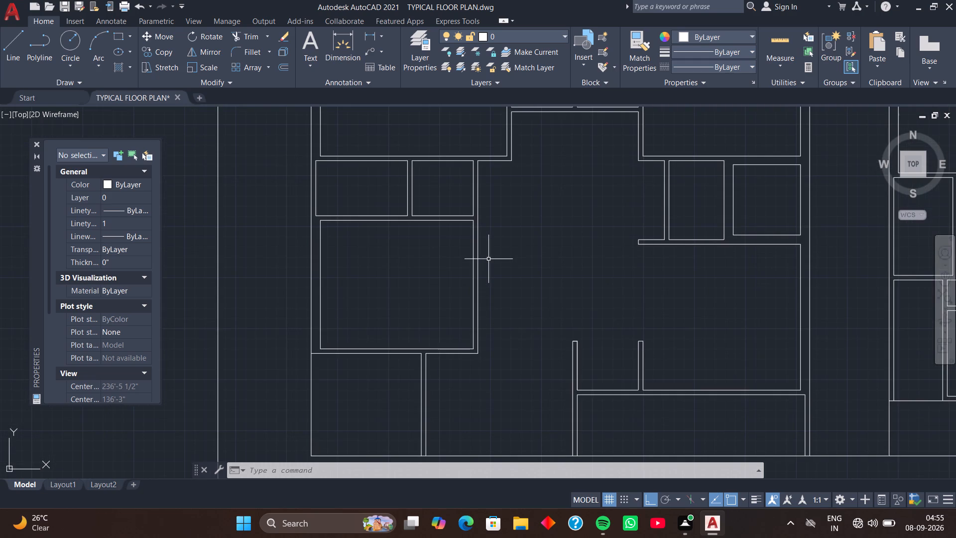
scroll(488, 259, down, 1)
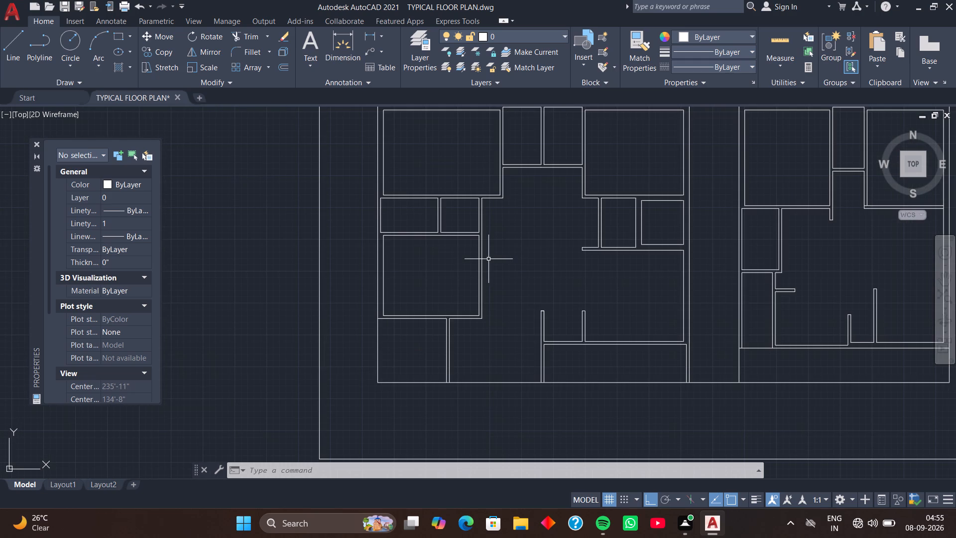
scroll(512, 253, down, 1)
middle_drag(512, 253, 489, 268)
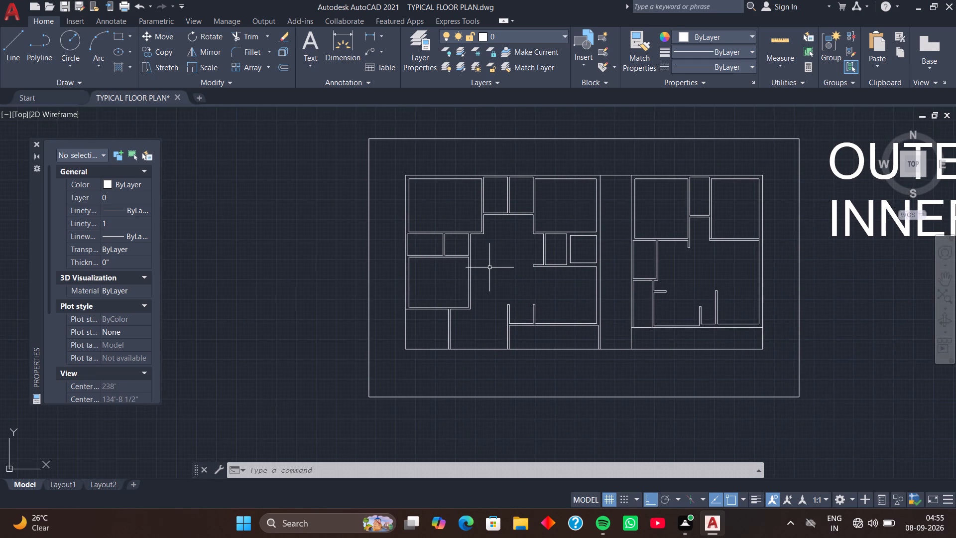
middle_drag(489, 268, 481, 267)
middle_click(480, 267)
middle_click(480, 267)
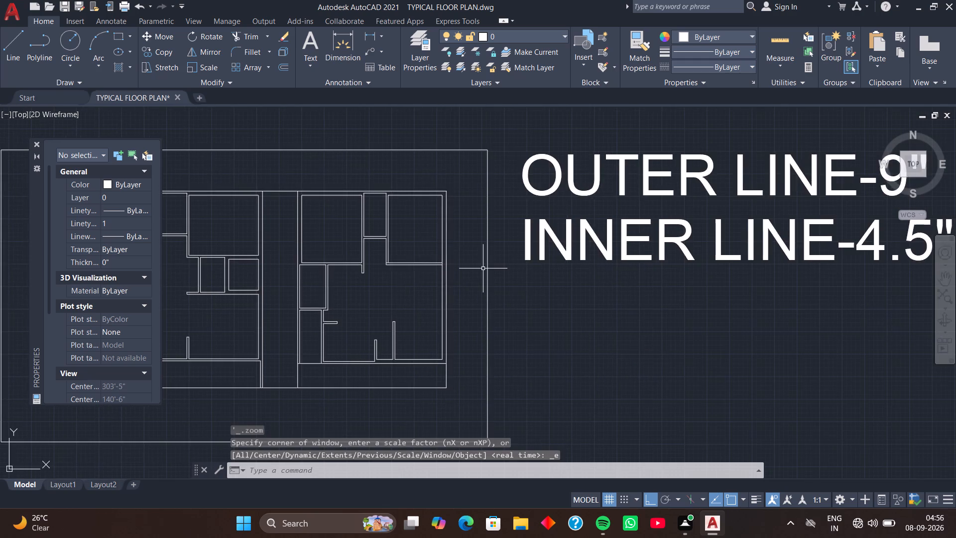
scroll(483, 269, down, 2)
middle_drag(475, 277, 521, 281)
middle_drag(492, 284, 503, 267)
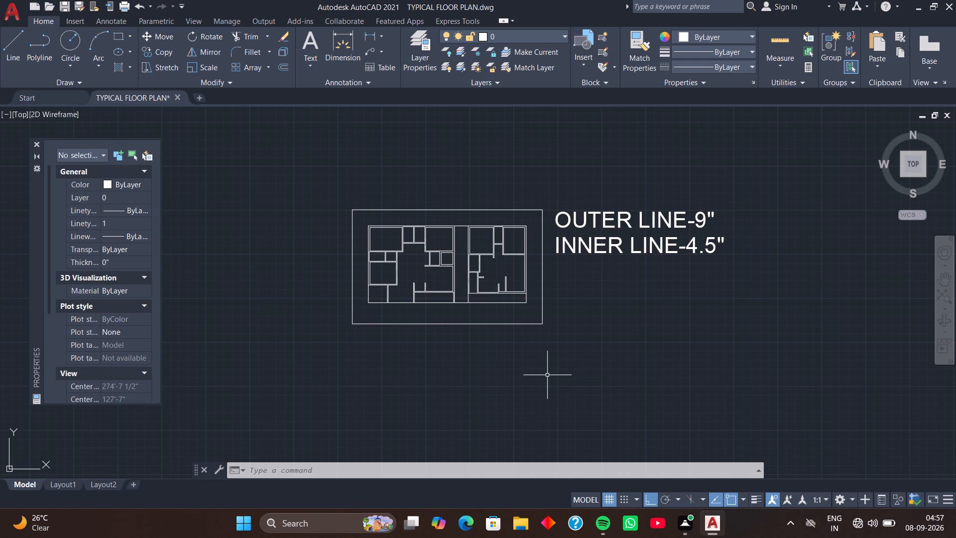
middle_drag(550, 375, 580, 369)
middle_drag(535, 354, 677, 331)
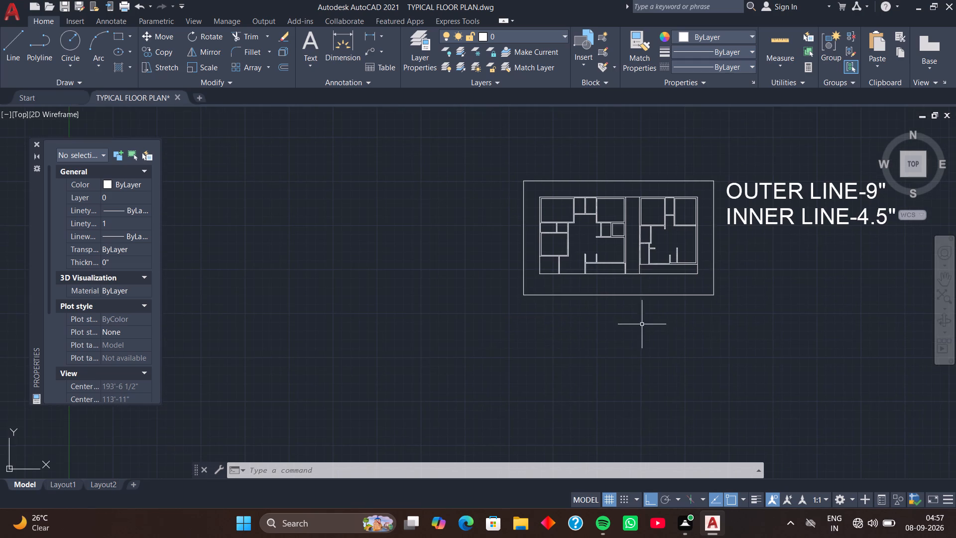
middle_drag(639, 319, 604, 361)
middle_drag(598, 357, 600, 377)
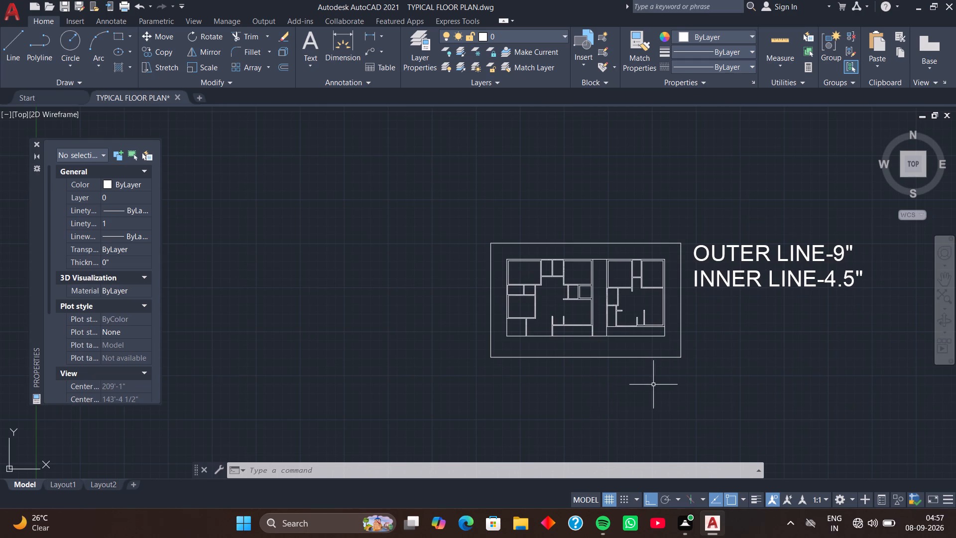
middle_drag(647, 383, 609, 360)
scroll(584, 322, up, 3)
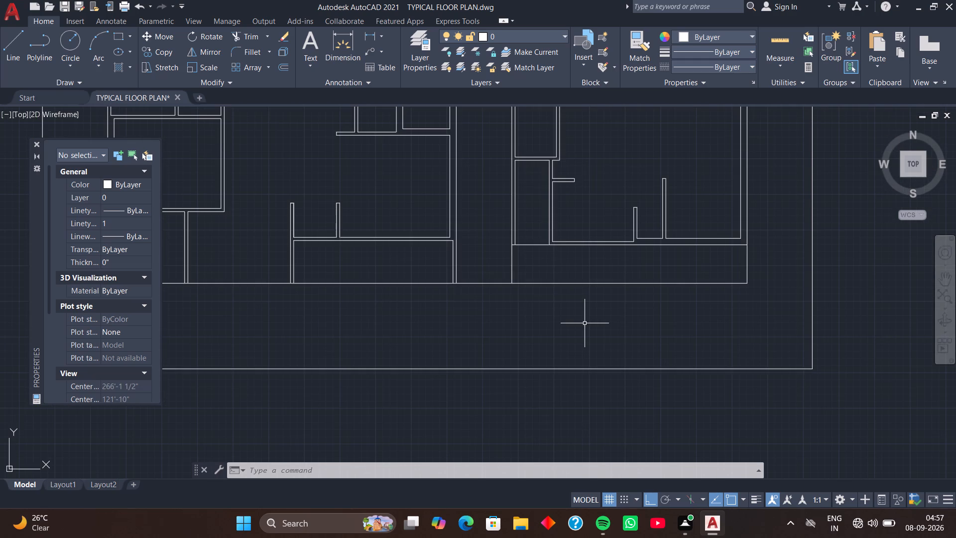
middle_drag(532, 299, 561, 340)
scroll(540, 328, down, 1)
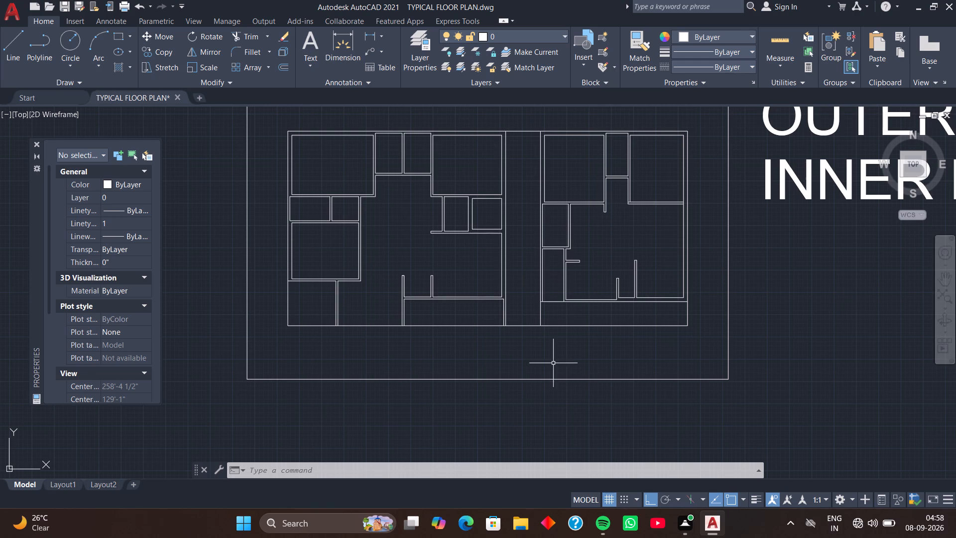
middle_drag(526, 308, 570, 357)
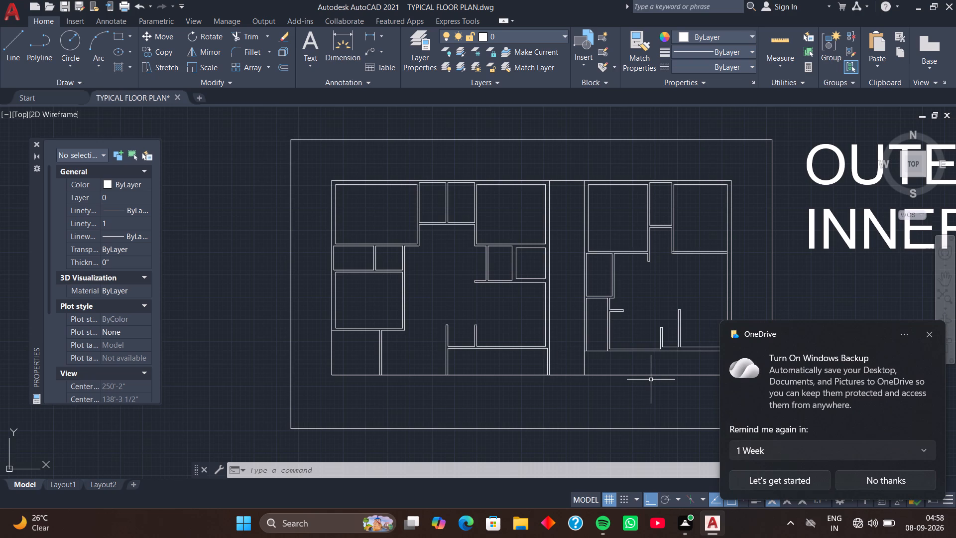
middle_drag(448, 261, 484, 270)
middle_drag(440, 242, 481, 273)
middle_drag(471, 270, 476, 260)
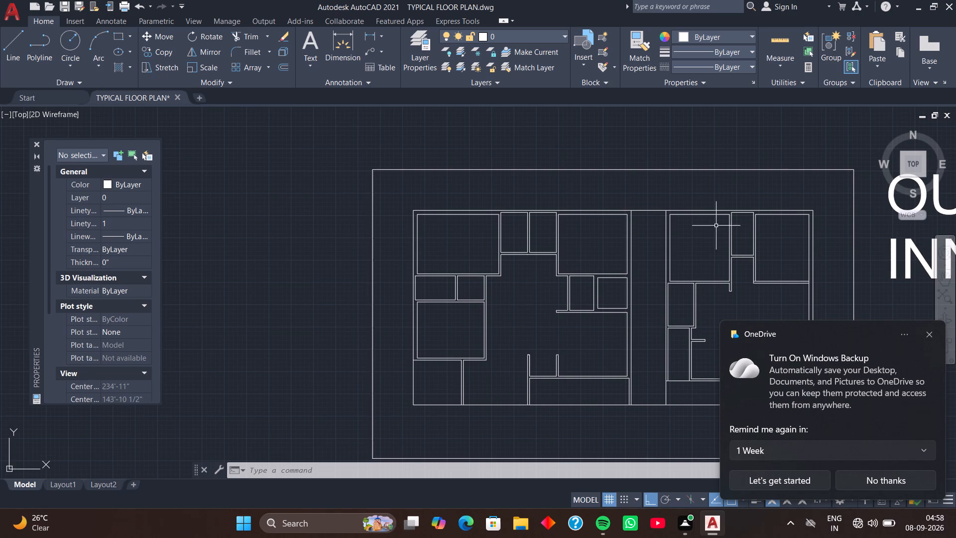
Quick-measure the rooms along the larger unit's west side and the open area at its south edge.
click(782, 42)
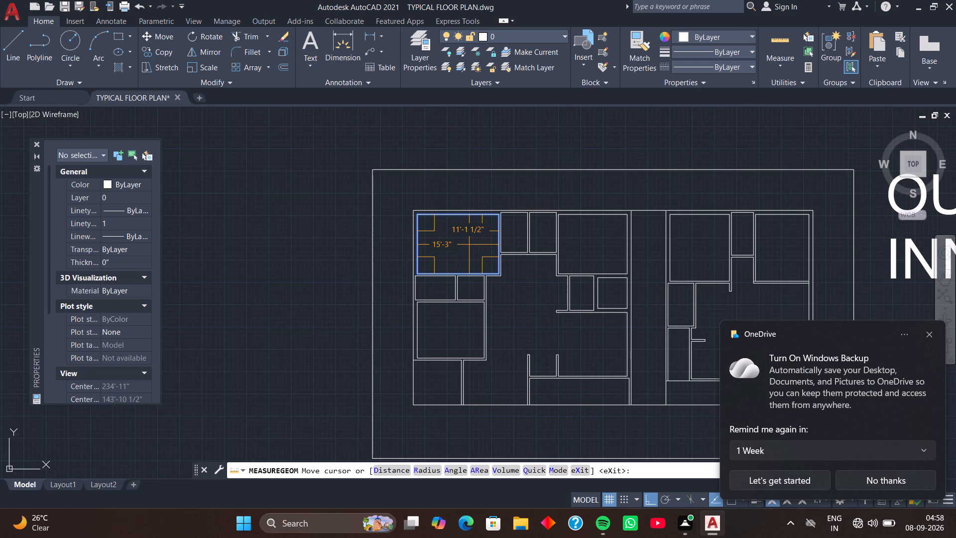
scroll(442, 286, up, 3)
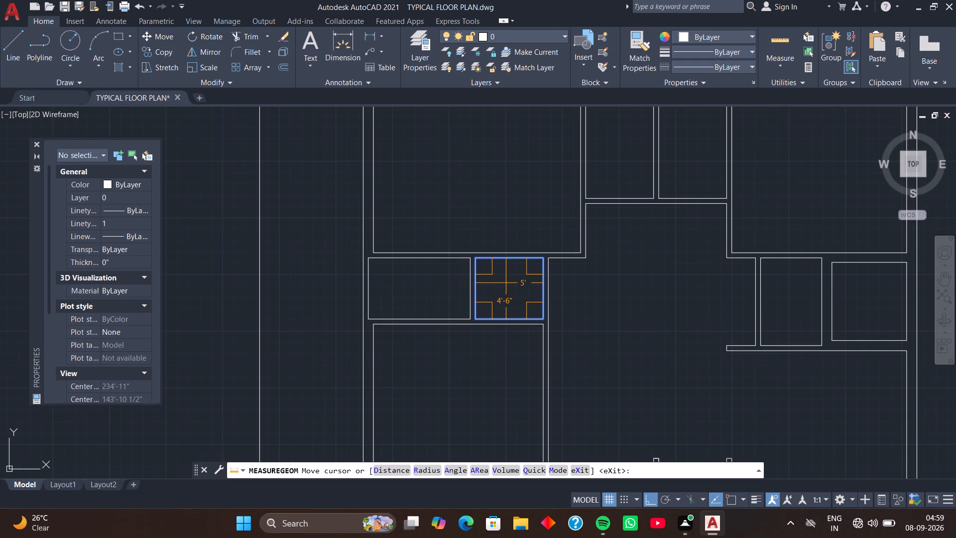
scroll(483, 335, down, 1)
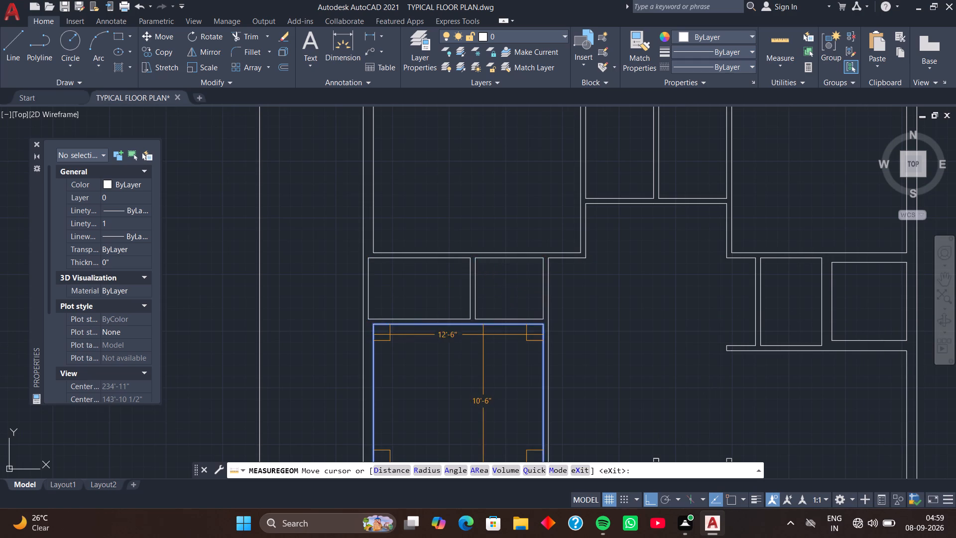
middle_drag(482, 339, 490, 278)
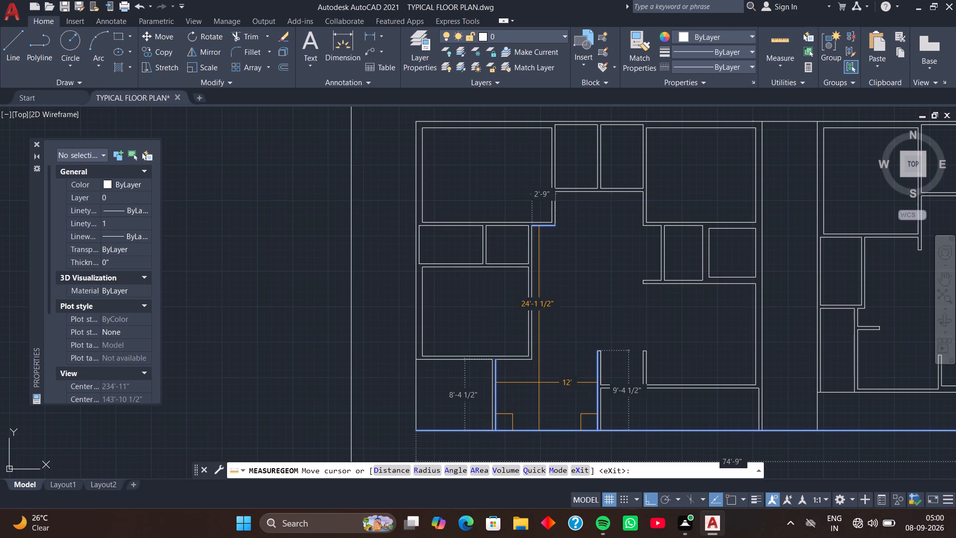
right_click(539, 383)
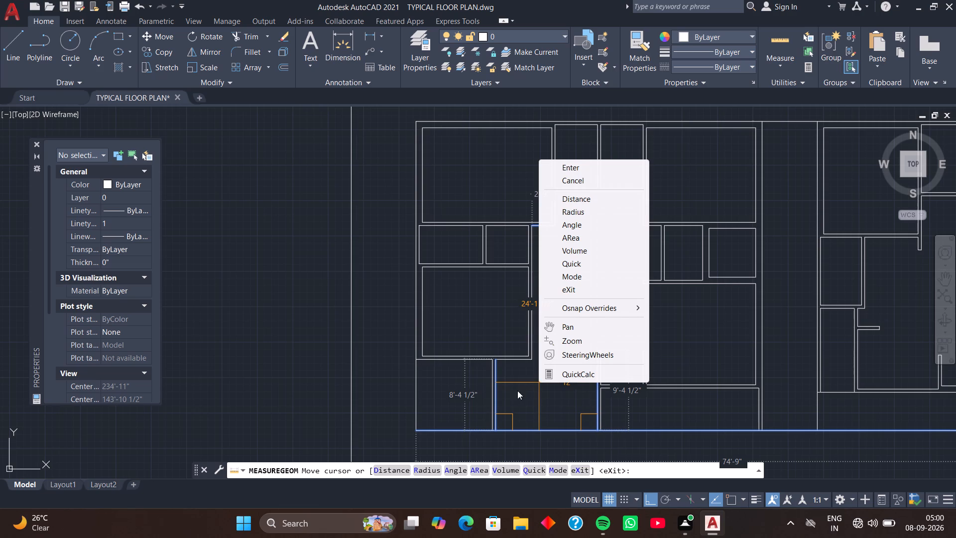
click(396, 372)
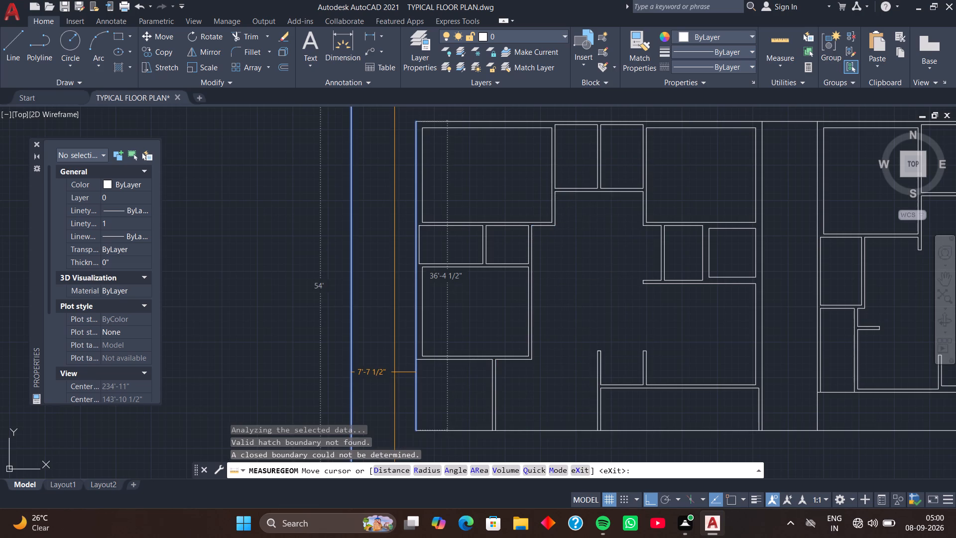
key(space)
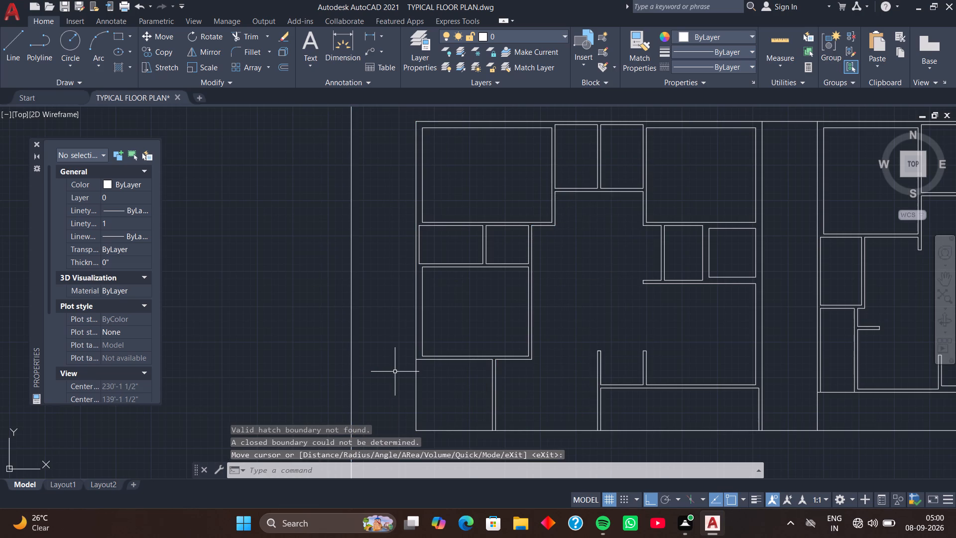
Offset the south outer wall line 9 inches inward, toward the rooms.
text(o)
key(space)
key(space)
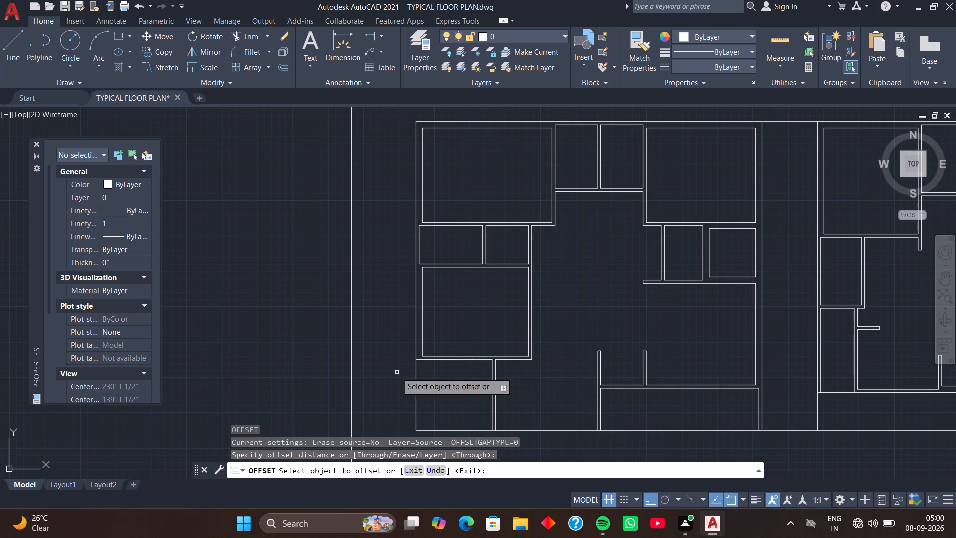
click(551, 429)
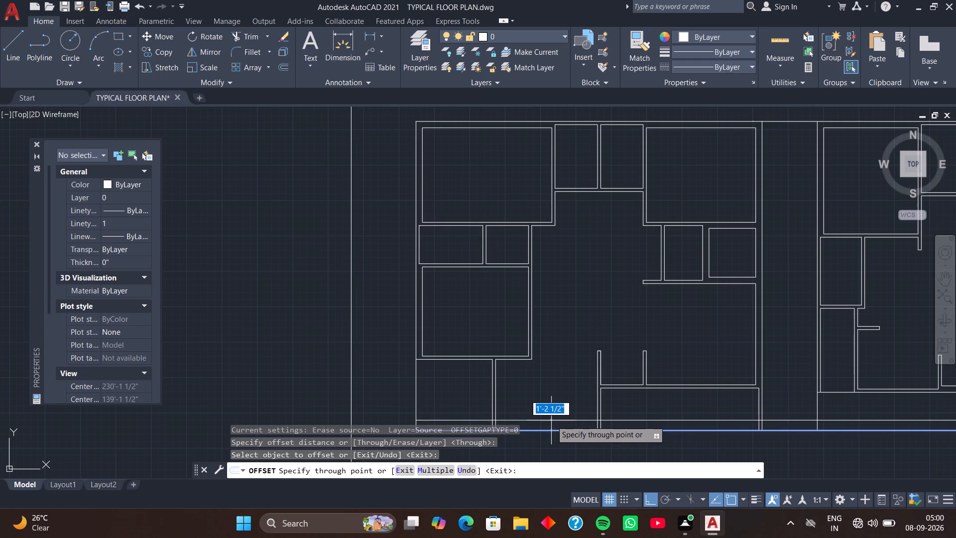
key(9)
key(Return)
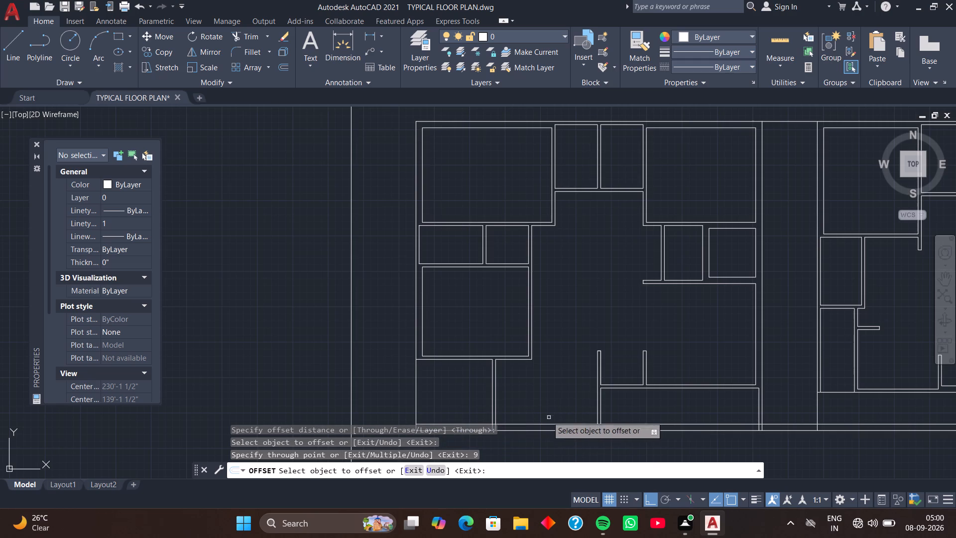
Trim the new inner south wall line and the corner room's east wall into a clean inside corner, removing the line across the corner room.
middle_drag(545, 414, 560, 319)
middle_click(560, 316)
middle_click(561, 314)
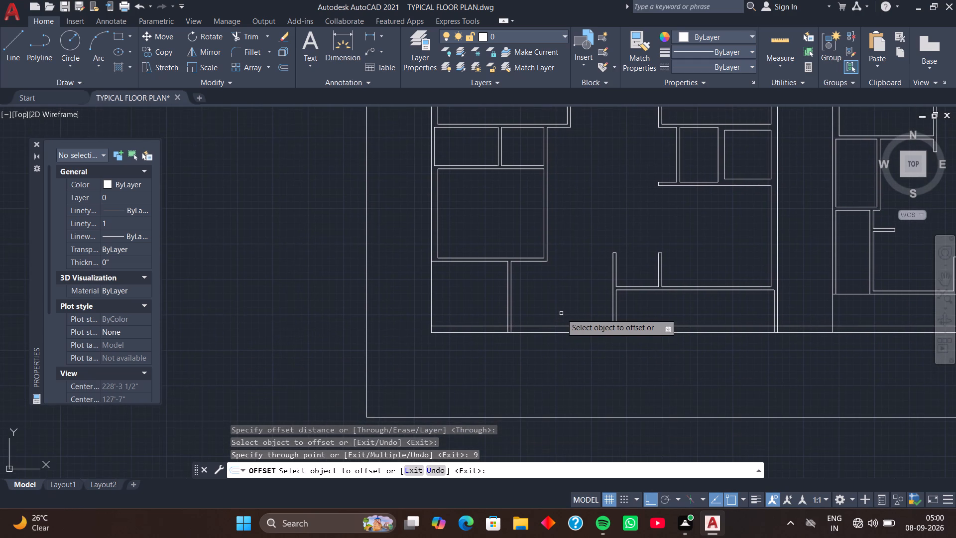
middle_drag(558, 311, 574, 310)
middle_drag(556, 305, 589, 308)
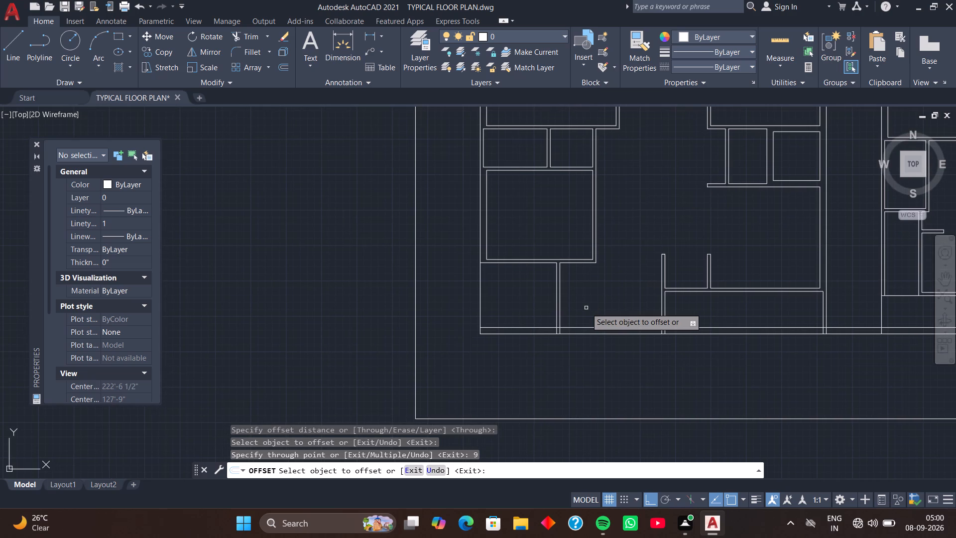
text(tr)
key(space)
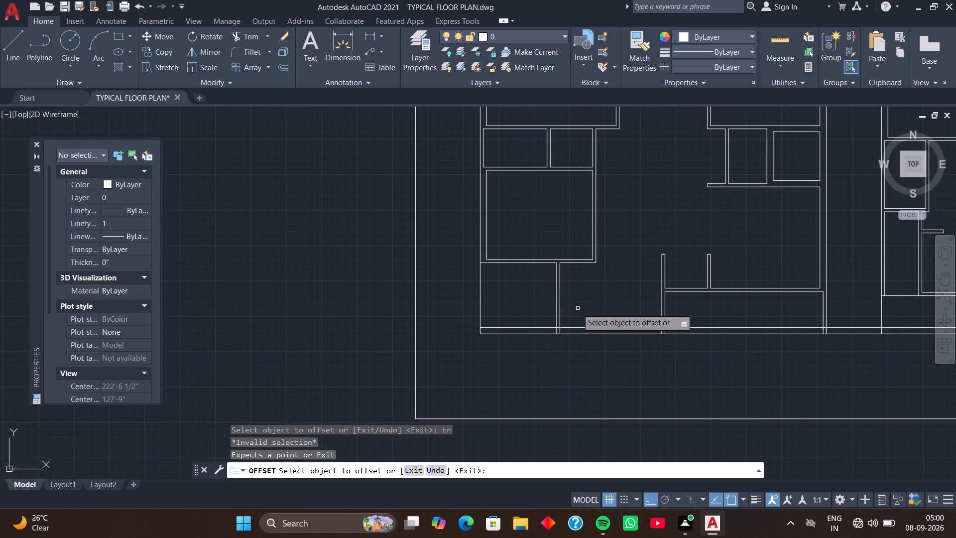
key(Escape)
text(tr)
key(space)
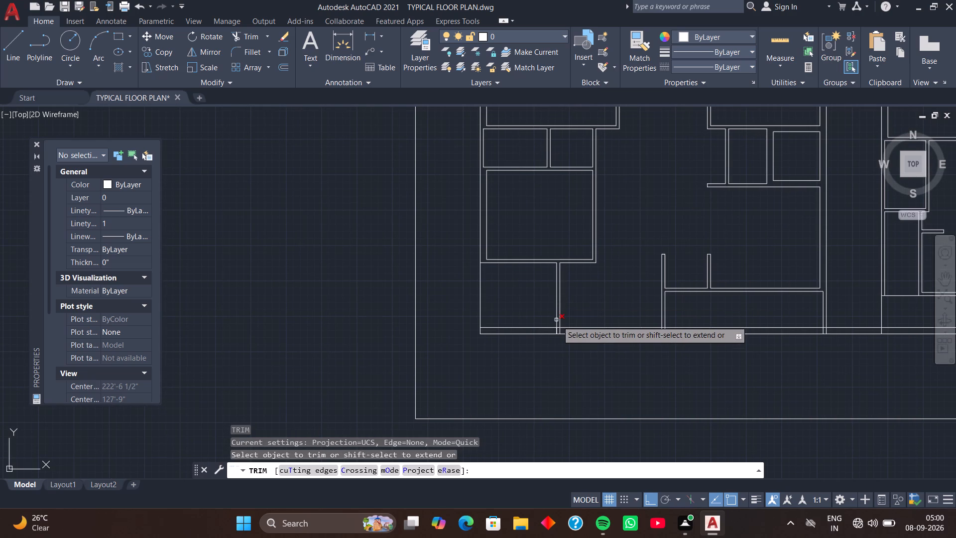
click(549, 327)
scroll(553, 327, up, 2)
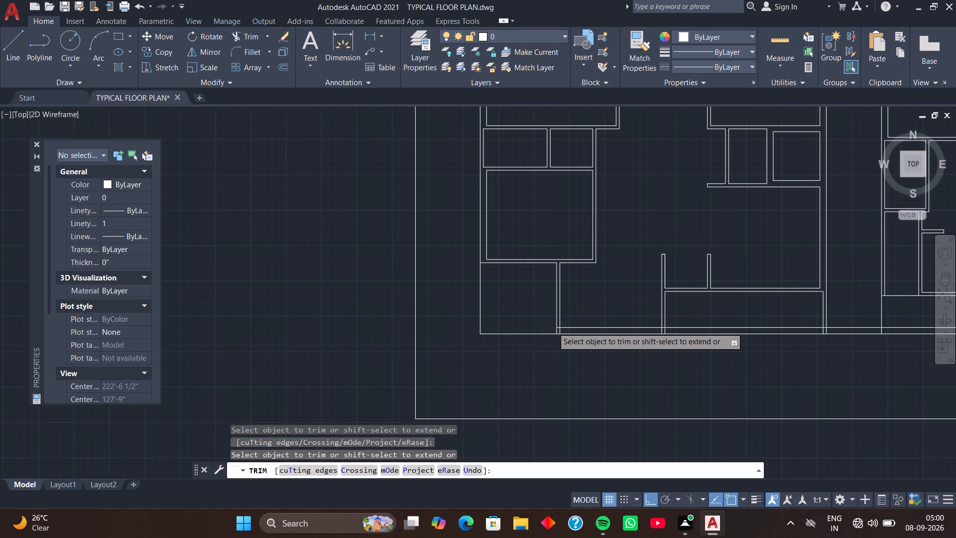
scroll(566, 331, up, 4)
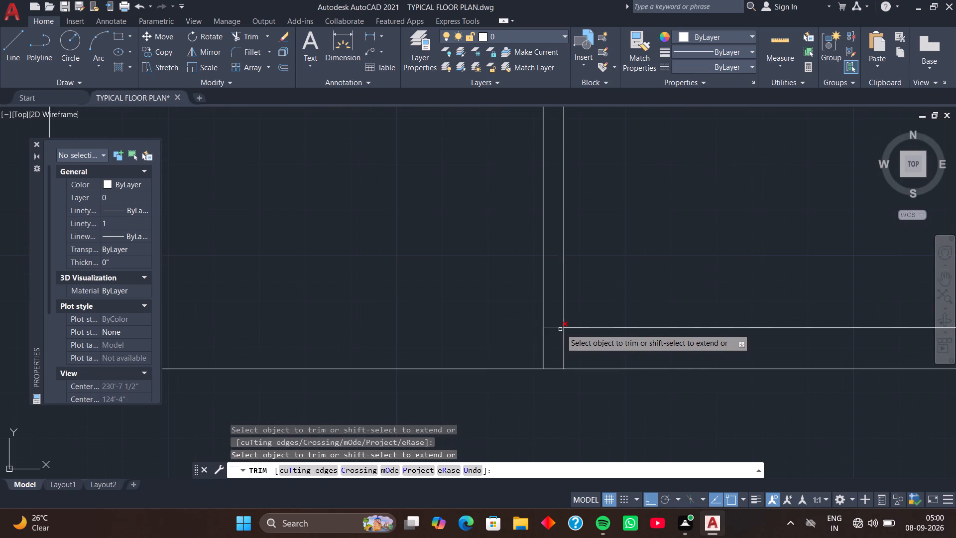
click(559, 328)
click(565, 335)
Trim the partition west of the narrow south room back to the inner wall line and open the junction between its two faces.
scroll(578, 341, down, 2)
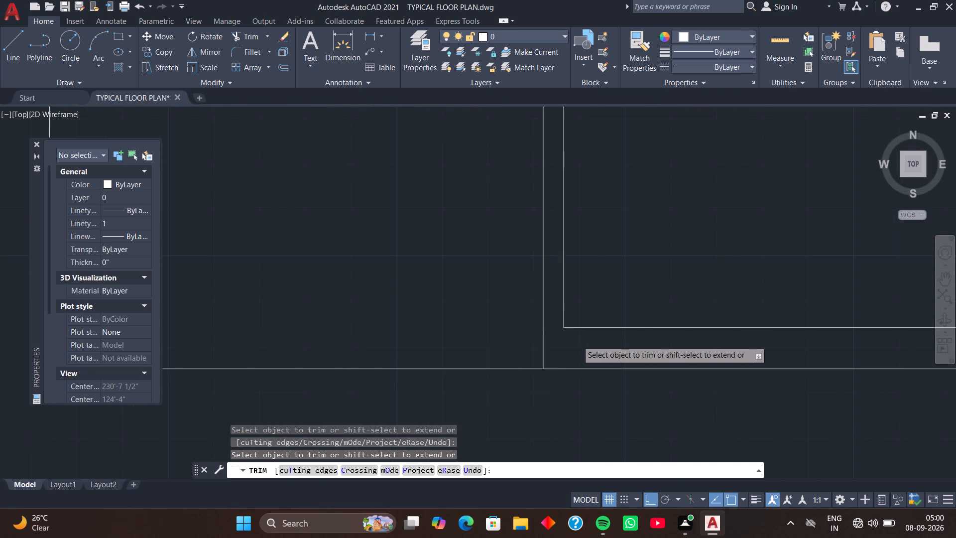
middle_drag(608, 320, 523, 302)
middle_drag(614, 297, 545, 290)
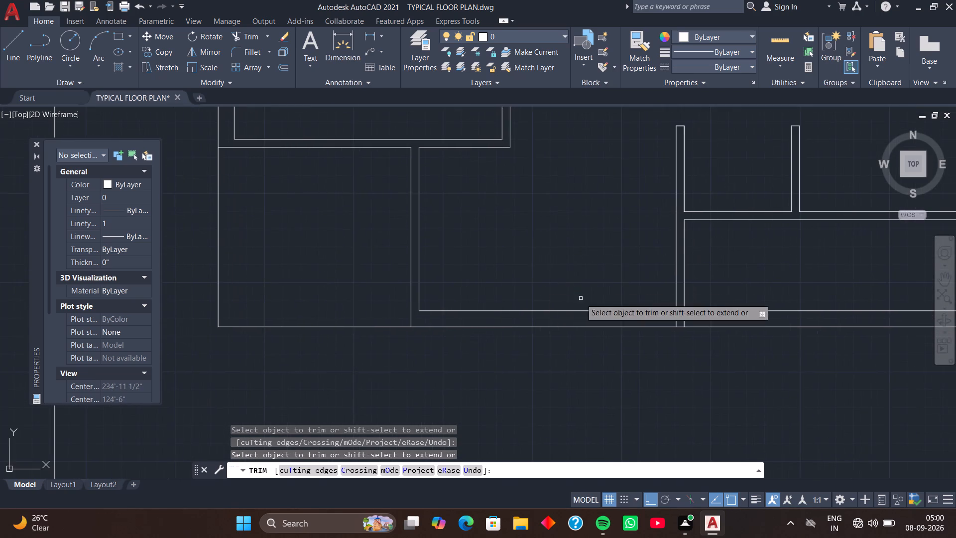
middle_drag(581, 298, 526, 295)
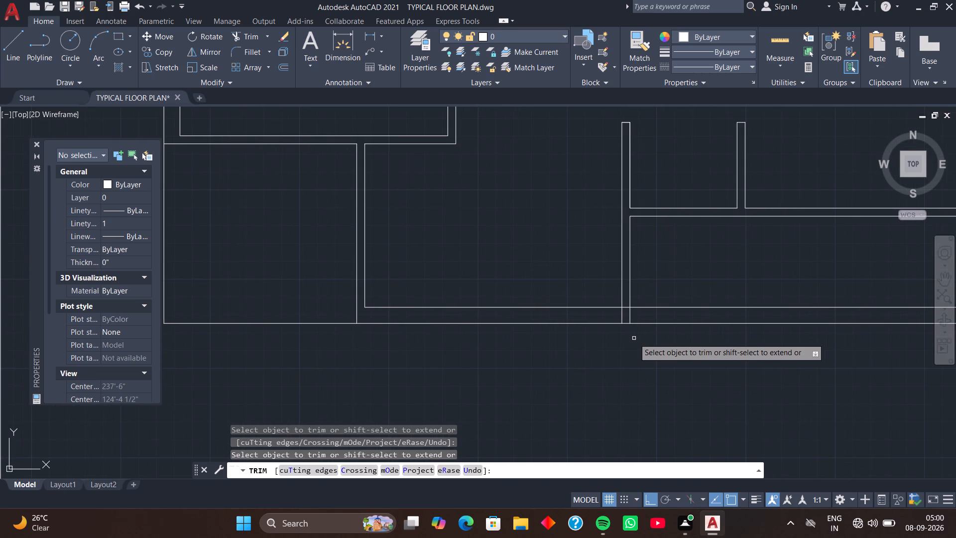
scroll(634, 338, up, 3)
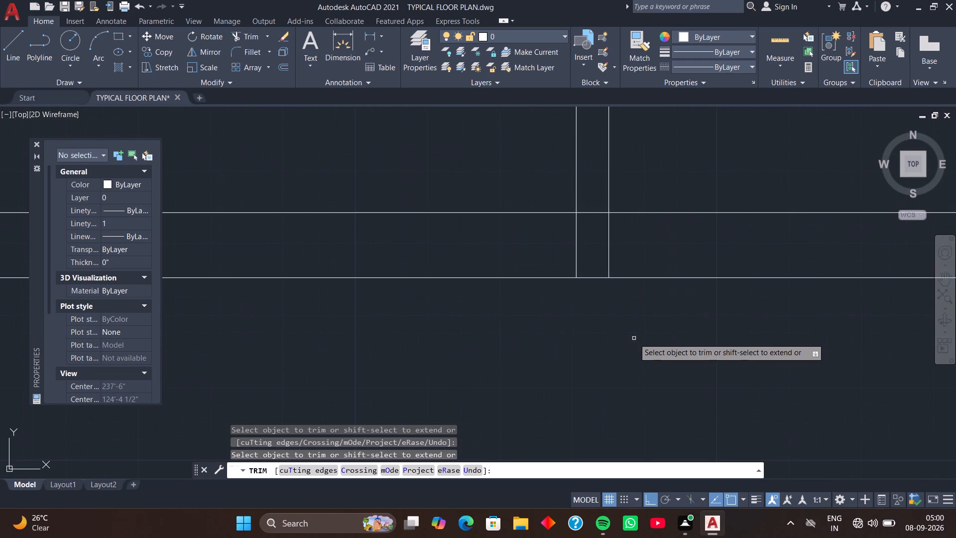
drag(556, 258, 642, 251)
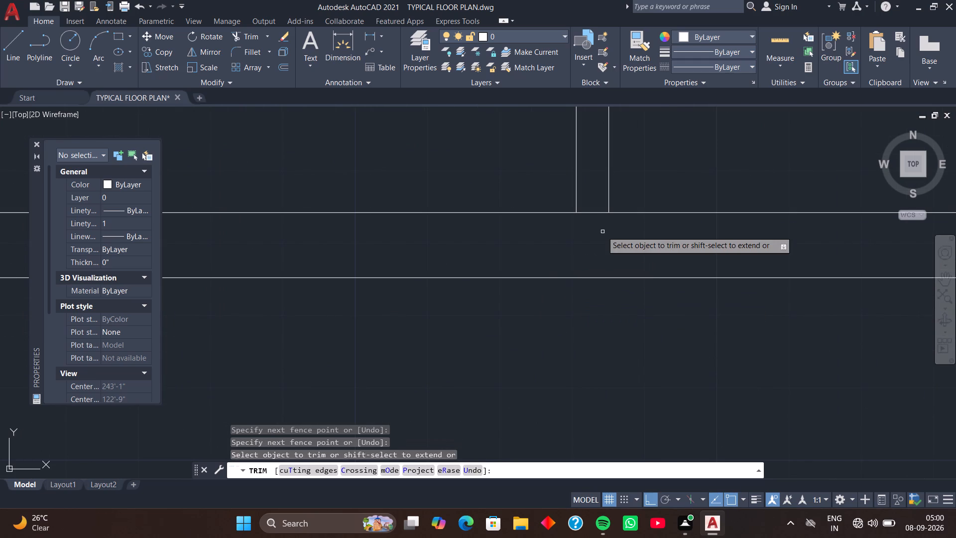
click(598, 213)
scroll(597, 247, down, 3)
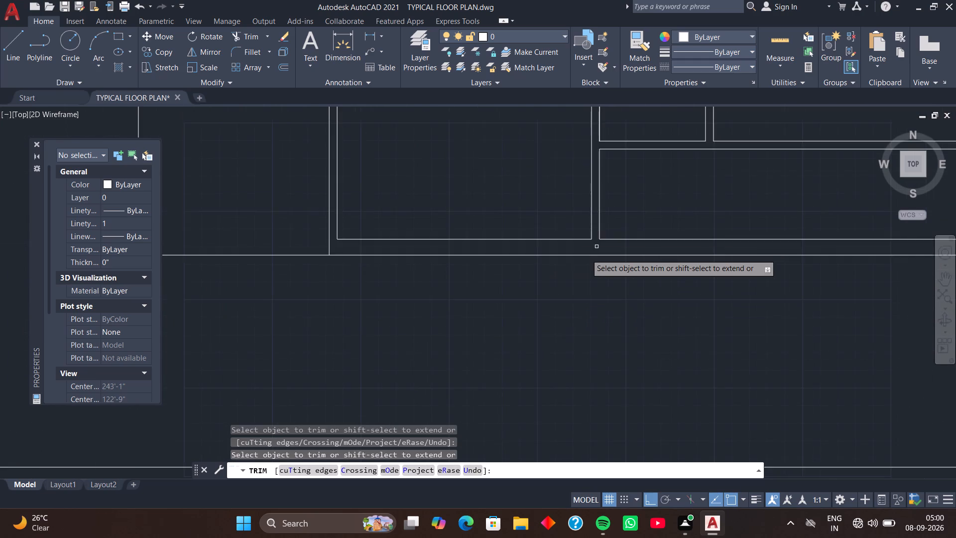
scroll(570, 242, down, 1)
middle_drag(561, 228, 615, 289)
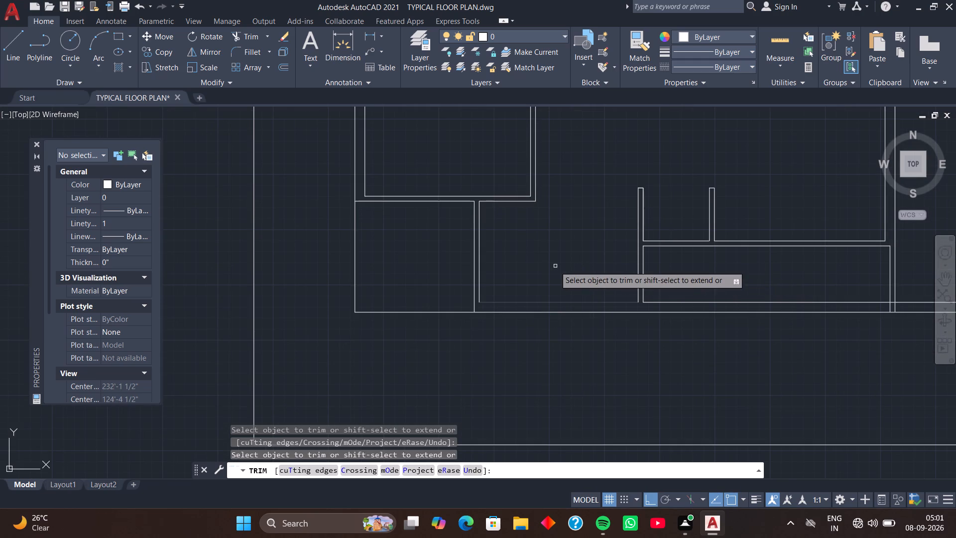
middle_drag(554, 266, 574, 289)
click(553, 272)
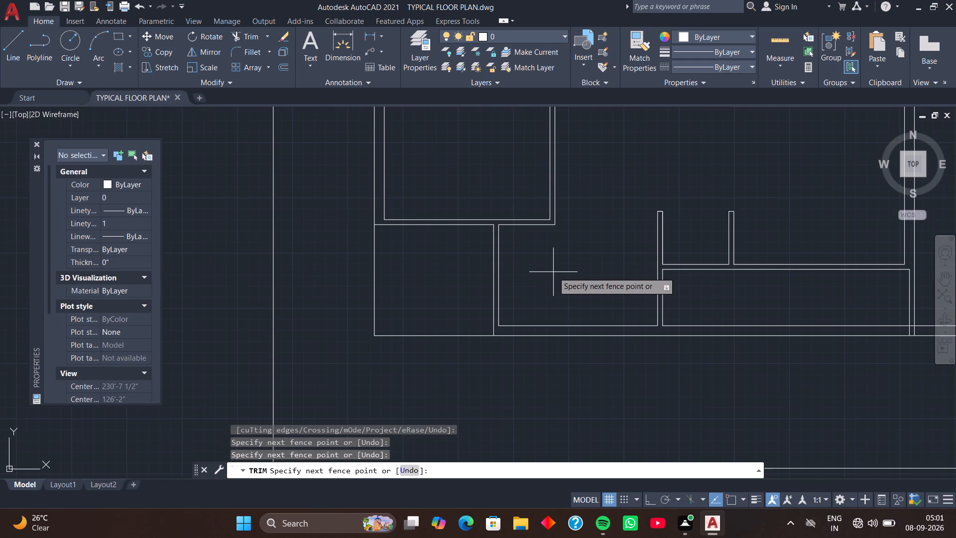
key(space)
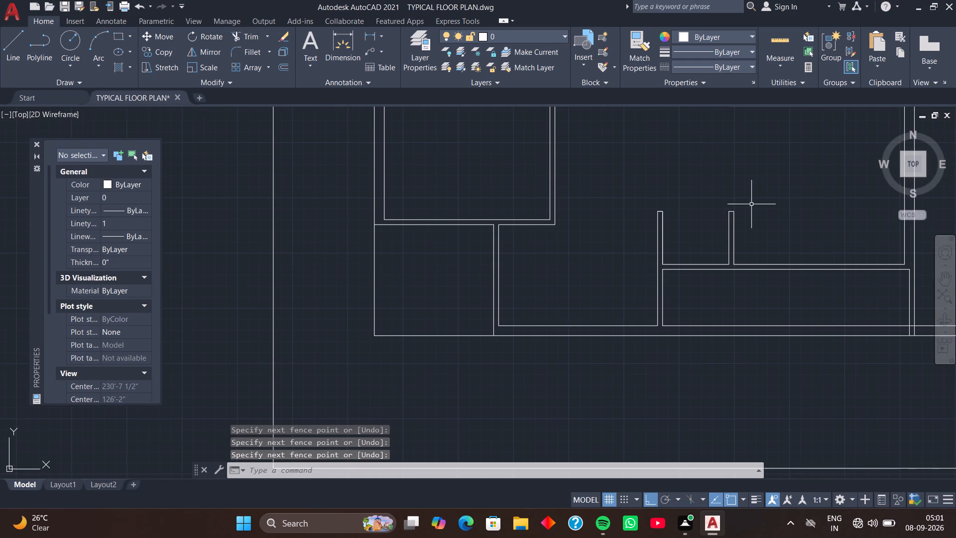
Quick-measure the larger unit's open area and narrow room along the south wall, plus the smaller unit's south strip.
click(781, 45)
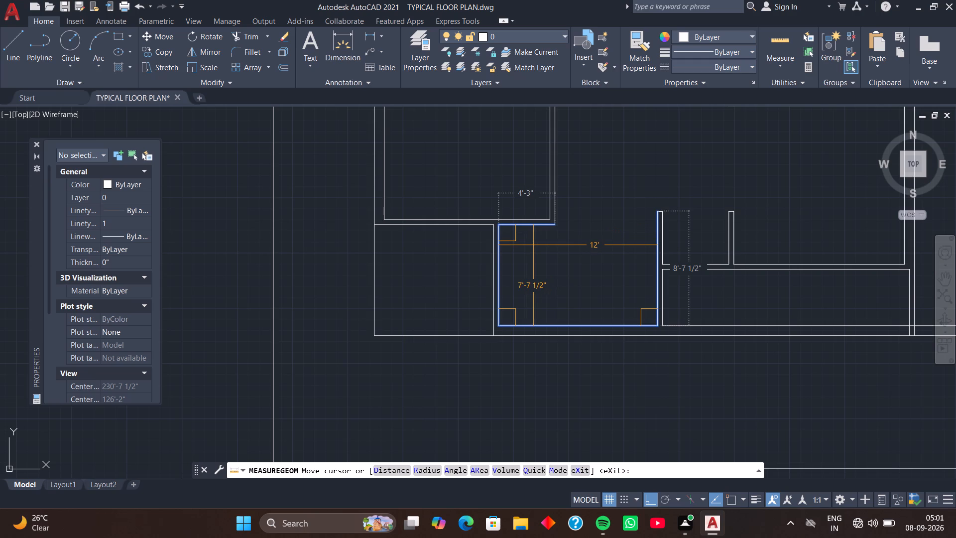
key(space)
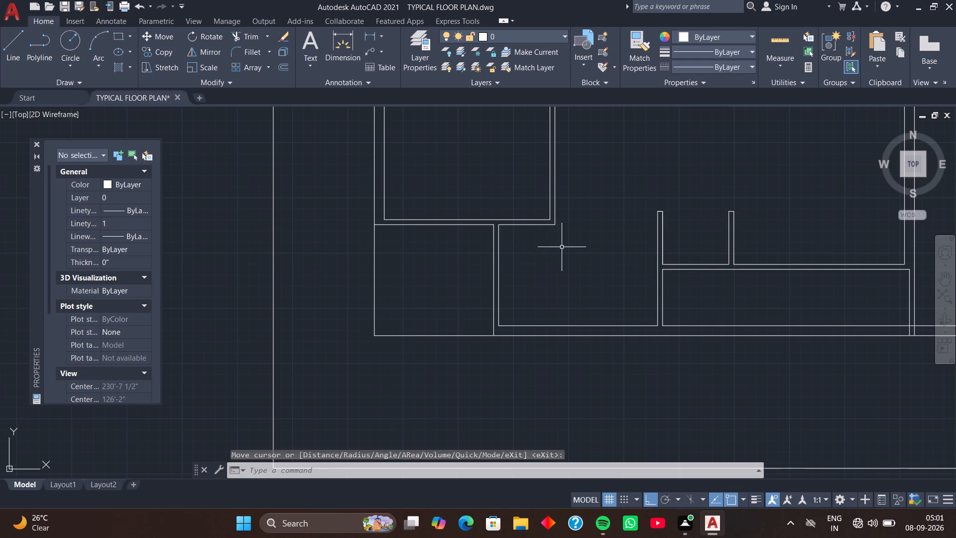
middle_drag(593, 269, 491, 263)
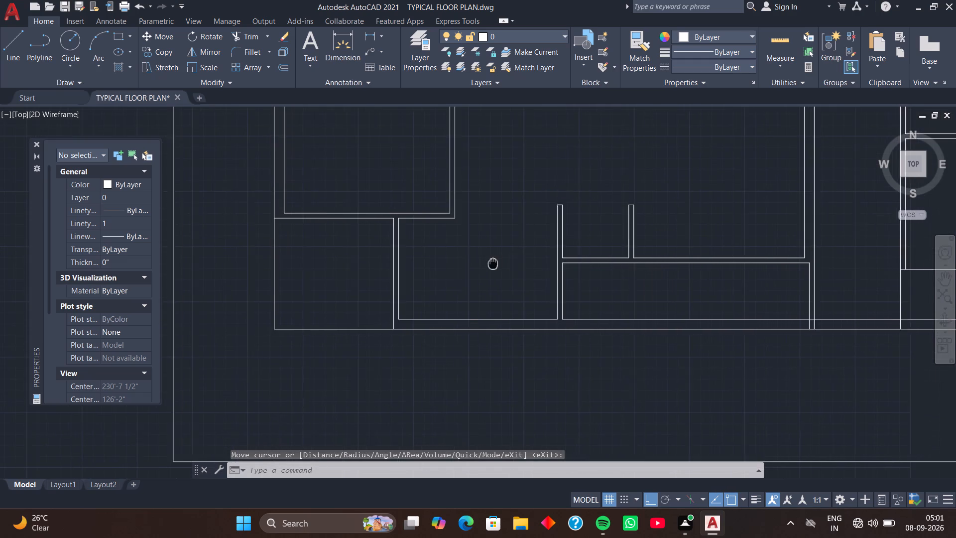
middle_drag(491, 263, 478, 262)
middle_drag(527, 276, 482, 270)
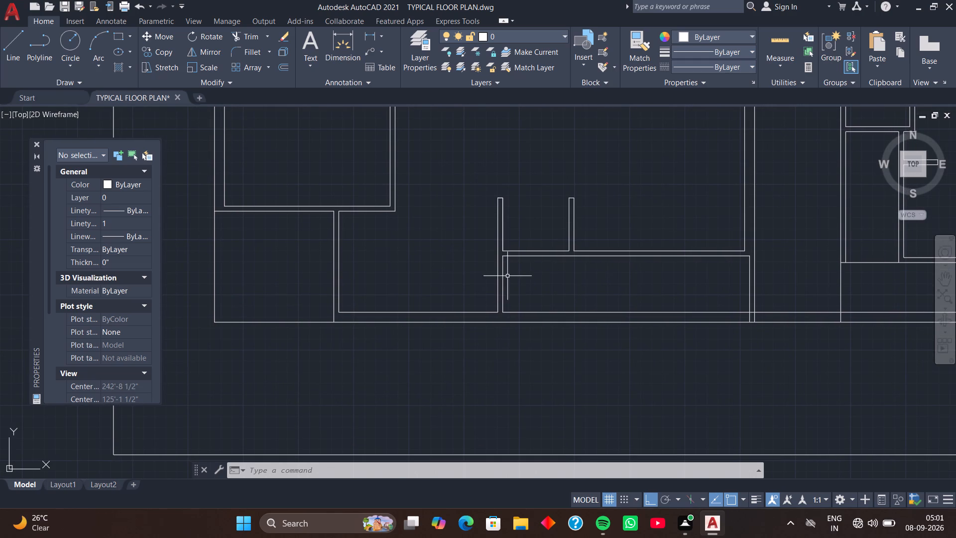
click(771, 52)
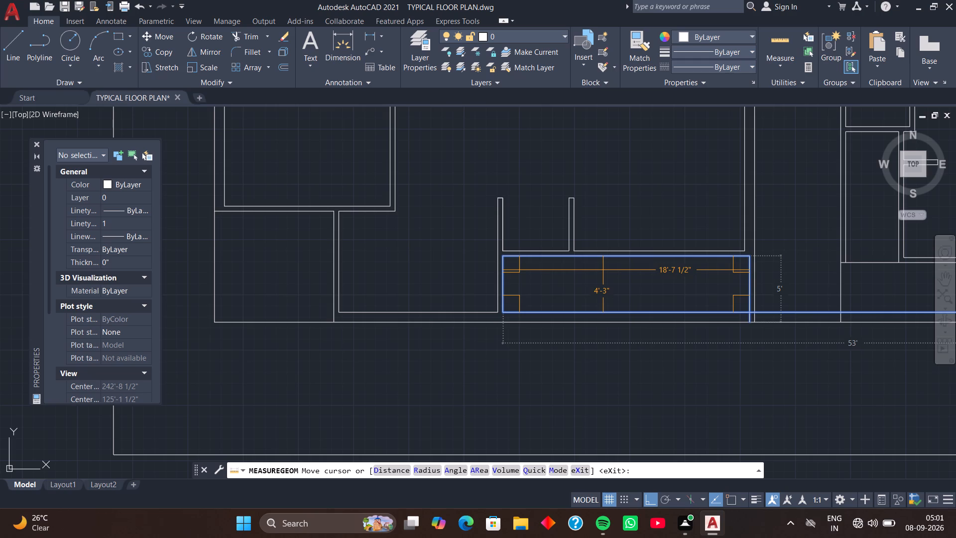
scroll(666, 286, down, 1)
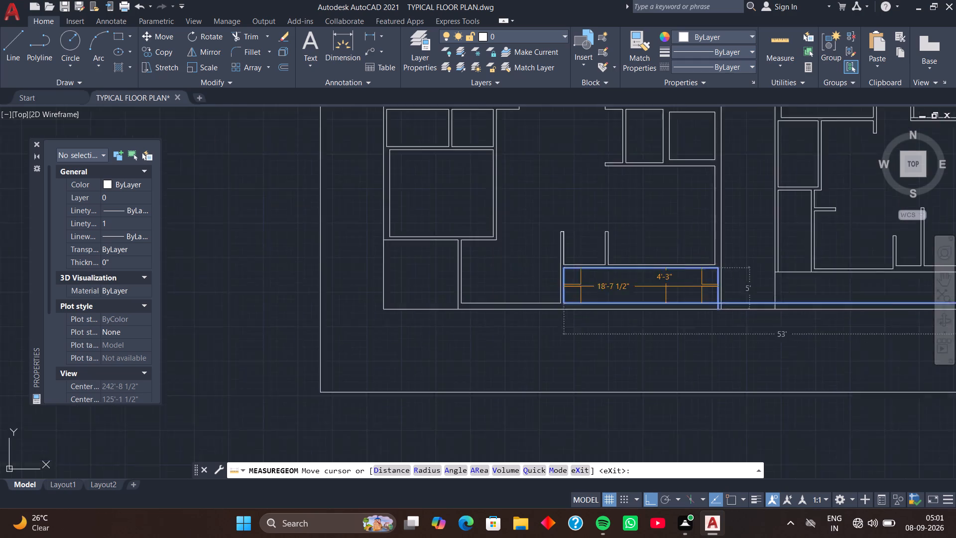
scroll(666, 286, down, 1)
middle_drag(665, 287, 631, 286)
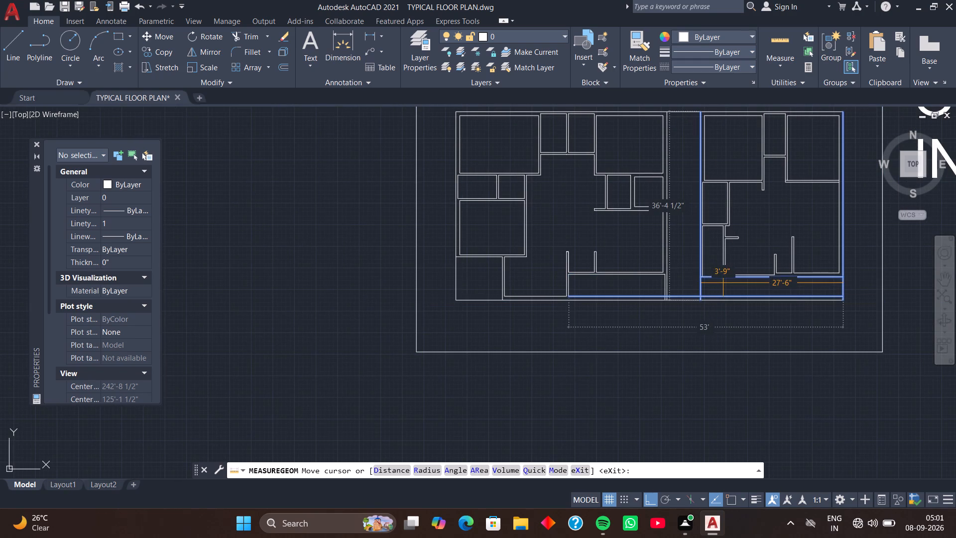
scroll(723, 283, up, 4)
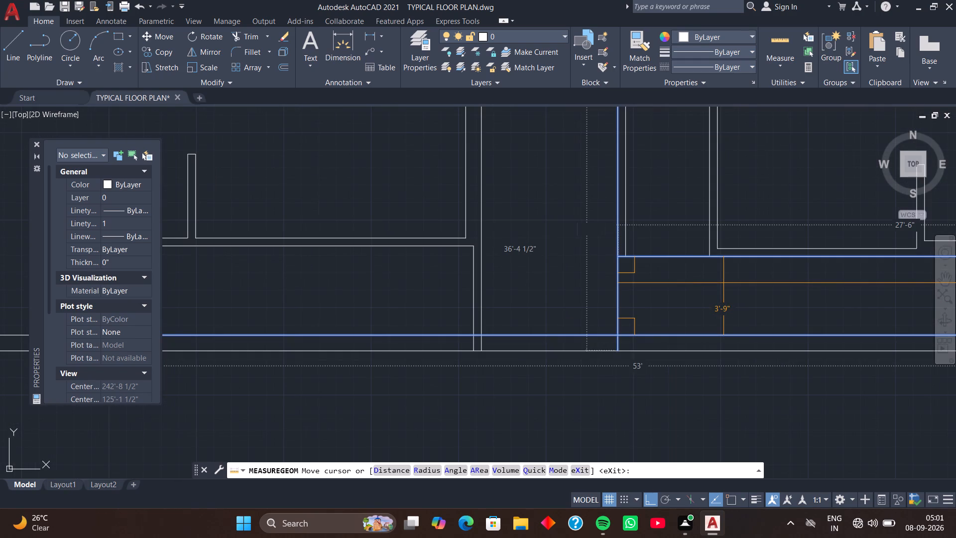
scroll(723, 283, down, 3)
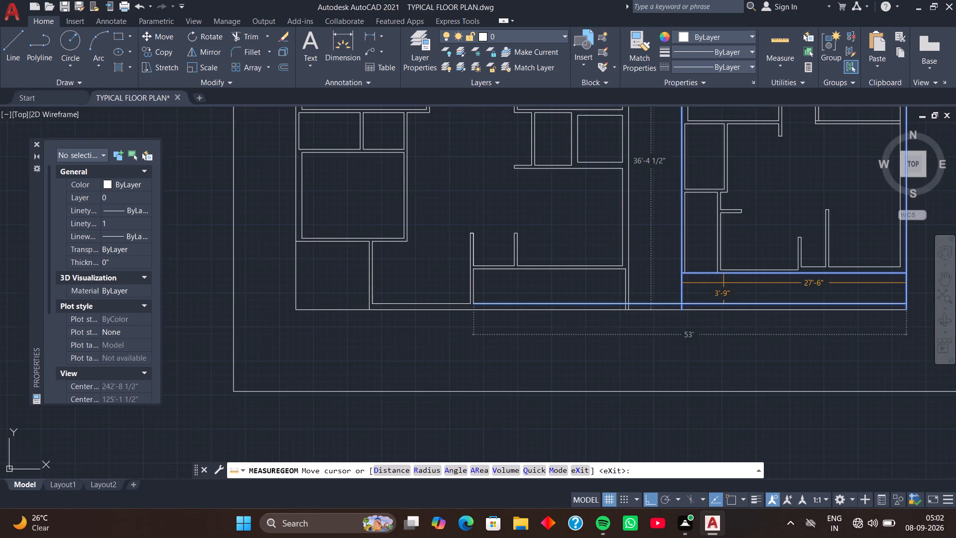
middle_drag(723, 283, 641, 282)
scroll(760, 301, up, 3)
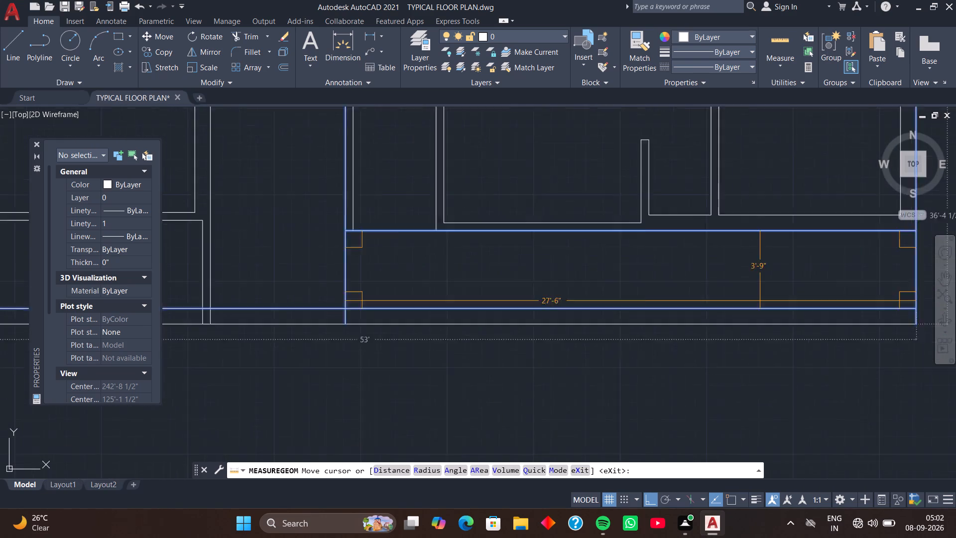
scroll(761, 301, down, 2)
middle_drag(761, 301, 634, 284)
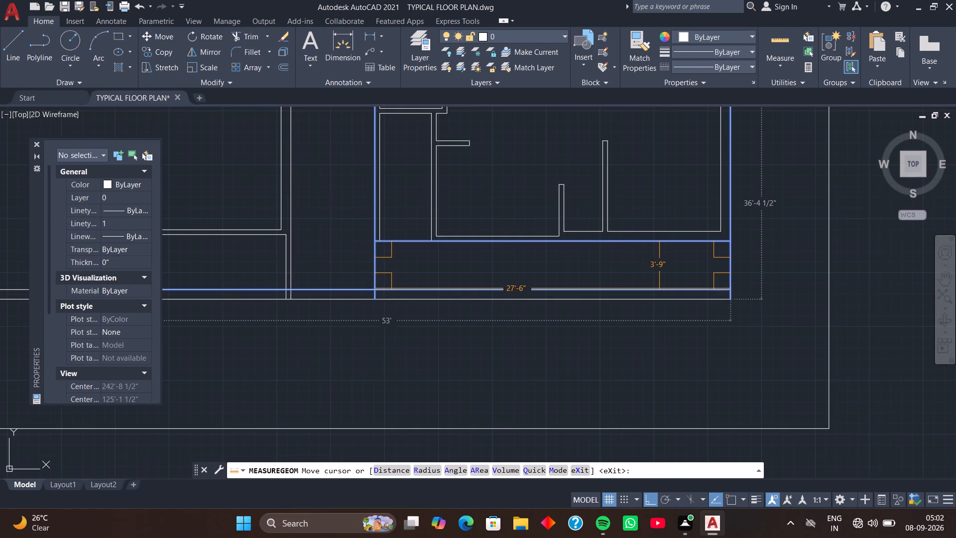
key(space)
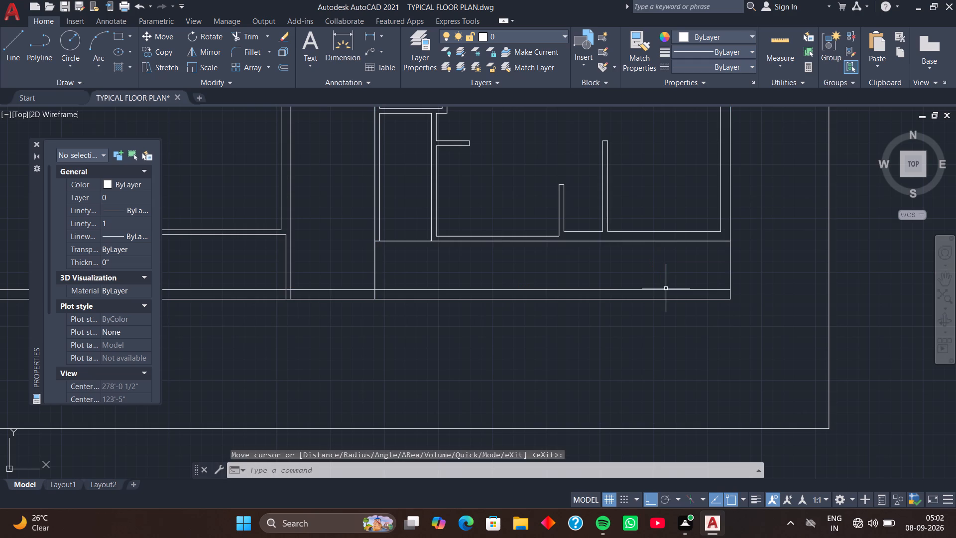
Trim the inner south wall line out of the gap between the units and clean up the narrow south room's southeast inside corner.
middle_drag(625, 275, 690, 282)
middle_drag(608, 296, 733, 299)
middle_drag(626, 293, 687, 305)
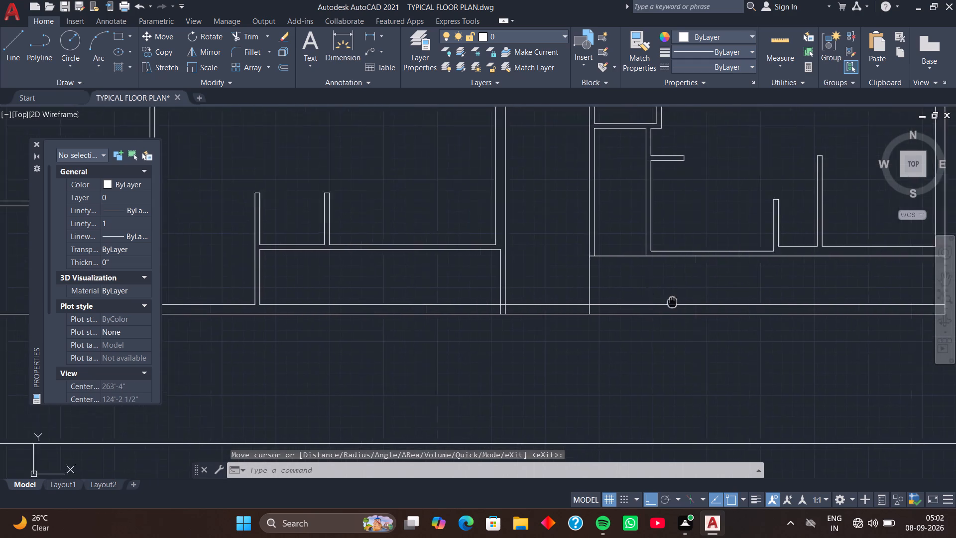
middle_drag(687, 305, 724, 313)
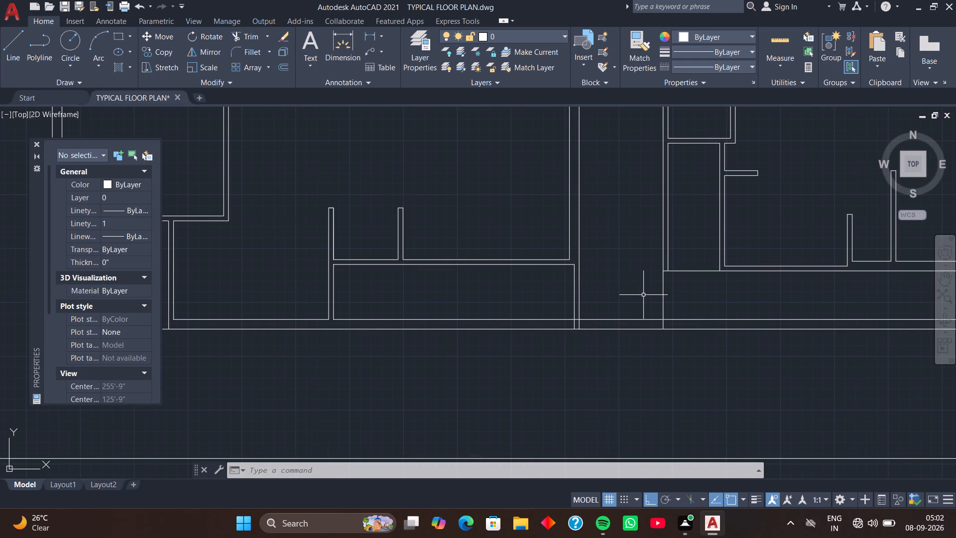
middle_drag(640, 294, 691, 285)
middle_drag(662, 282, 667, 283)
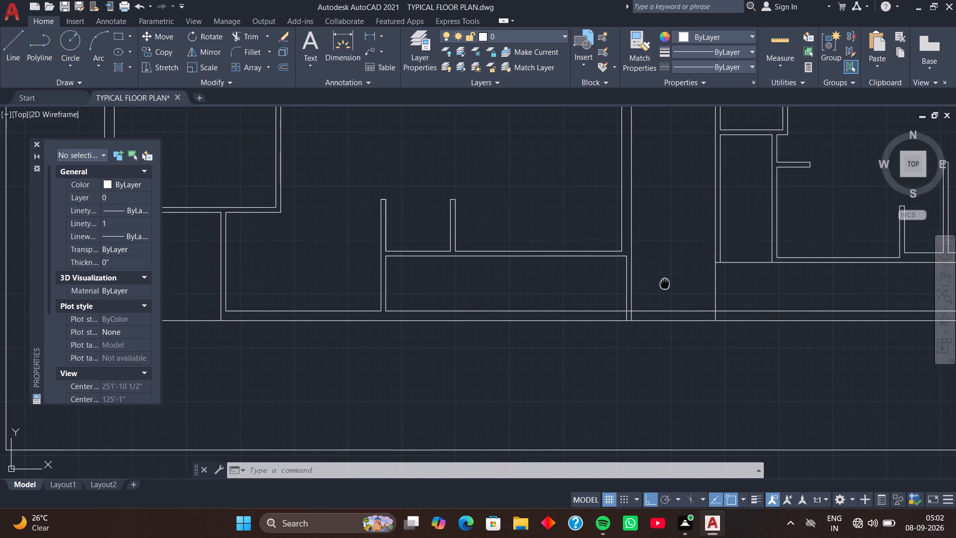
middle_drag(667, 283, 677, 286)
middle_drag(677, 286, 683, 302)
scroll(680, 312, up, 1)
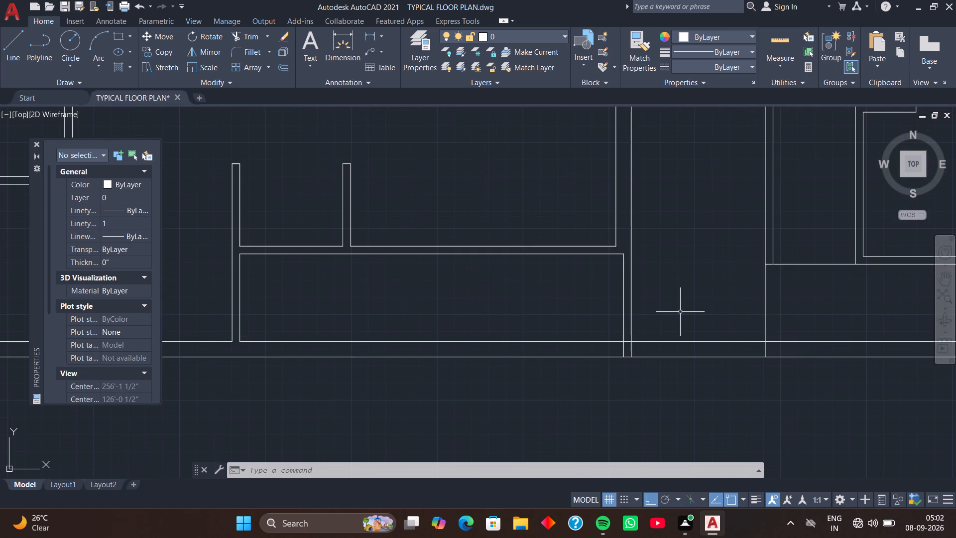
middle_drag(680, 312, 687, 313)
key(t)
key(r)
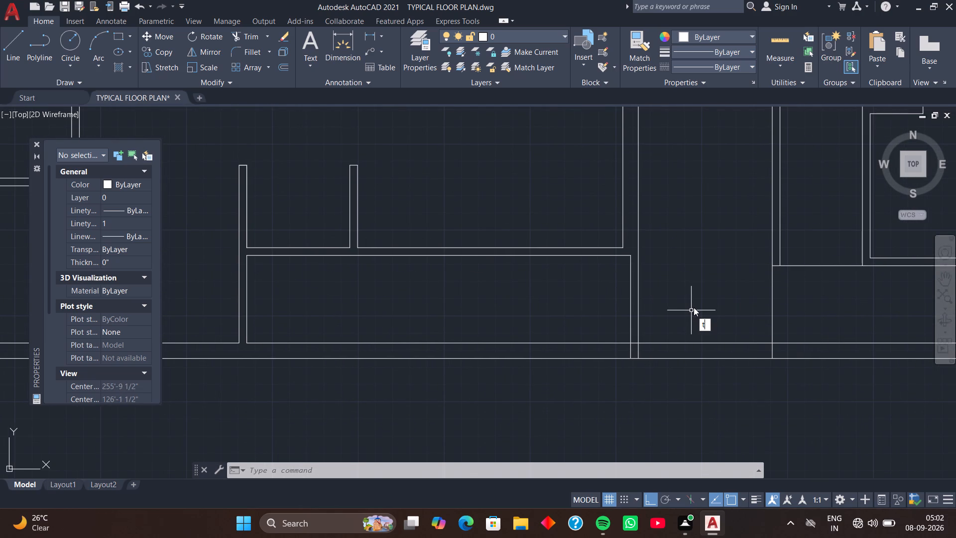
key(space)
middle_drag(672, 309, 670, 271)
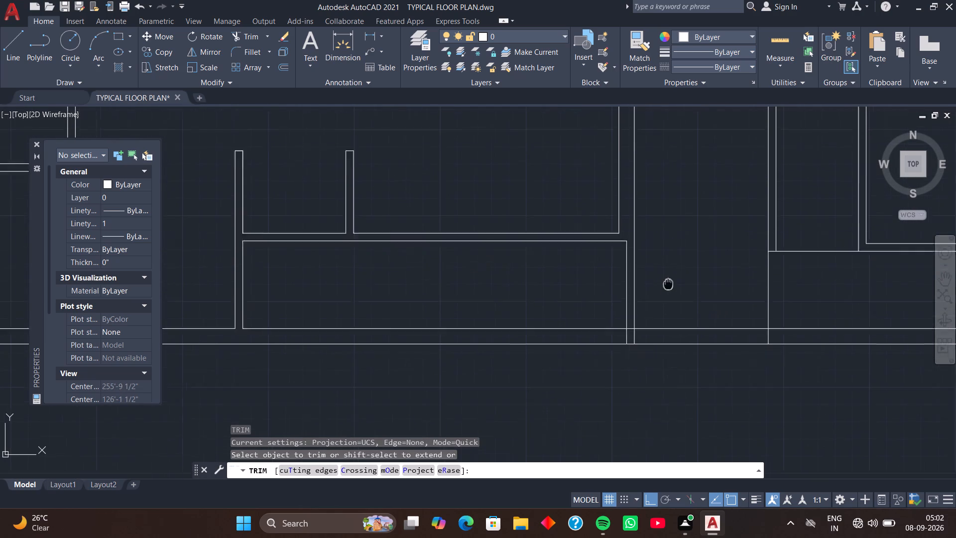
middle_drag(670, 271, 672, 256)
click(657, 290)
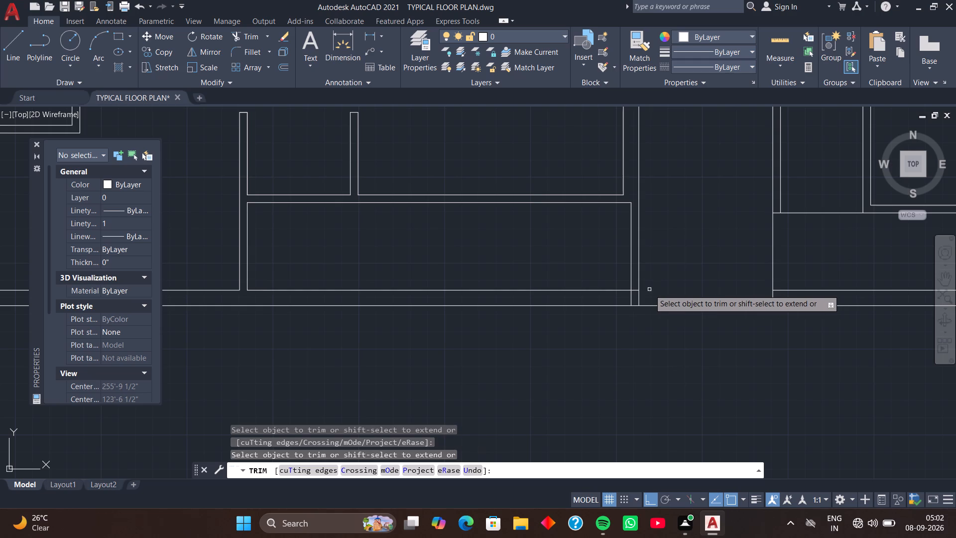
scroll(637, 289, up, 4)
click(626, 292)
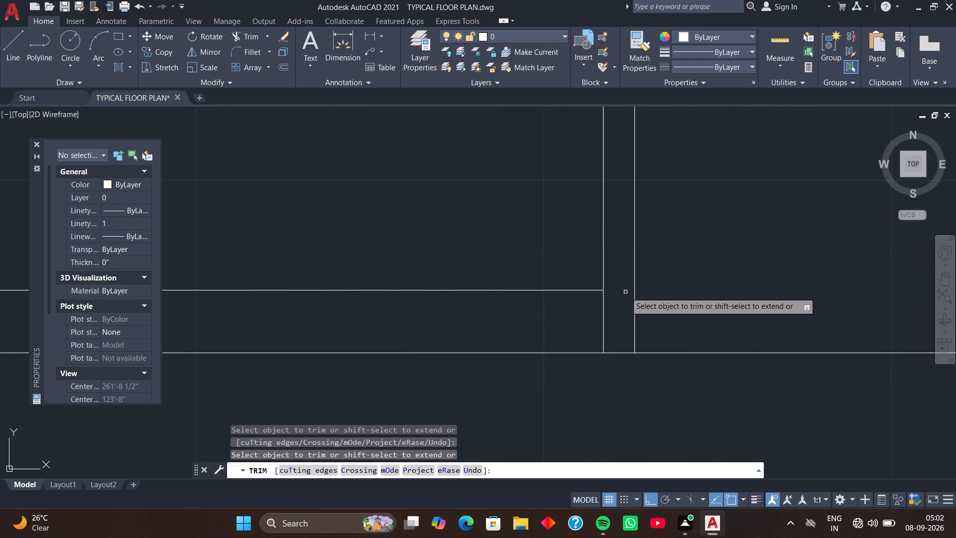
click(604, 306)
Trim away the inner south wall line along the smaller unit's south strip, east of the gap between the units.
scroll(649, 314, down, 3)
middle_drag(703, 300, 651, 291)
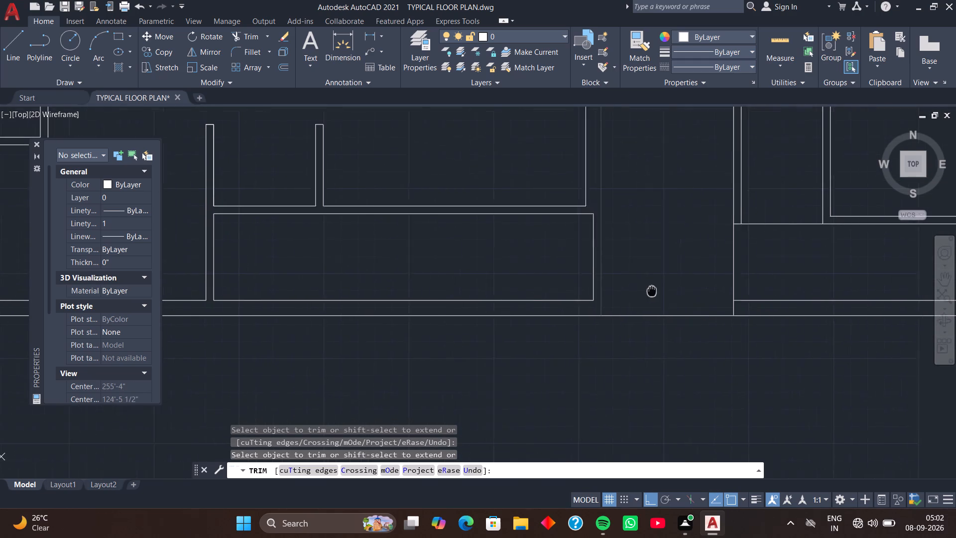
middle_drag(651, 291, 650, 290)
click(752, 299)
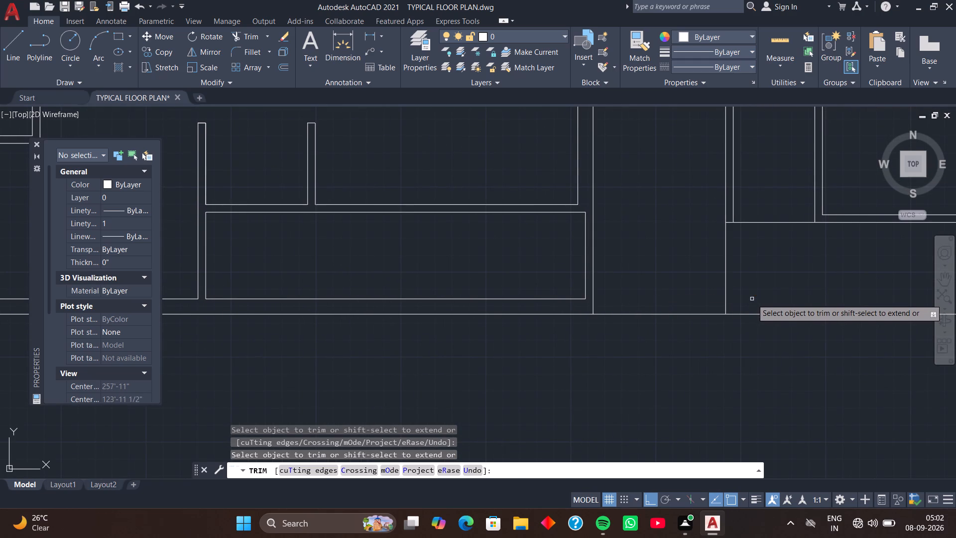
scroll(696, 318, down, 2)
middle_drag(675, 323, 729, 330)
middle_drag(615, 328, 636, 330)
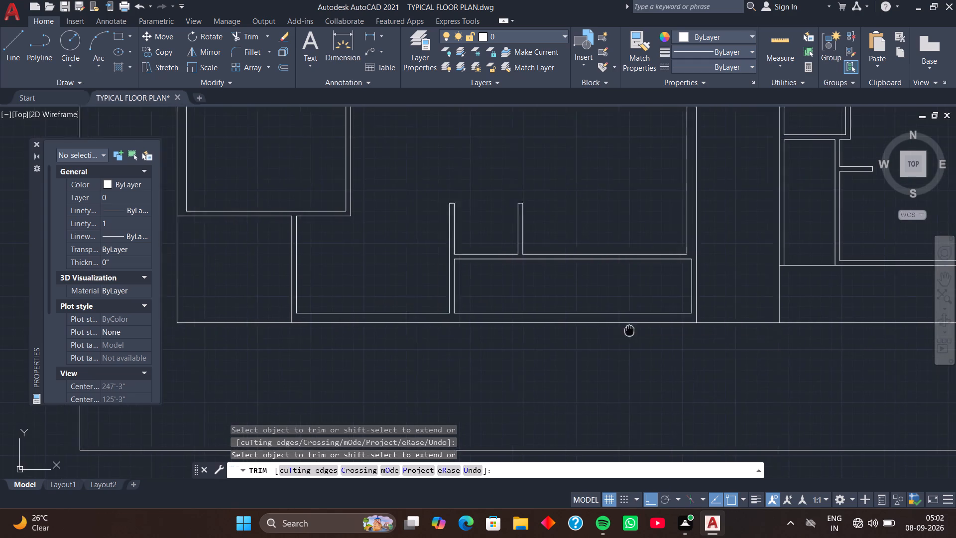
middle_drag(636, 330, 662, 333)
middle_drag(615, 295, 654, 315)
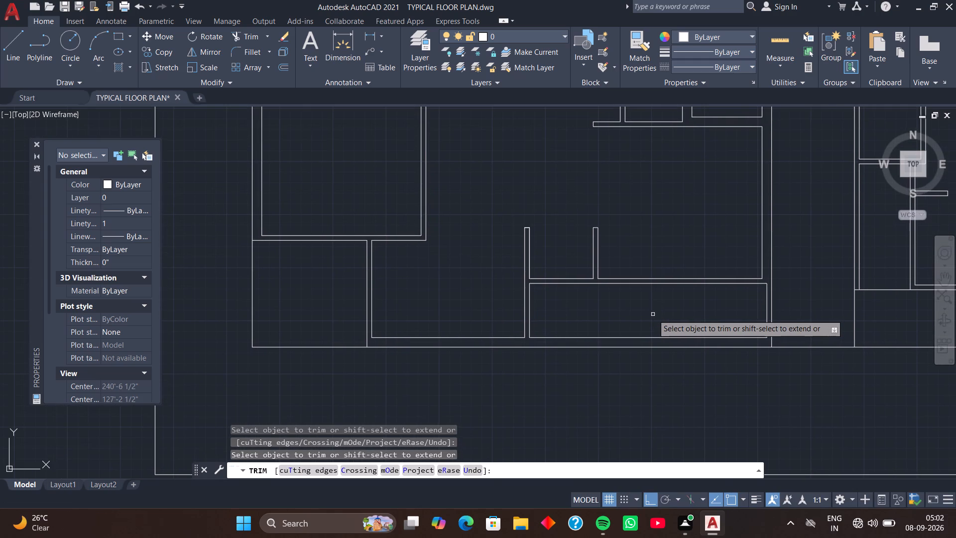
key(space)
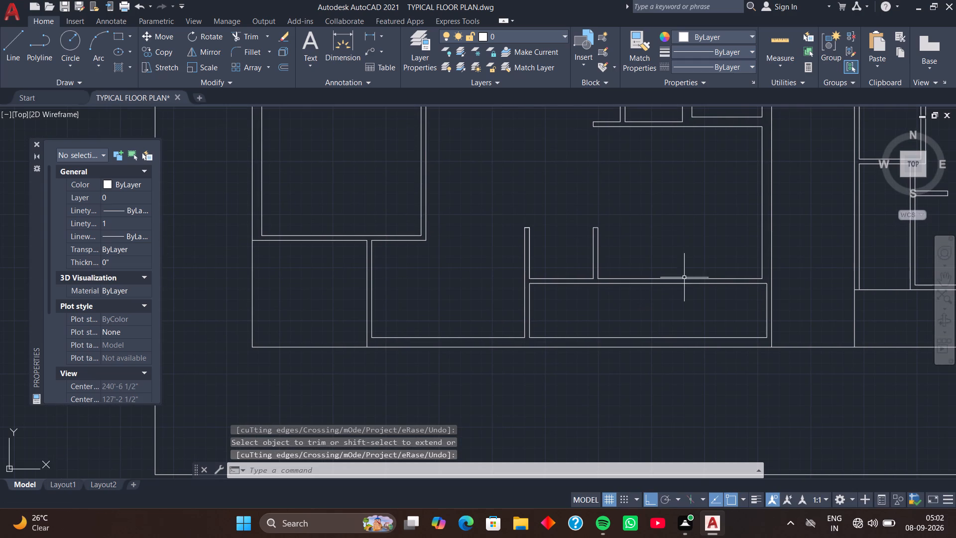
Erase the two-line partition north of the narrow south room, together with the short stub wall standing on it and its end cap.
click(687, 272)
click(574, 295)
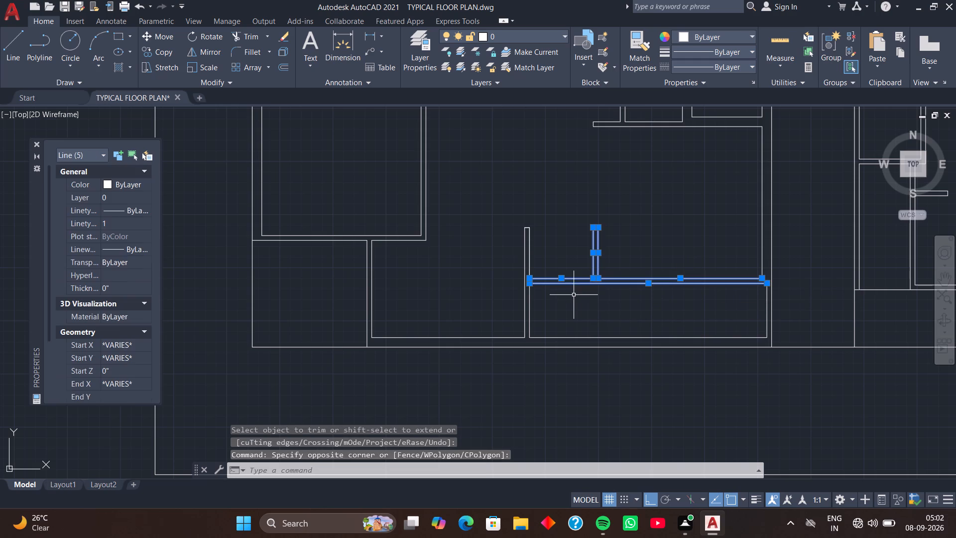
key(Delete)
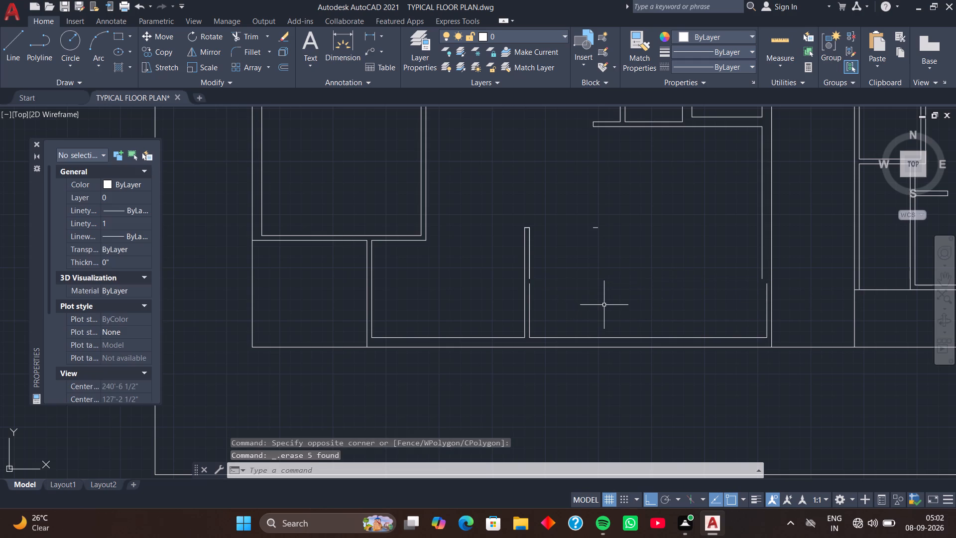
click(636, 211)
click(540, 248)
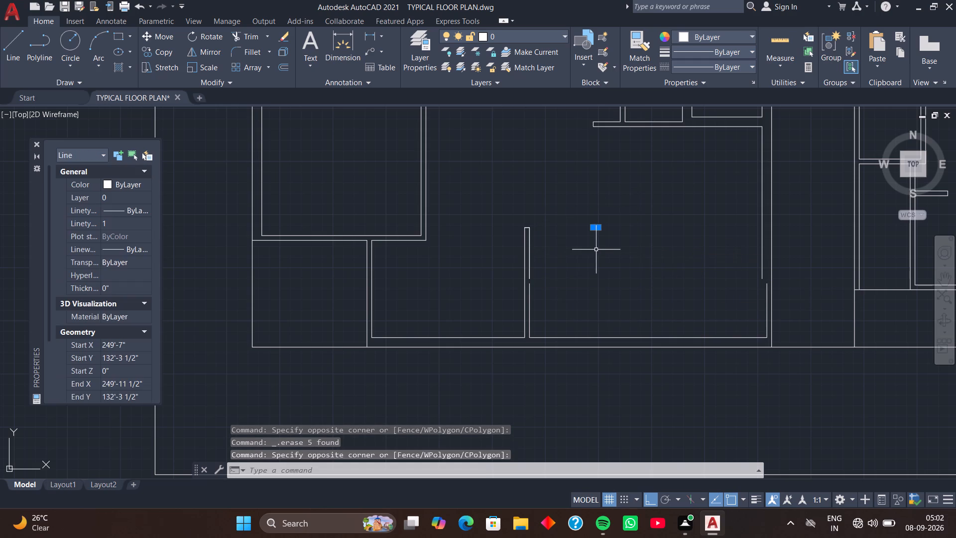
key(Delete)
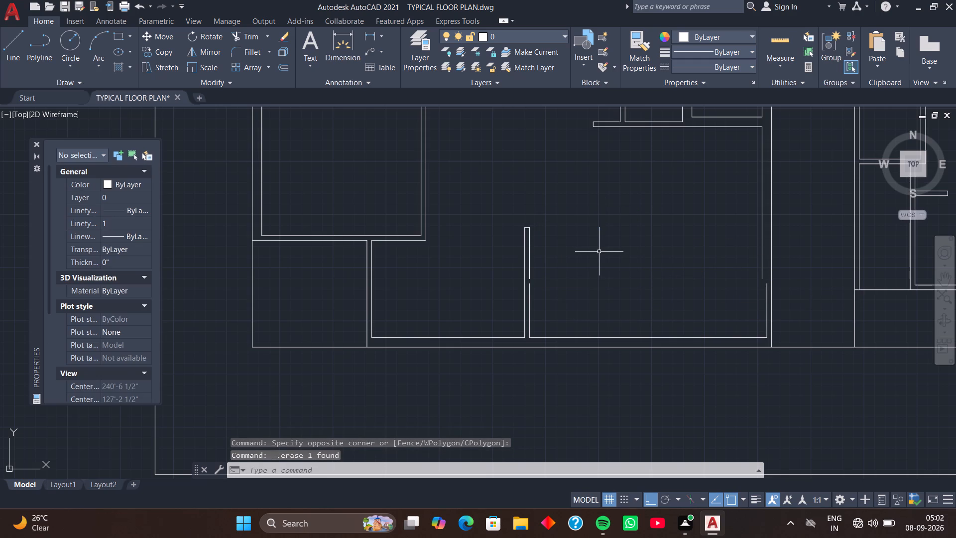
Redraw the narrow south room's north partition by offsetting its inner south line 5' north and that copy a further 4.5".
key(o)
key(space)
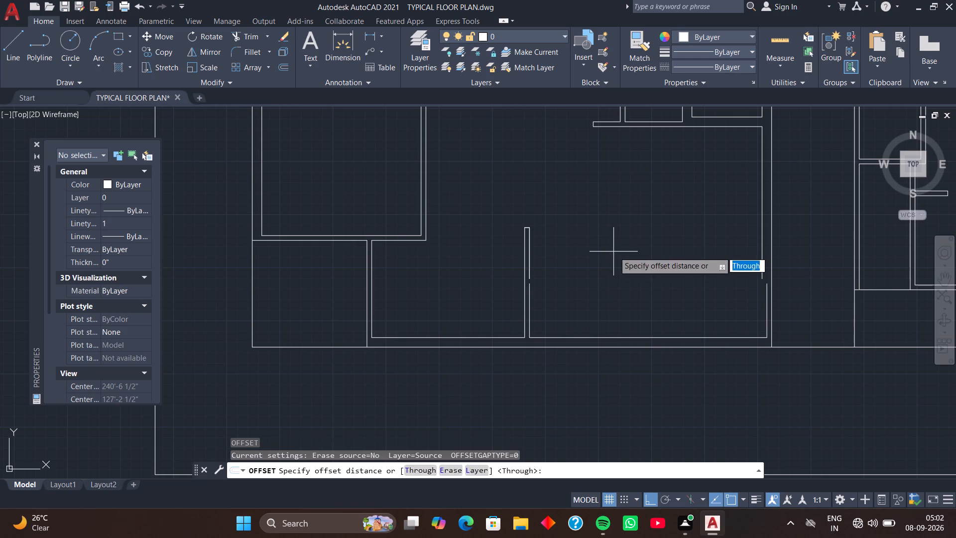
key(space)
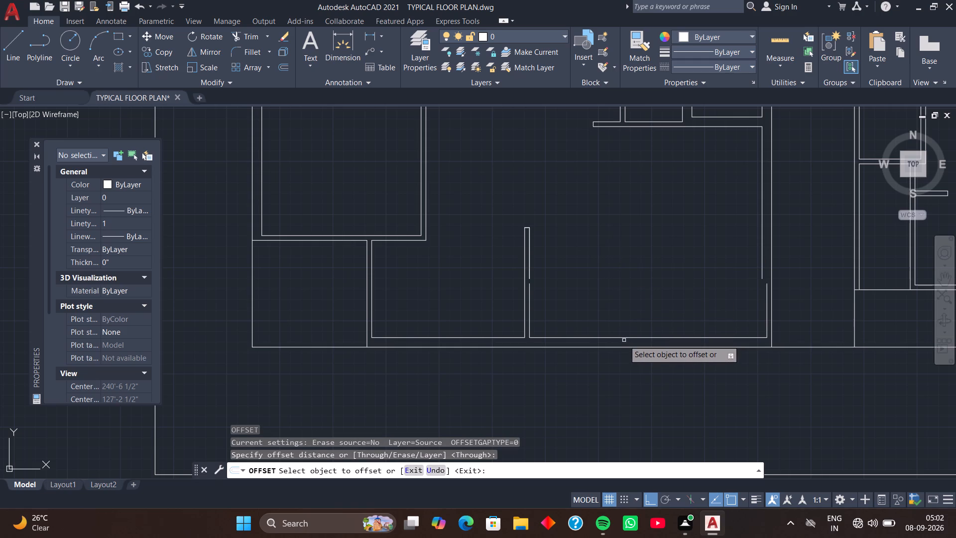
click(624, 337)
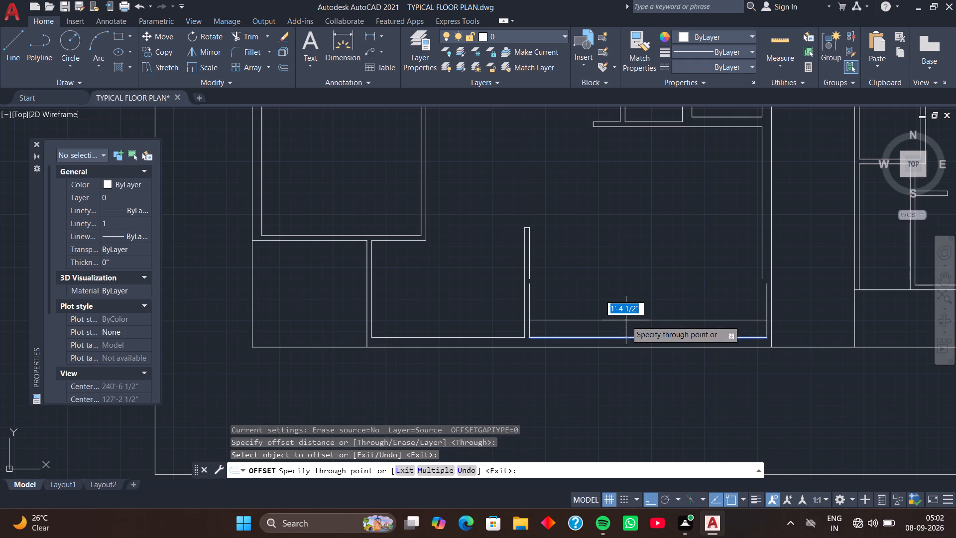
text(5')
key(Return)
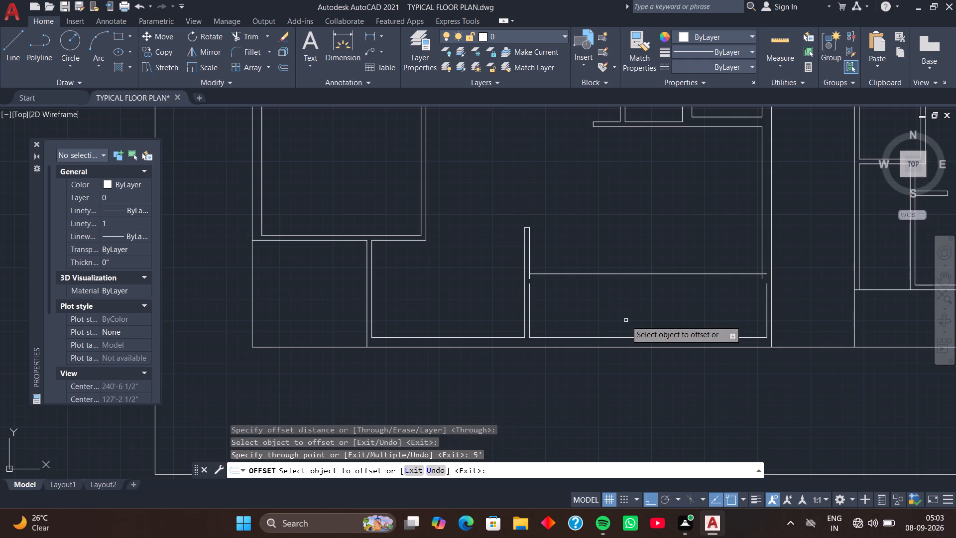
click(650, 272)
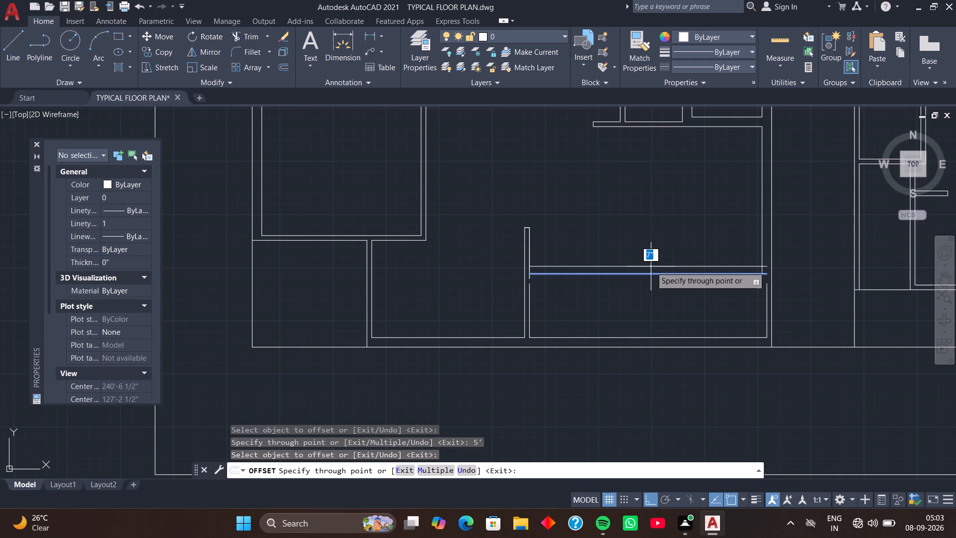
key(4)
text(.5)
key(Return)
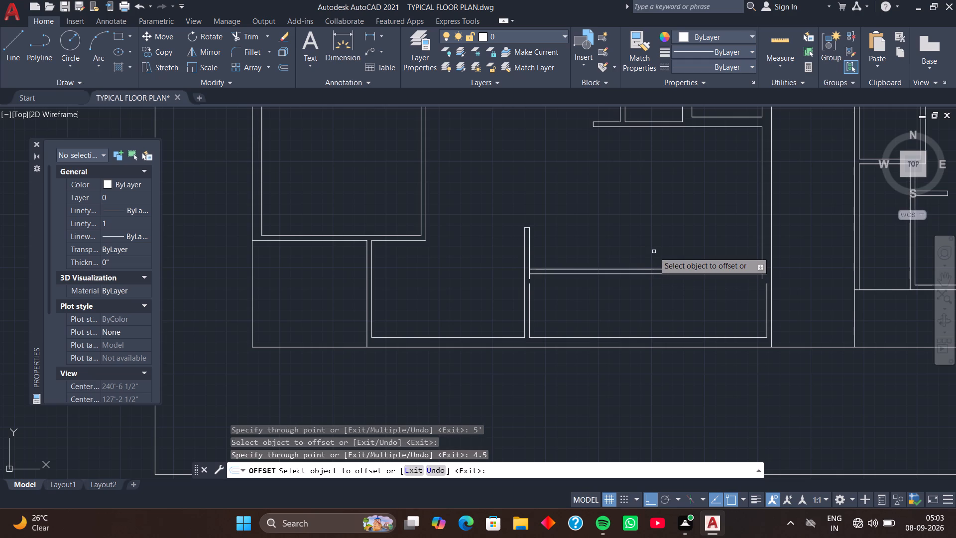
key(space)
Trim the west wall's inner face between the two new partition lines to open the junction.
scroll(579, 288, up, 2)
middle_drag(543, 273, 580, 290)
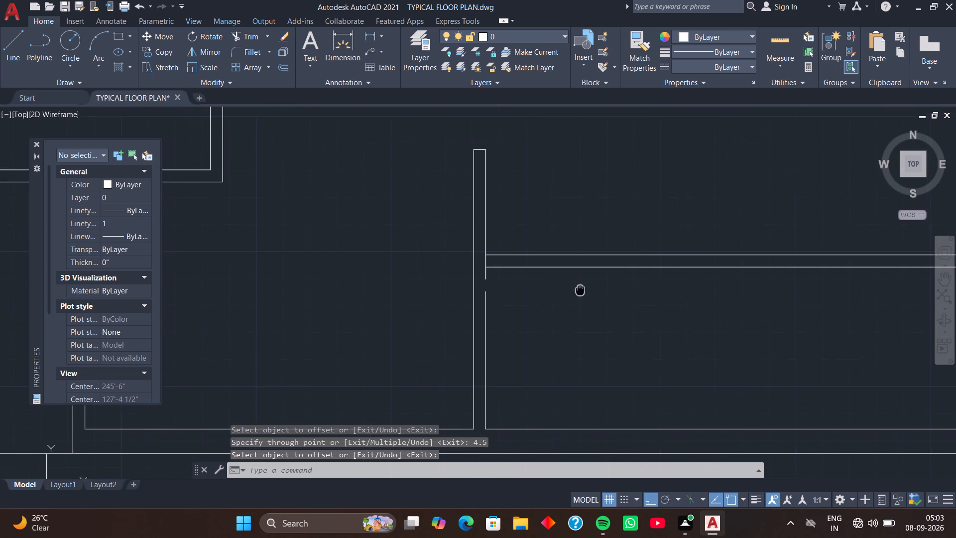
middle_drag(580, 290, 580, 291)
text(tr)
key(space)
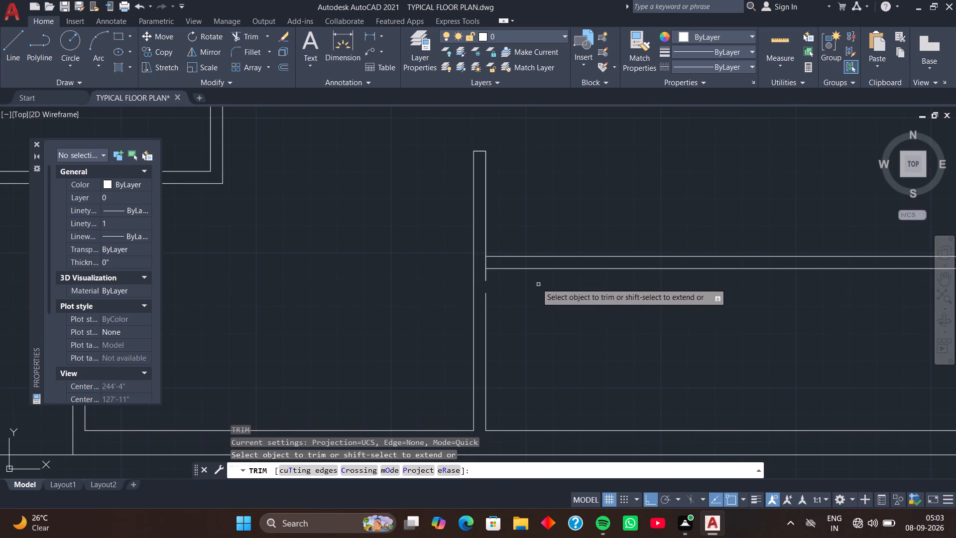
scroll(506, 282, up, 2)
click(450, 236)
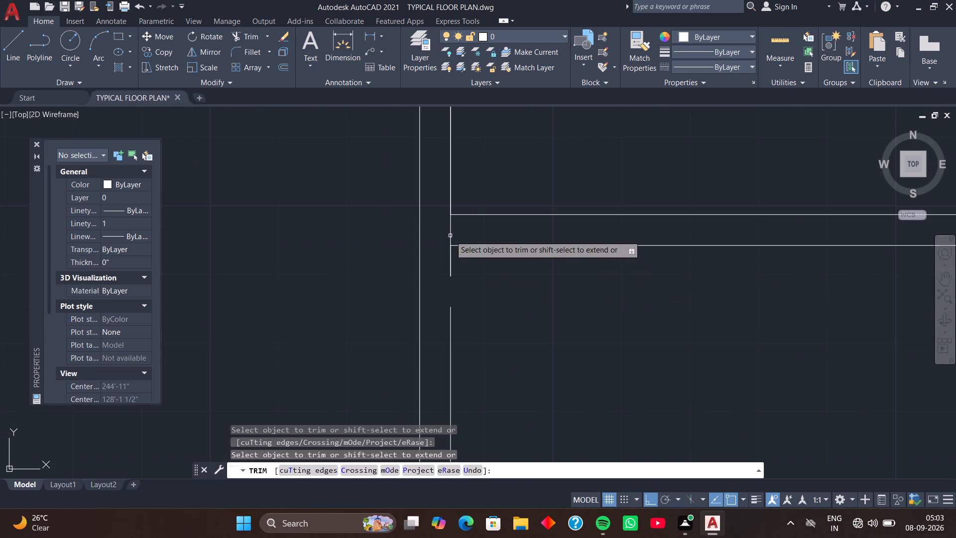
scroll(637, 260, down, 3)
middle_drag(661, 278, 491, 281)
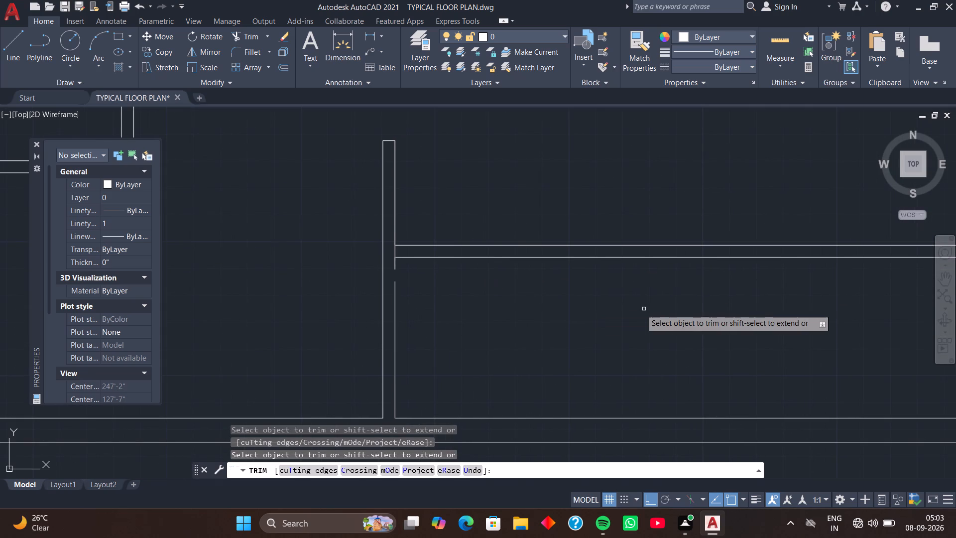
scroll(392, 245, up, 4)
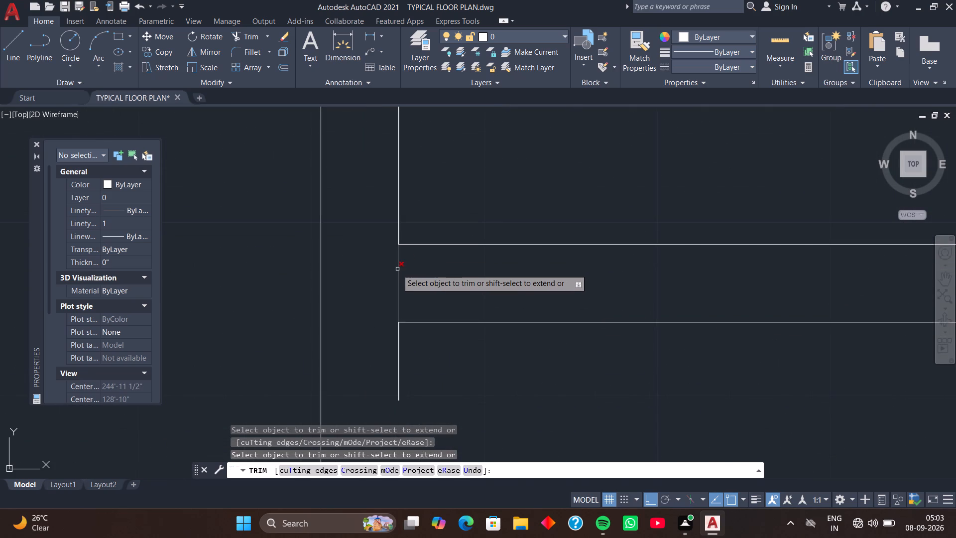
click(397, 269)
Trim the new partition's east end and the east wall line of the room above into a clean inside corner.
scroll(447, 287, down, 3)
scroll(564, 318, down, 1)
middle_drag(586, 334, 492, 321)
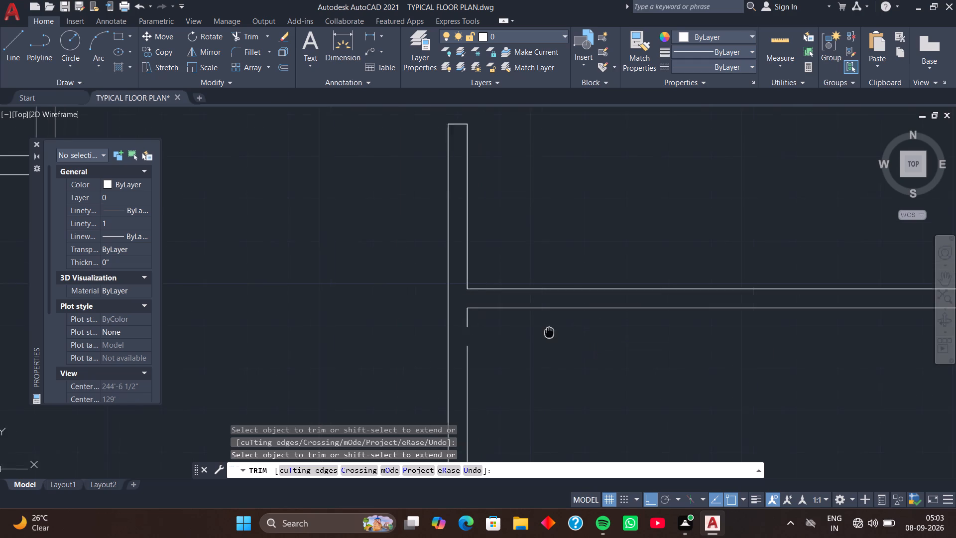
middle_drag(492, 321, 403, 308)
middle_drag(720, 353, 427, 354)
scroll(718, 353, down, 1)
middle_drag(784, 371, 718, 377)
scroll(700, 347, up, 3)
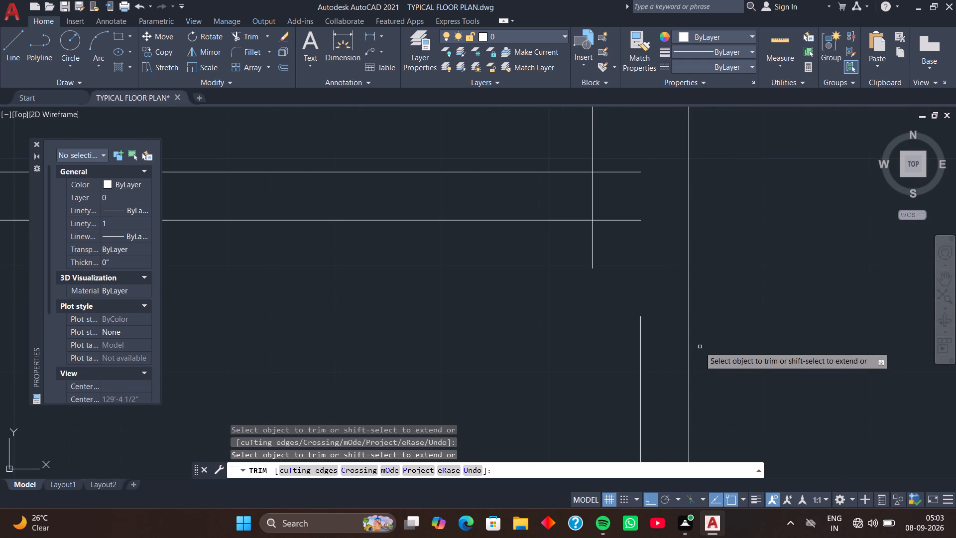
middle_drag(657, 294, 706, 316)
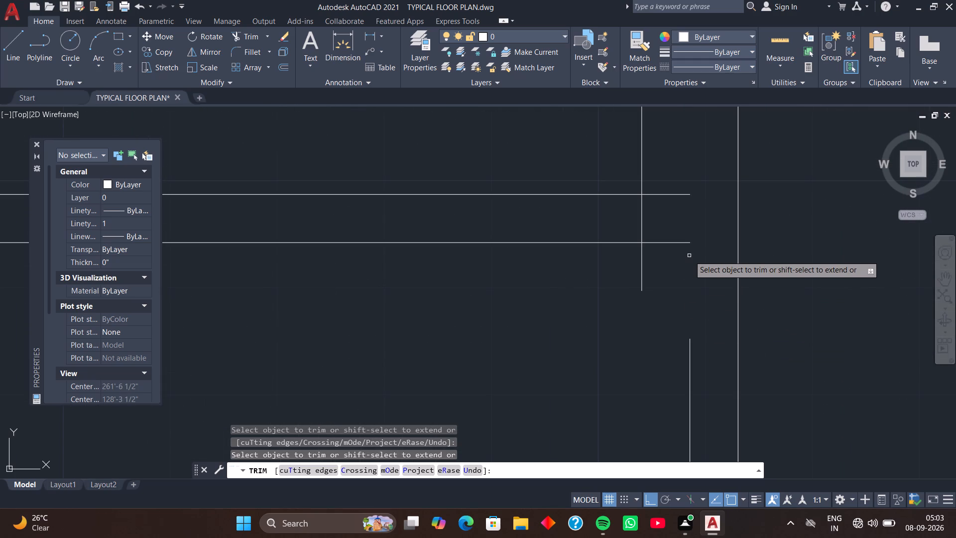
click(643, 263)
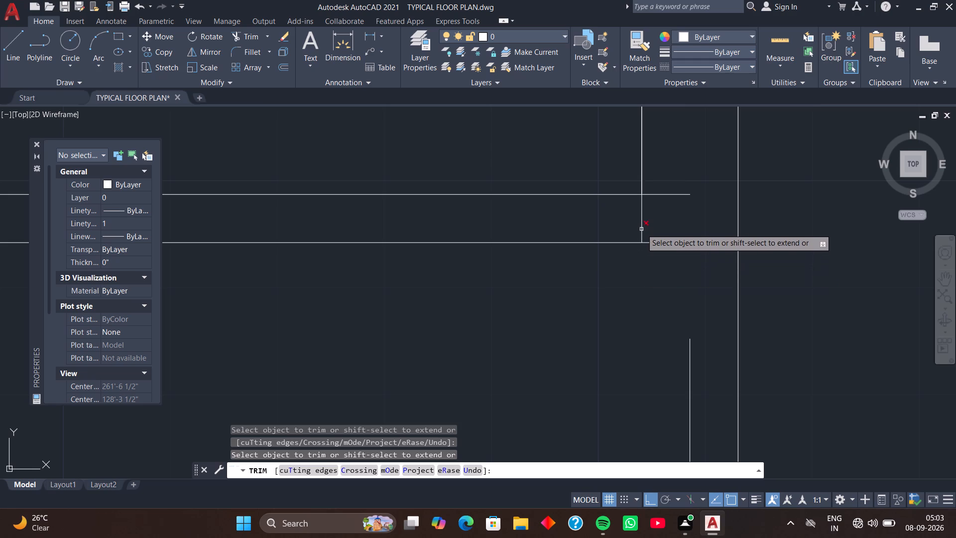
click(643, 225)
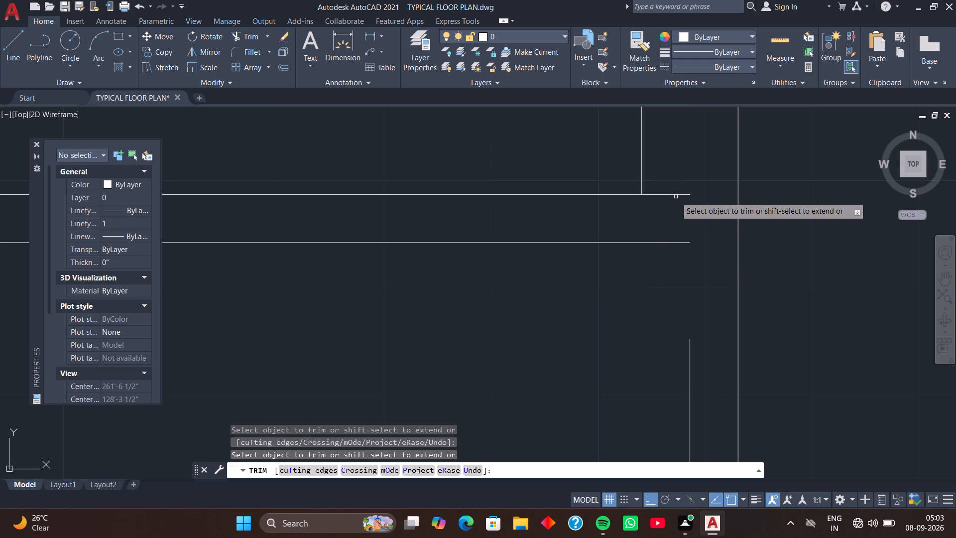
click(677, 194)
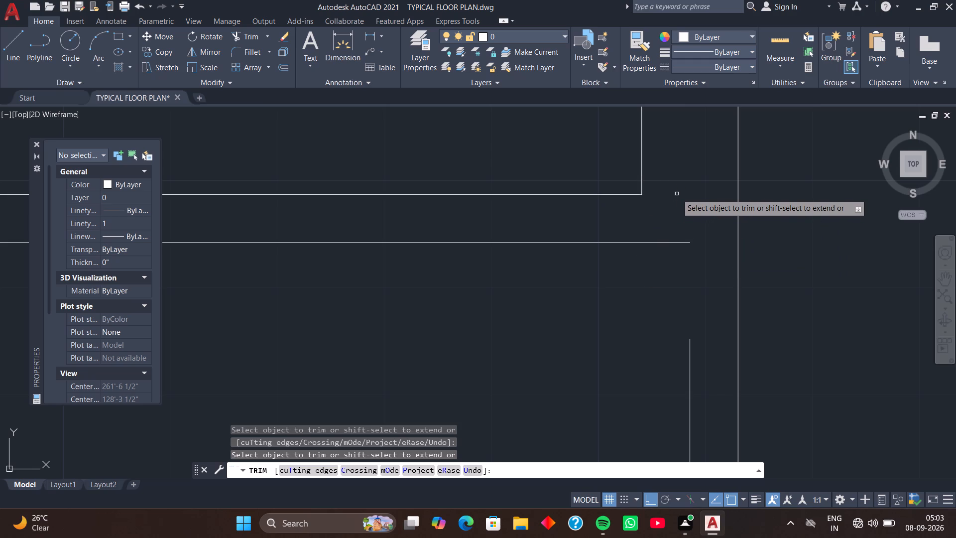
key(space)
Extend the narrow south room's east and west inner wall lines north to meet the new partition's south line.
key(e)
key(x)
key(space)
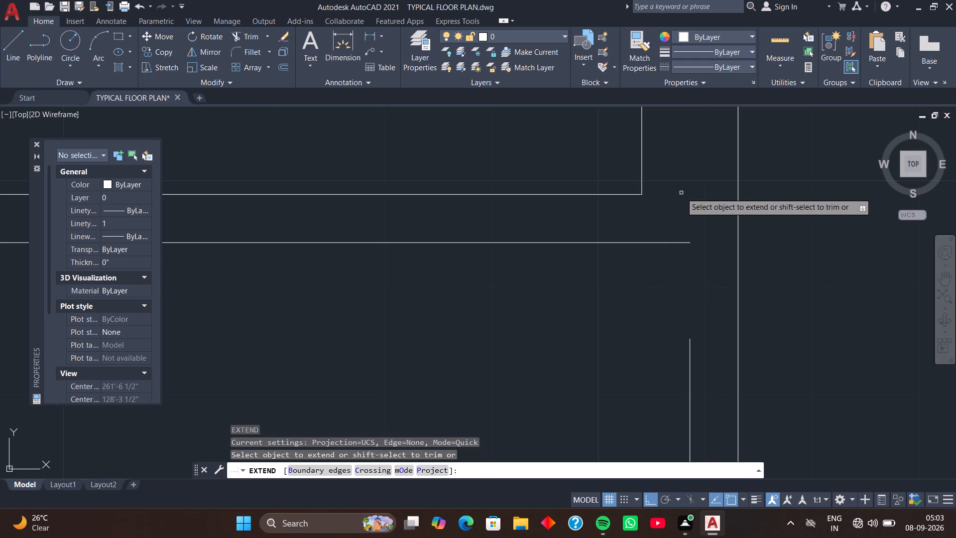
click(690, 362)
scroll(666, 361, down, 2)
middle_drag(644, 366, 955, 270)
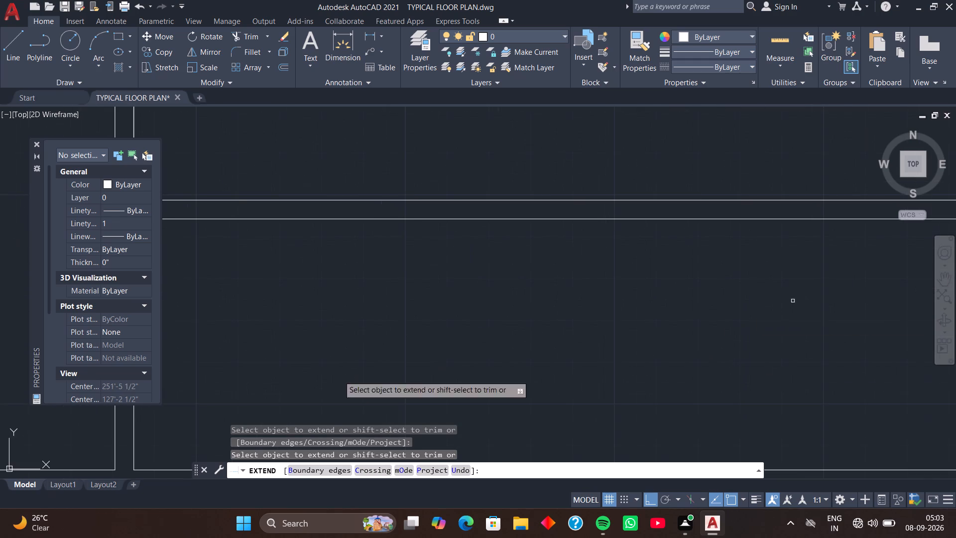
middle_drag(340, 376, 816, 352)
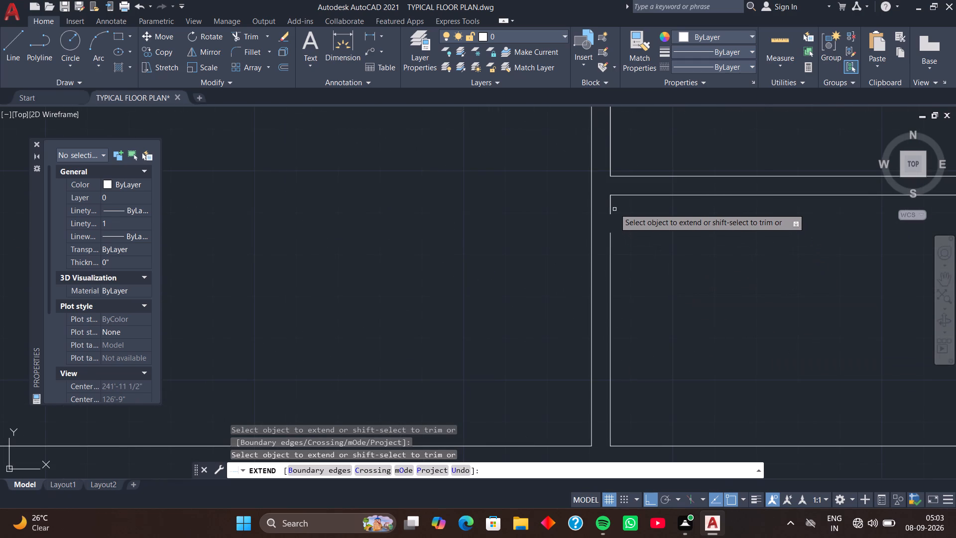
click(612, 205)
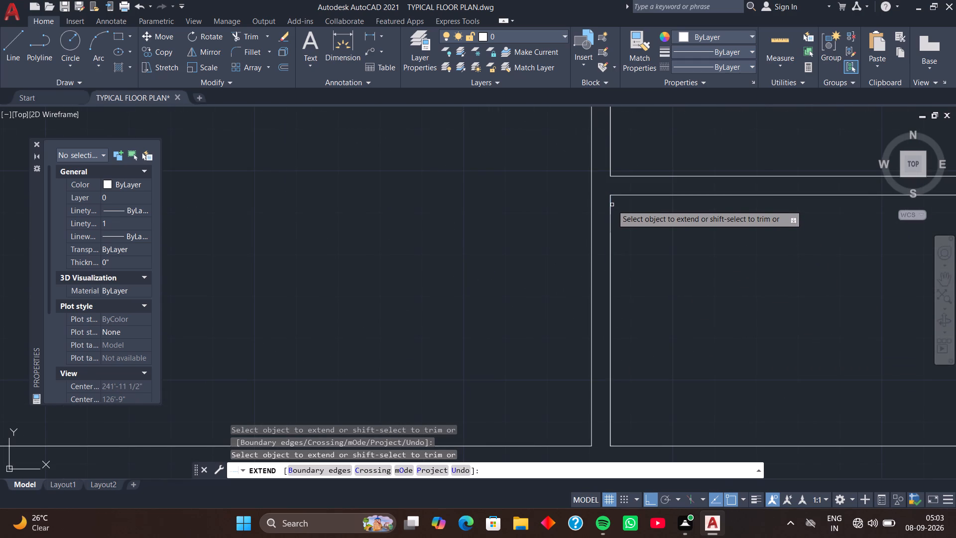
key(space)
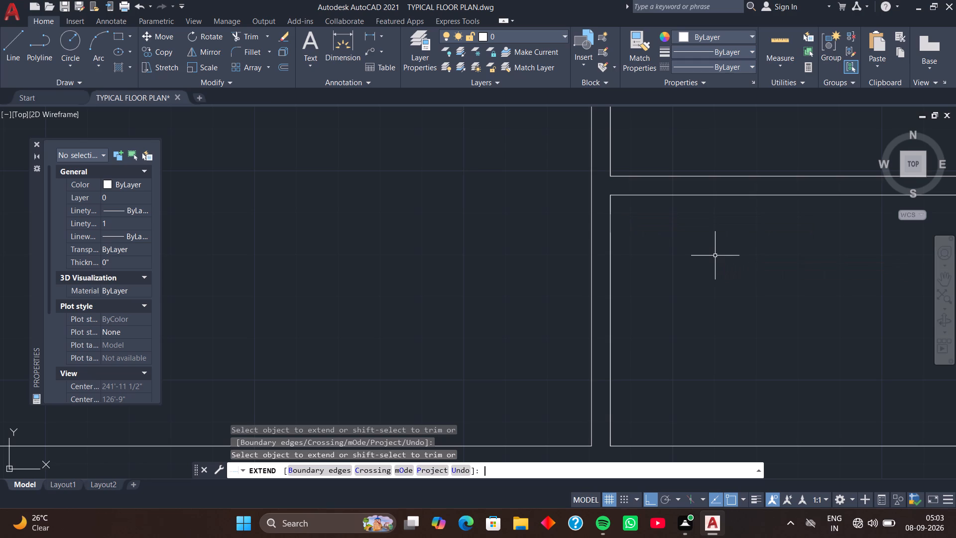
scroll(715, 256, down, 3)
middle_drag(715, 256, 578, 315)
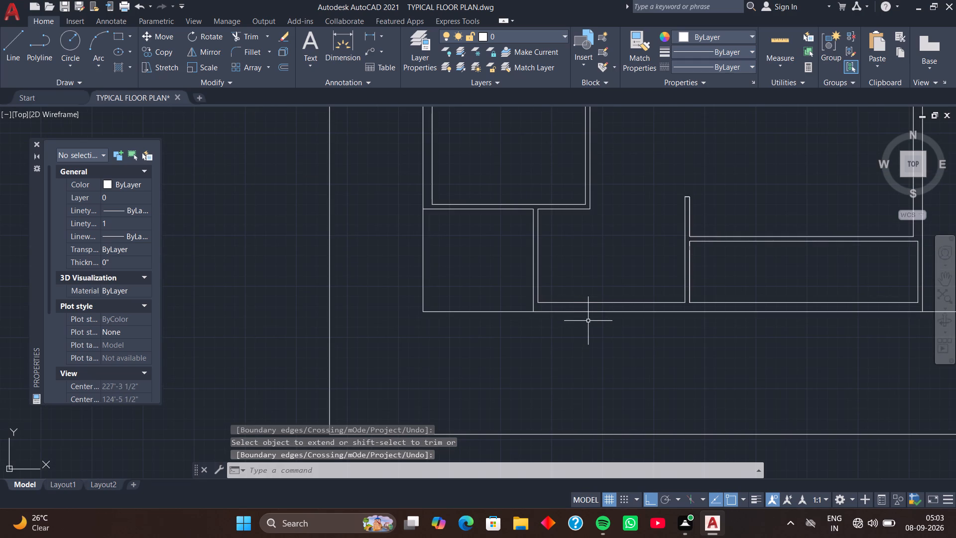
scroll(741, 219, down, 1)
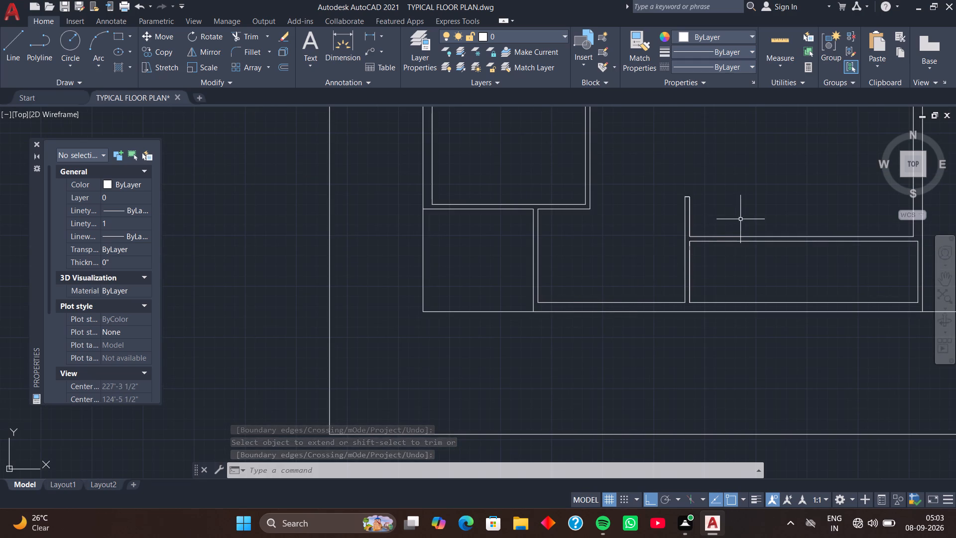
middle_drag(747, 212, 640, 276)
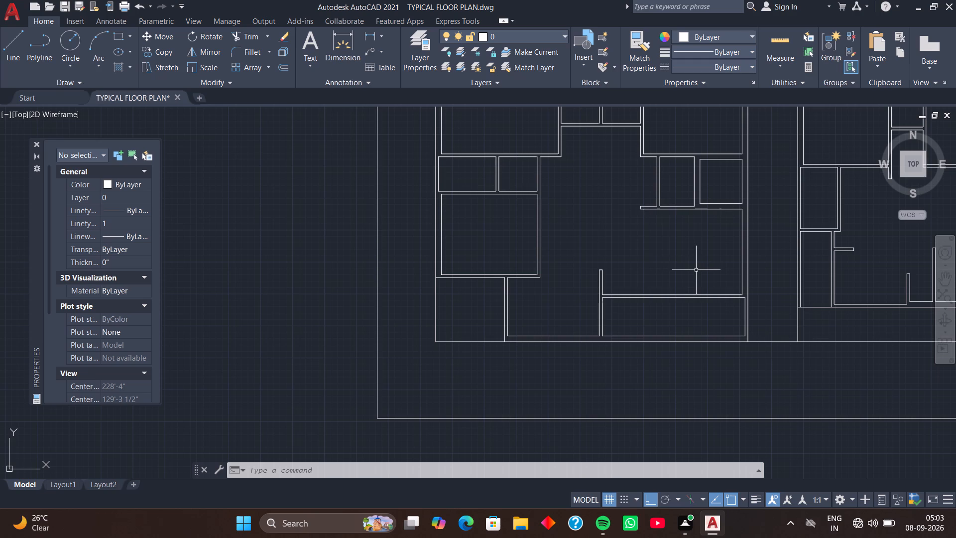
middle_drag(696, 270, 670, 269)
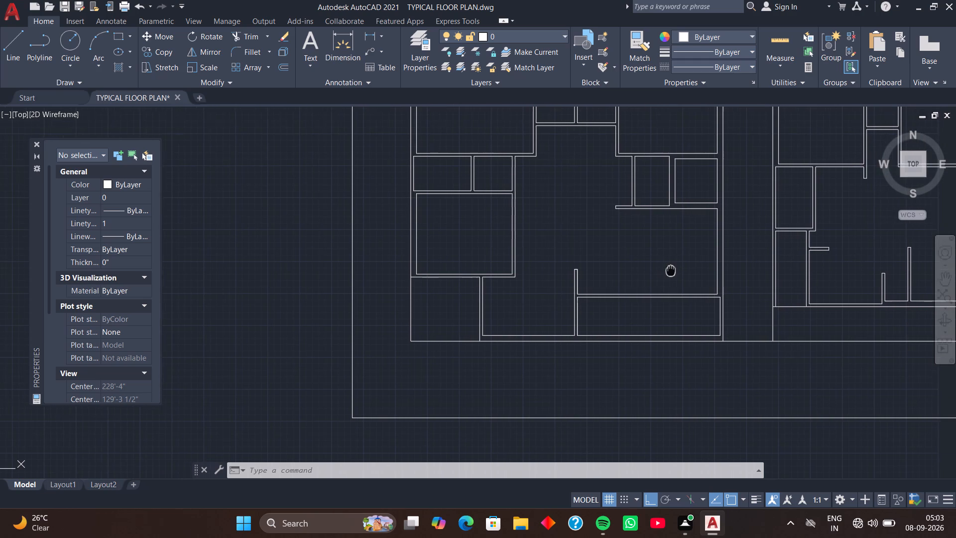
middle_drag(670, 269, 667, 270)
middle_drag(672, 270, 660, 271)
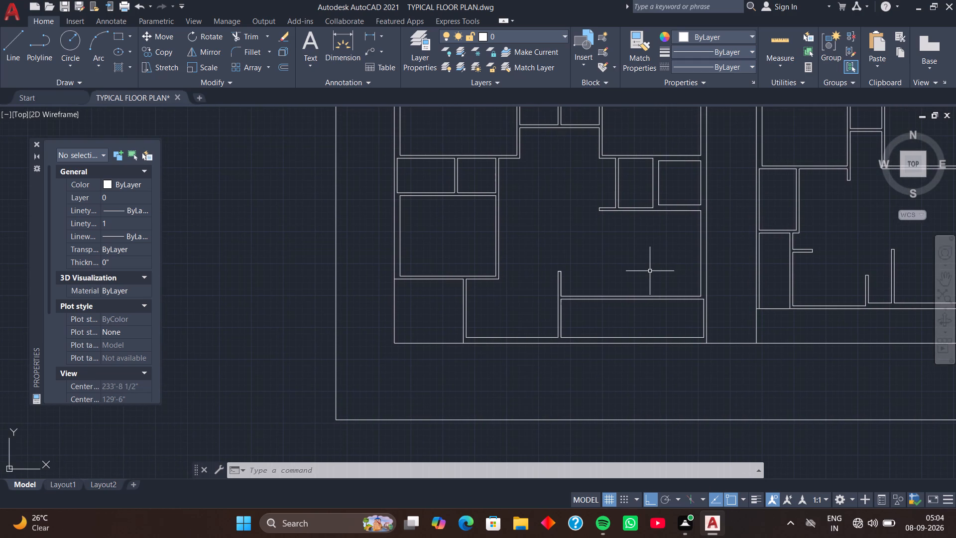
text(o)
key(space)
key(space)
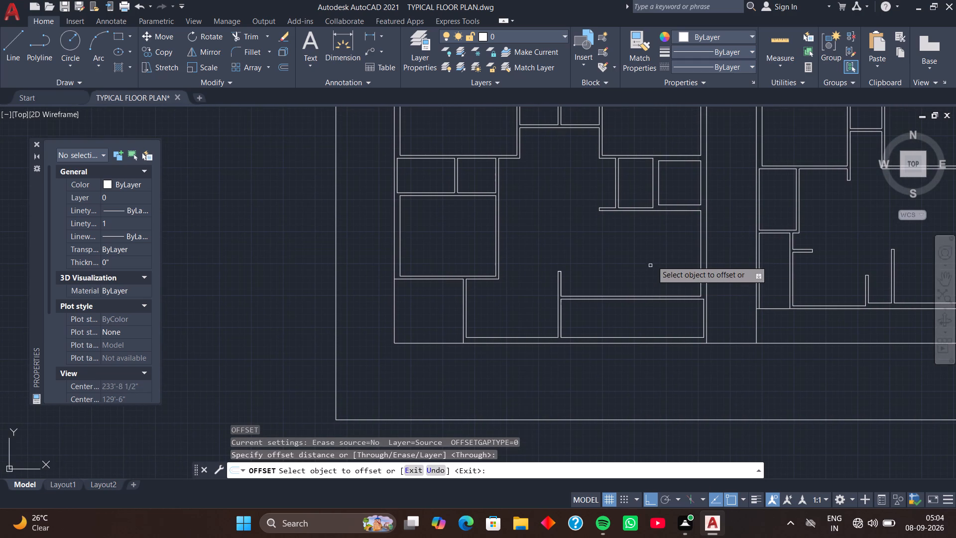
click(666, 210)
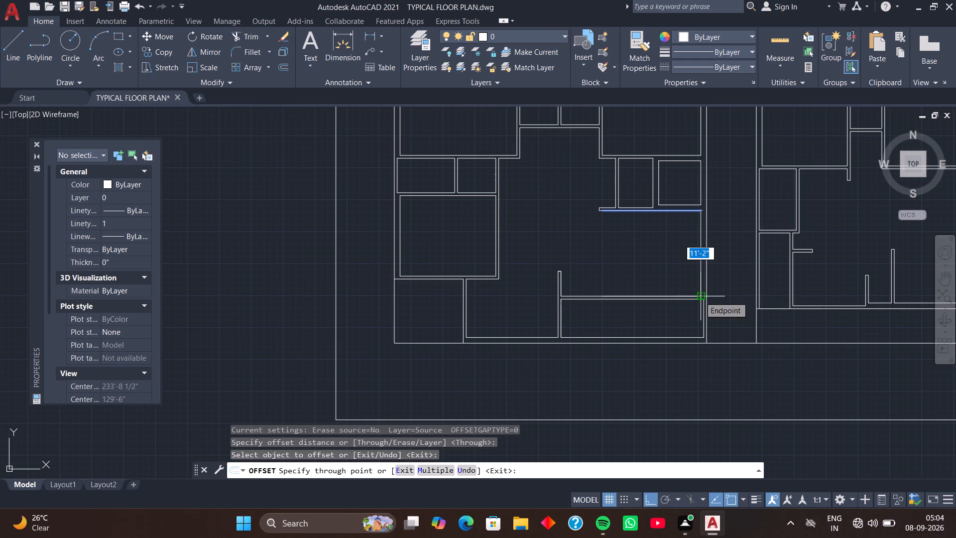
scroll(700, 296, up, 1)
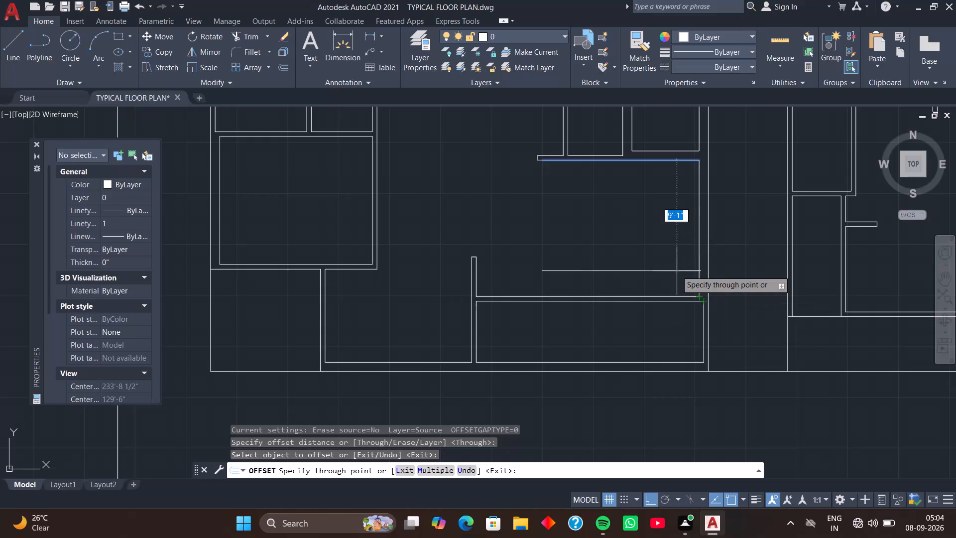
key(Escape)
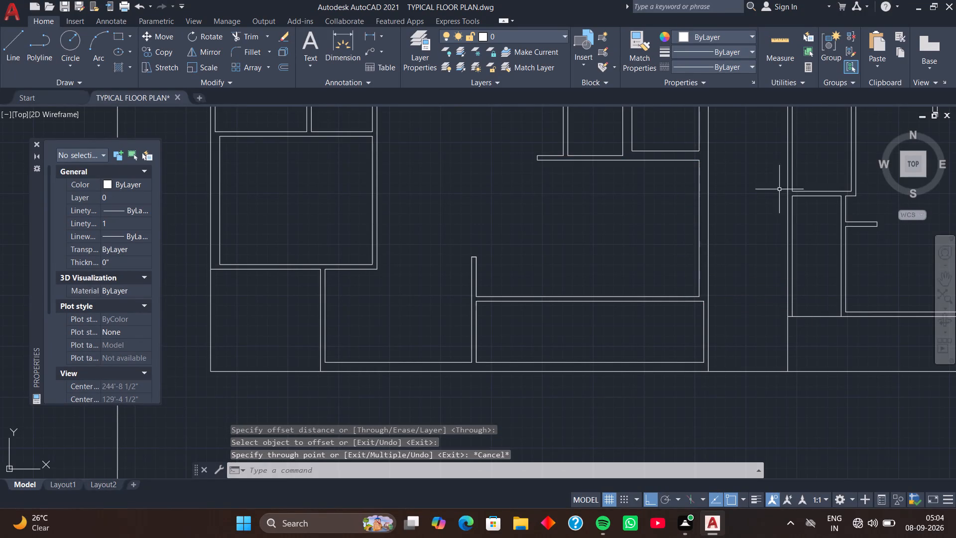
Measure the width and depth of the open room north of the narrow south room, including its north wall line.
click(783, 48)
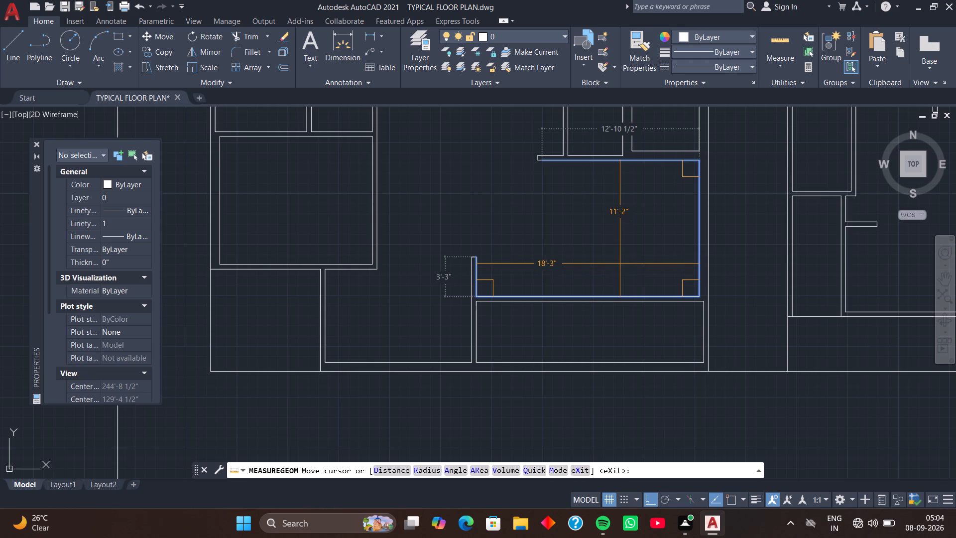
key(space)
Draw the room's west partition by offsetting its east inner wall line 12'10.5" west and that copy a further 4.5" west.
key(o)
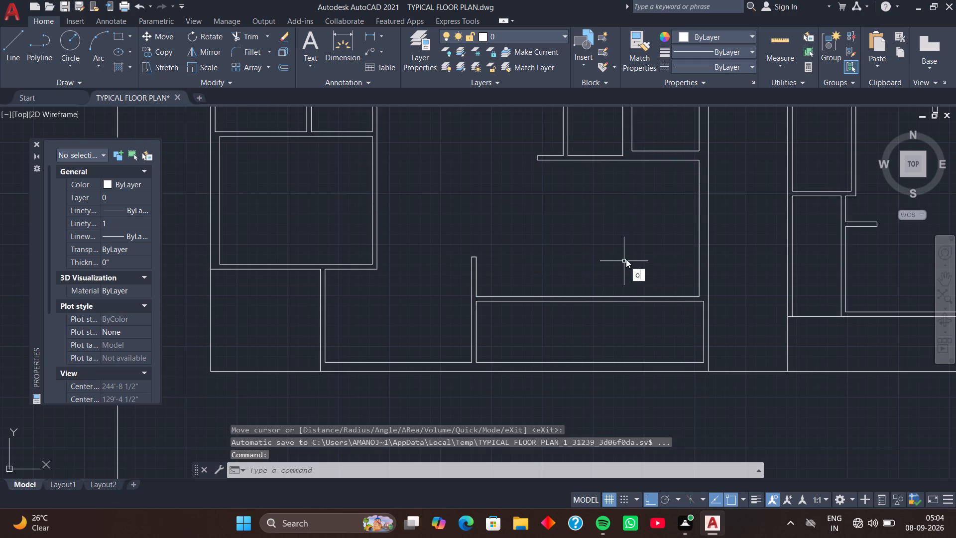
key(space)
key(space)
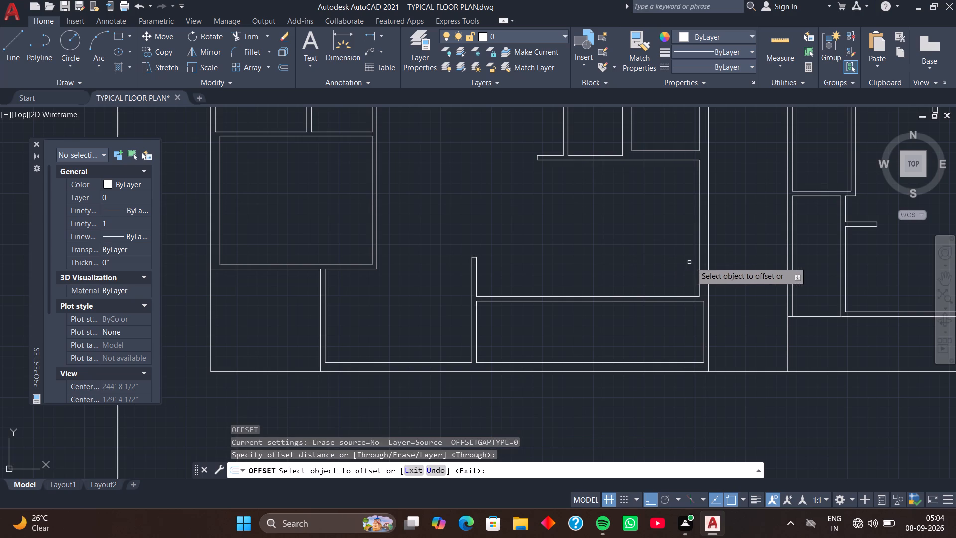
click(700, 263)
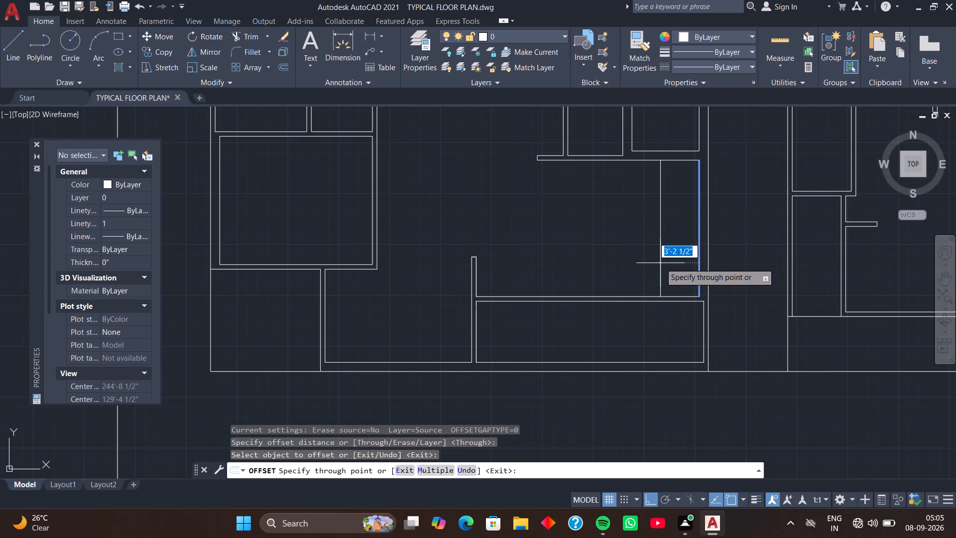
text(12)
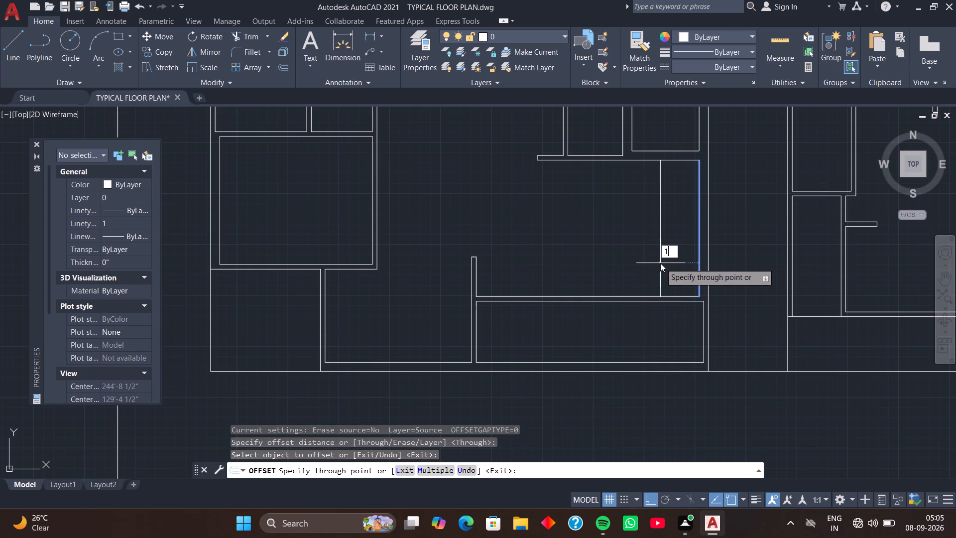
key(apostrophe)
text(10)
text(.5)
key(Return)
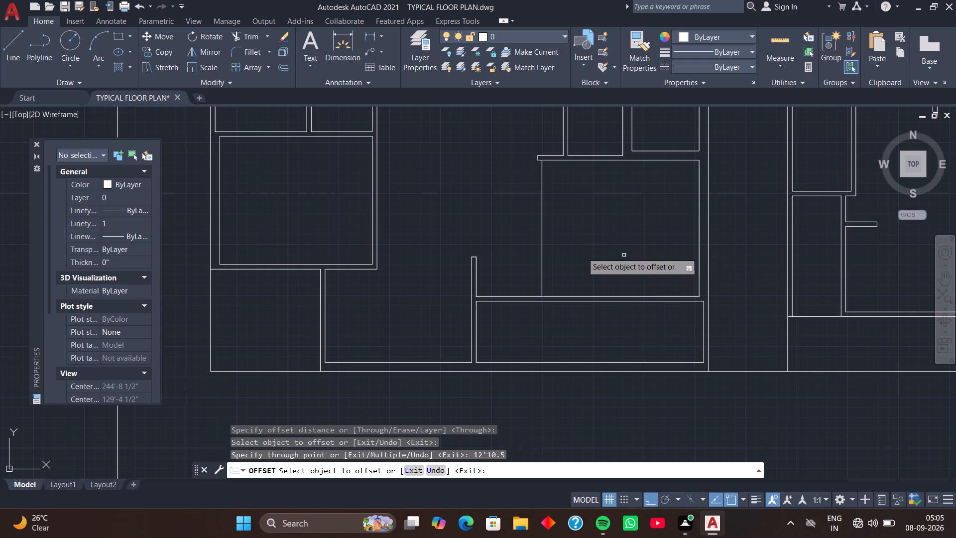
scroll(522, 246, up, 3)
middle_drag(533, 217, 553, 314)
scroll(583, 300, down, 2)
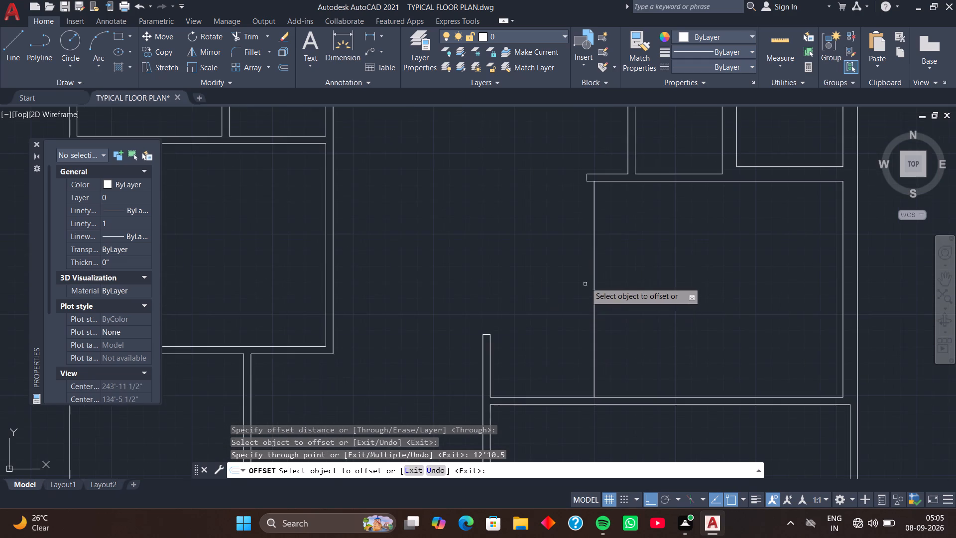
middle_drag(585, 270, 581, 328)
click(591, 315)
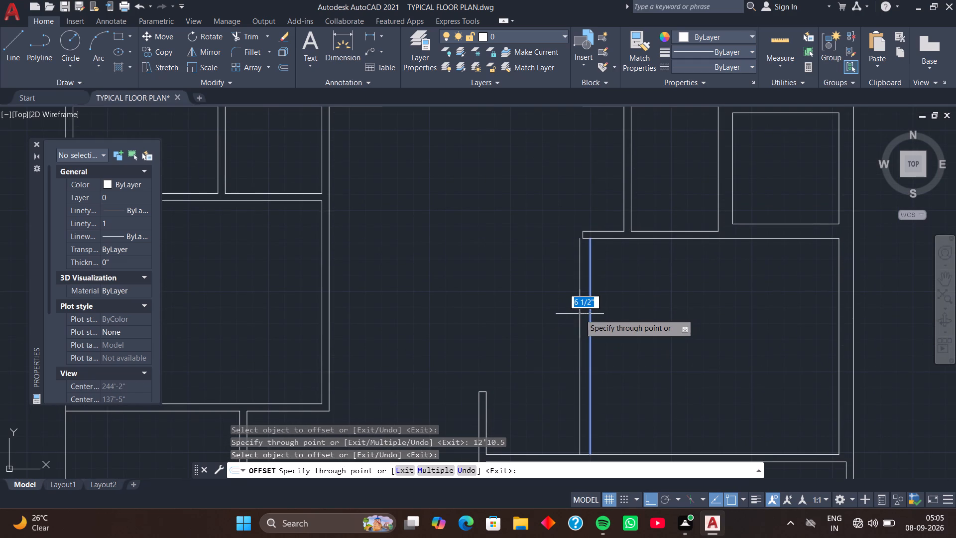
text(4.5)
key(Return)
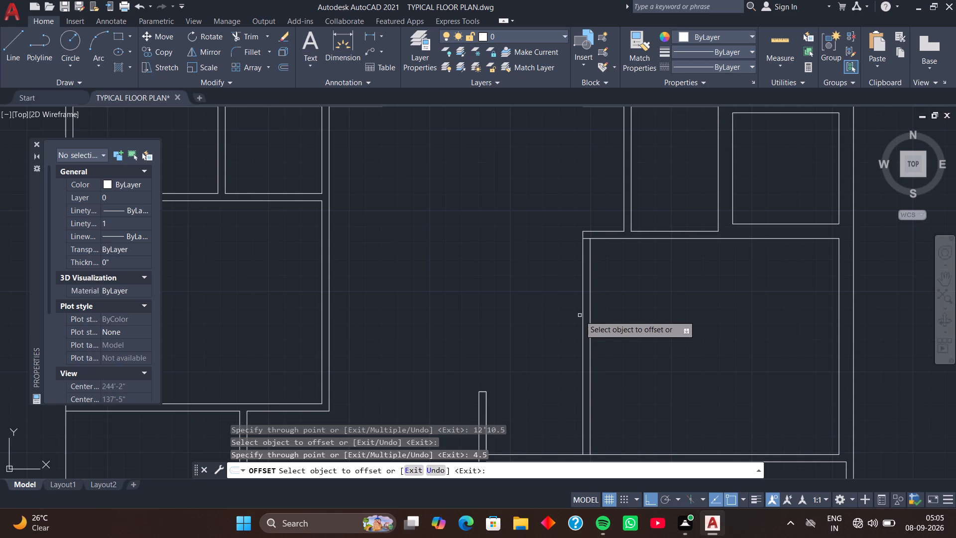
scroll(580, 330, down, 1)
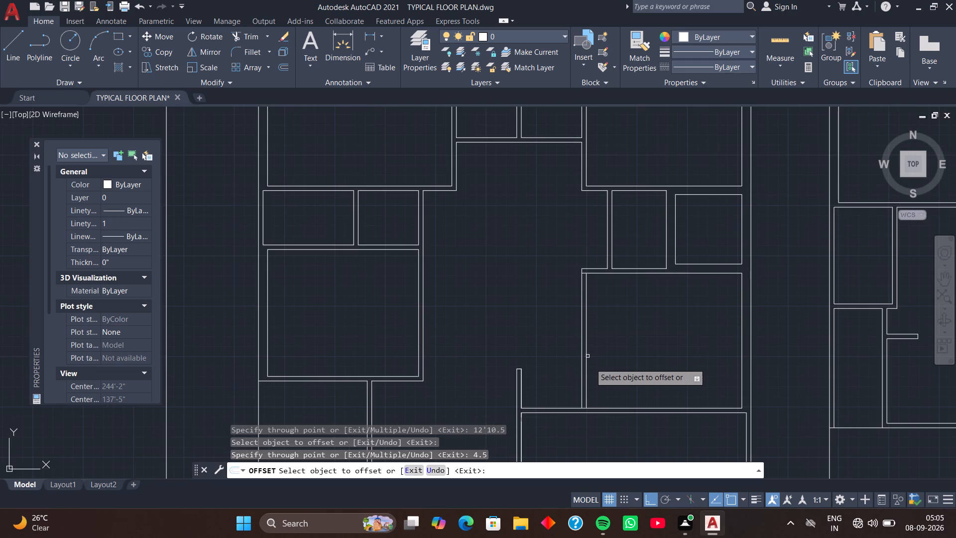
middle_drag(597, 375, 595, 366)
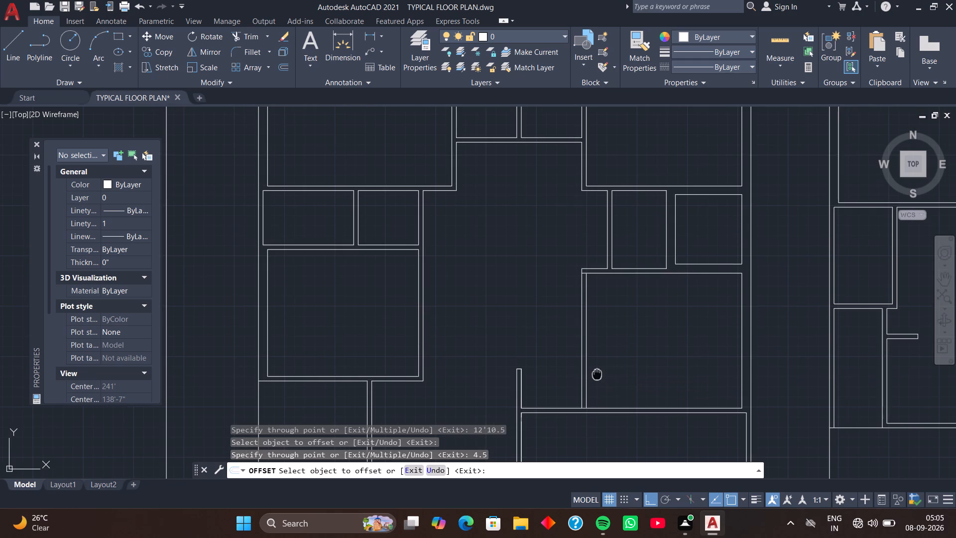
middle_drag(595, 366, 590, 338)
middle_drag(601, 356, 602, 326)
scroll(597, 337, up, 2)
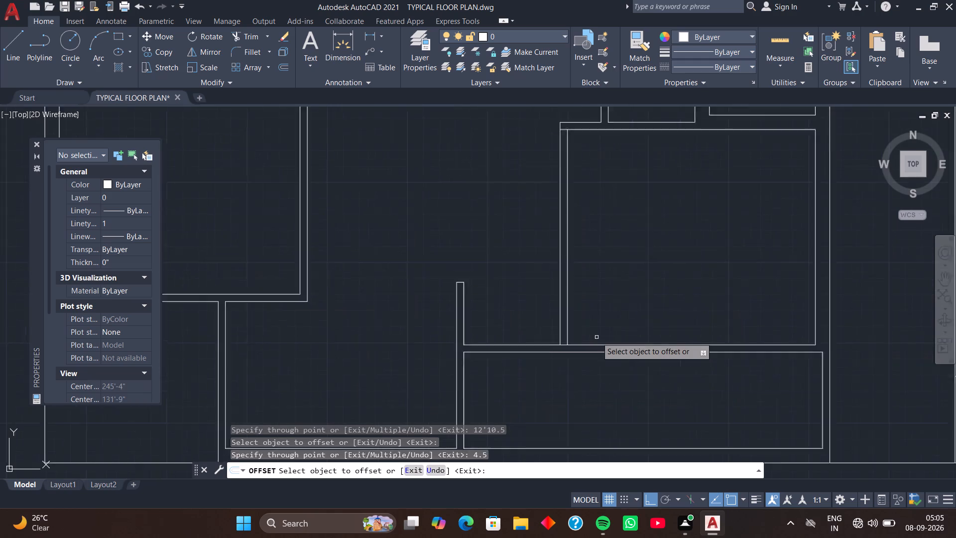
middle_drag(597, 337, 618, 341)
scroll(614, 339, down, 1)
middle_drag(612, 334, 612, 337)
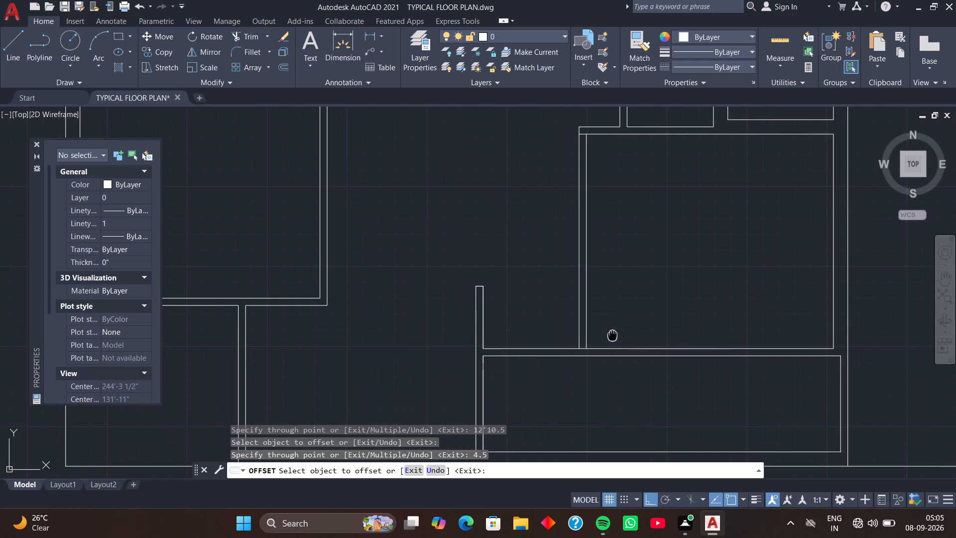
middle_drag(612, 337, 613, 342)
key(space)
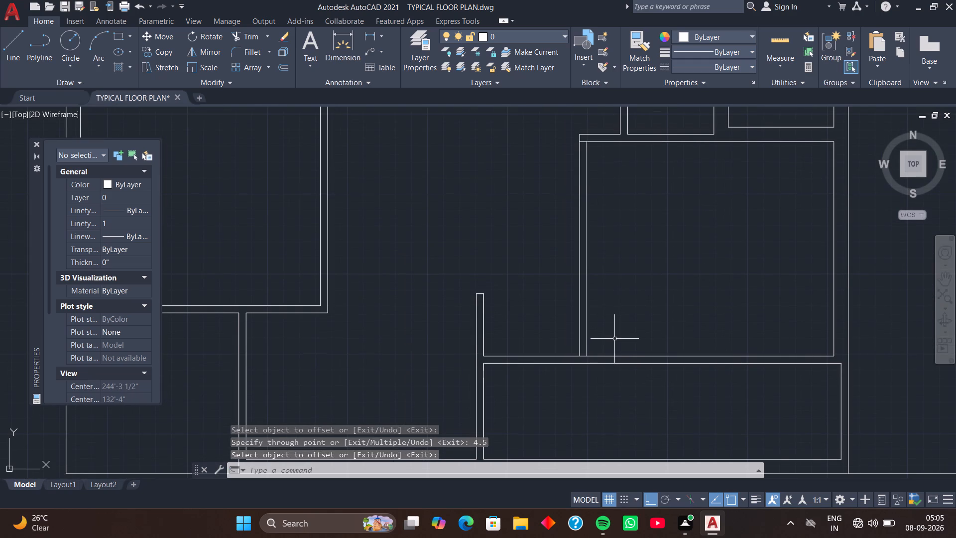
Trim the room's south wall line between the two new west partition lines to open the junction.
key(t)
text(r)
key(space)
scroll(596, 361, up, 3)
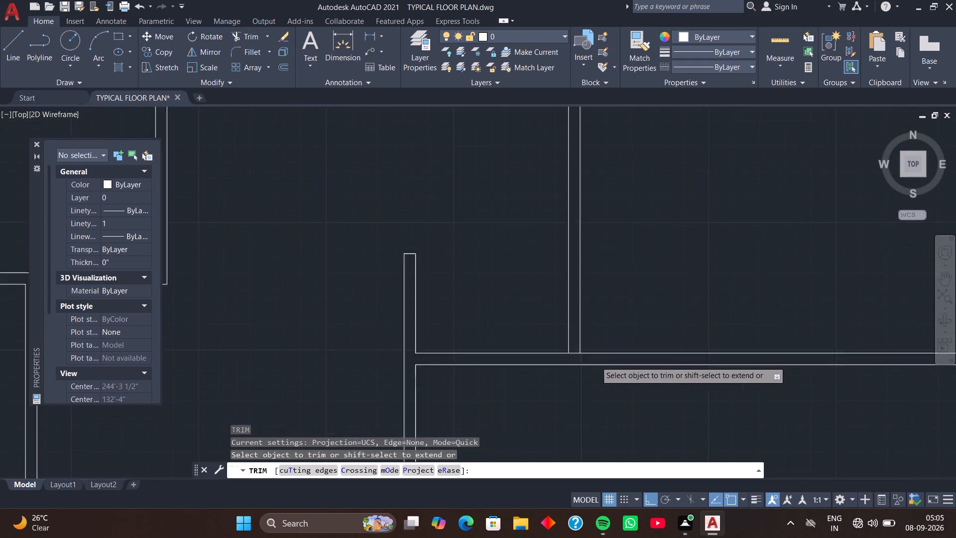
click(539, 341)
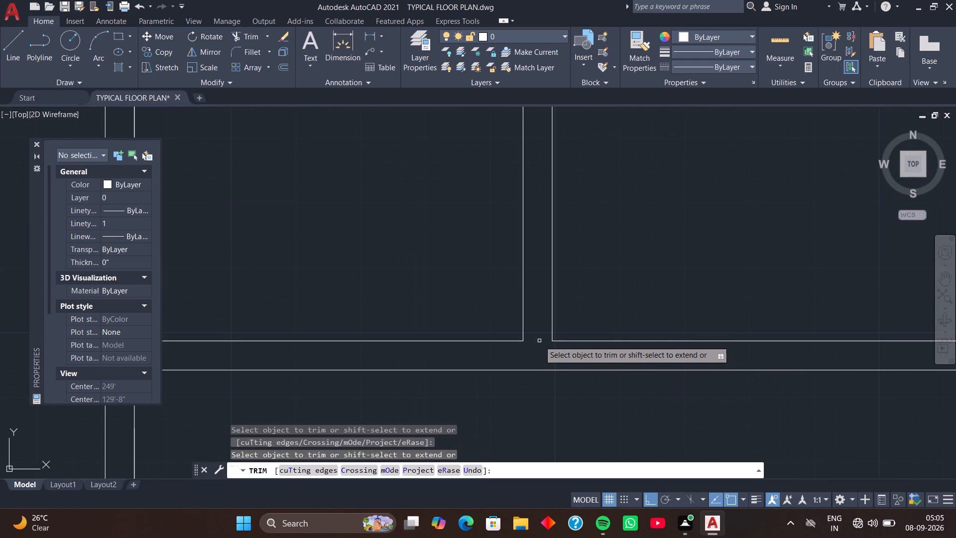
scroll(581, 345, down, 3)
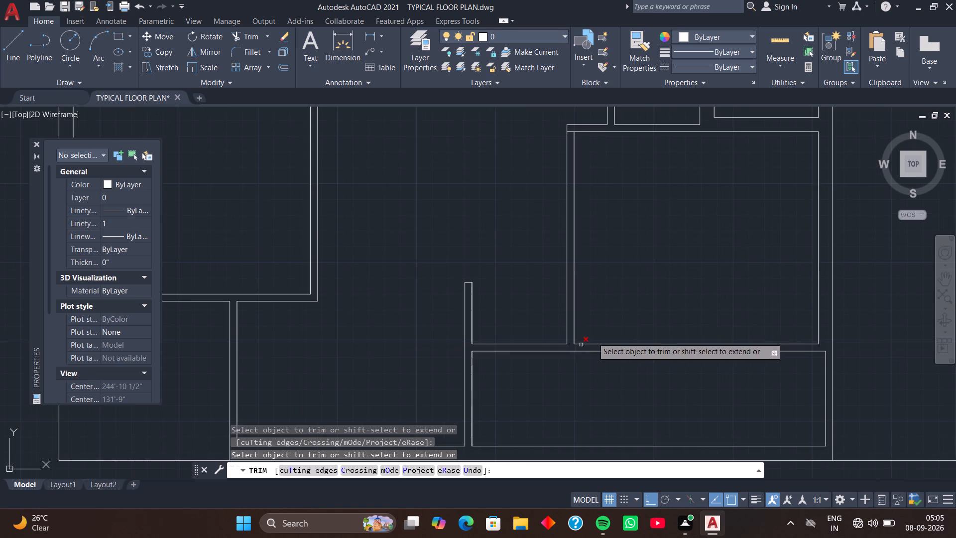
middle_drag(598, 320, 597, 376)
key(space)
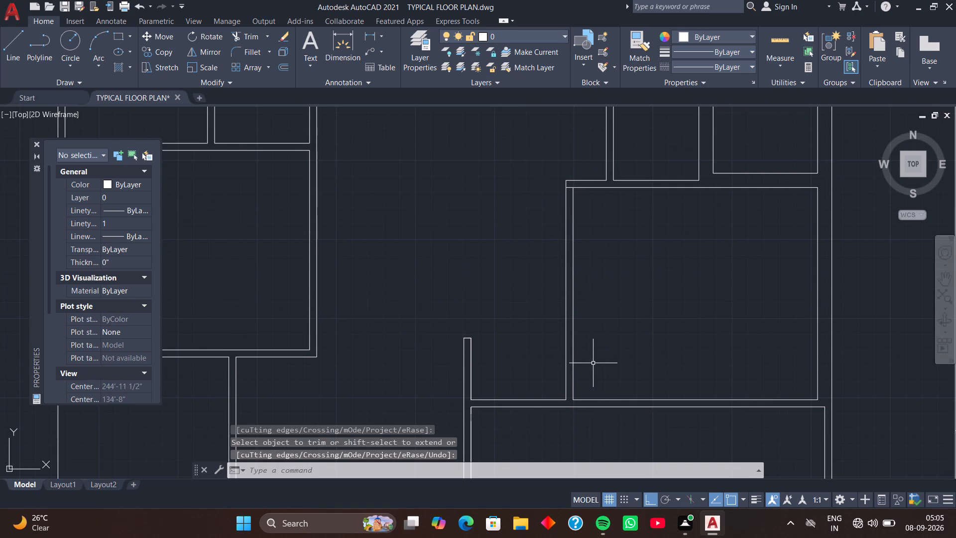
middle_drag(597, 352, 609, 380)
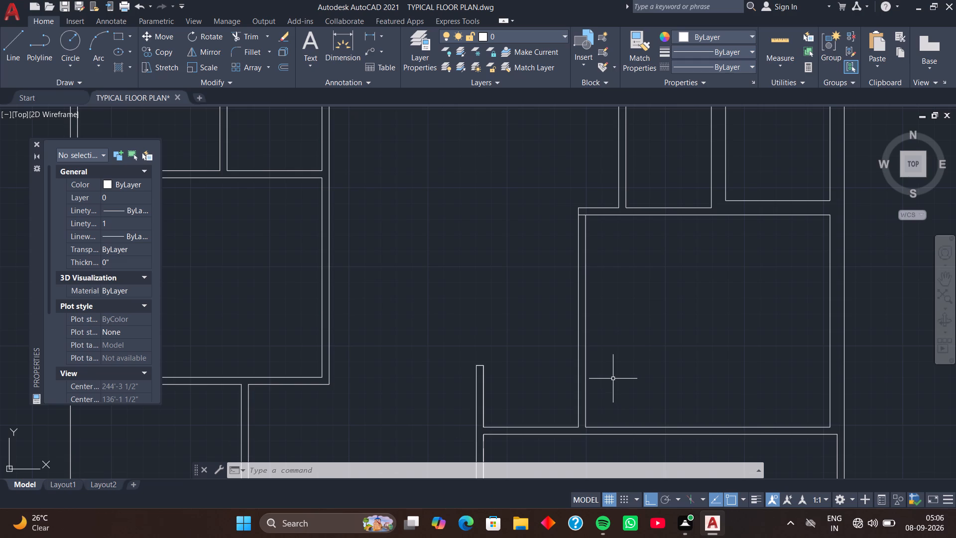
Cap the room's west partition level with the neighbouring stub wall's north end and trim away the partition lines north of it.
middle_drag(608, 357, 610, 370)
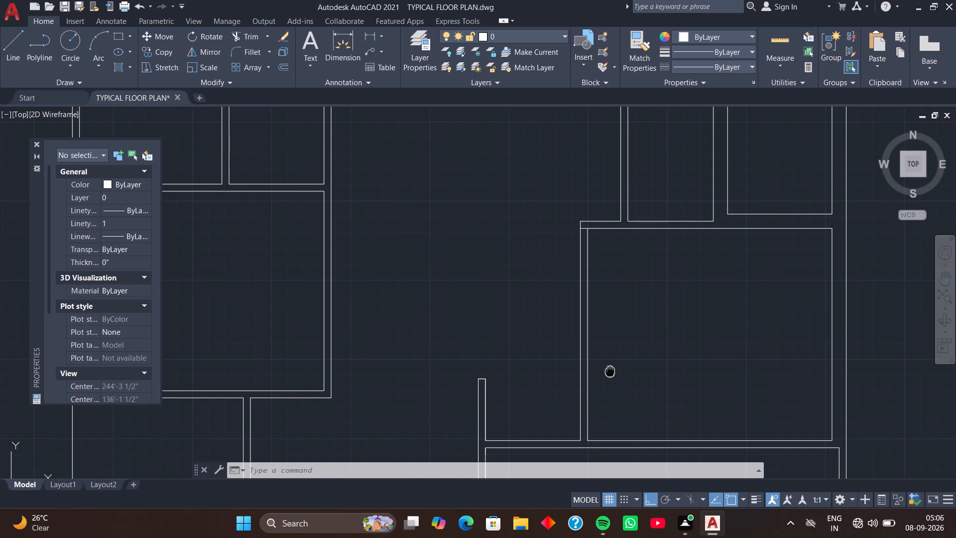
text(l)
key(space)
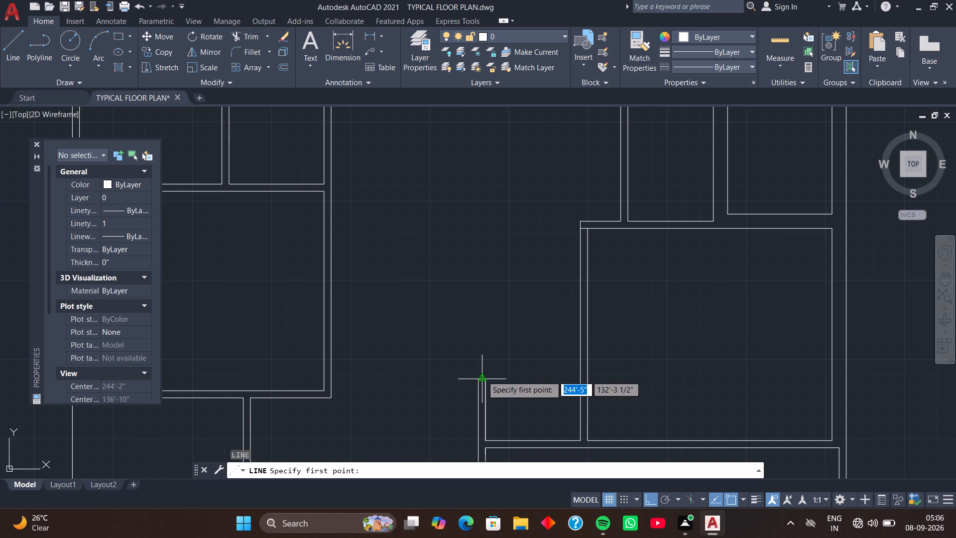
click(579, 380)
click(586, 379)
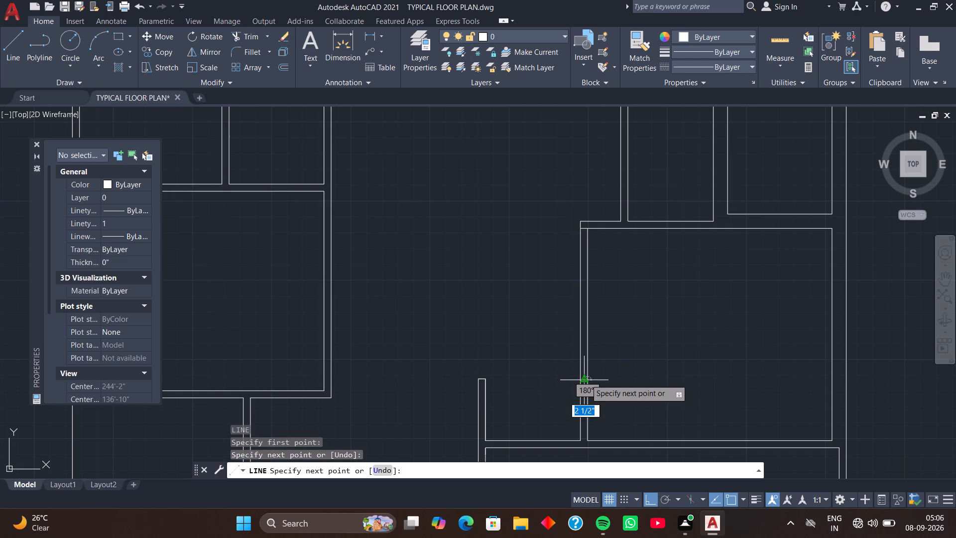
key(space)
text(tr)
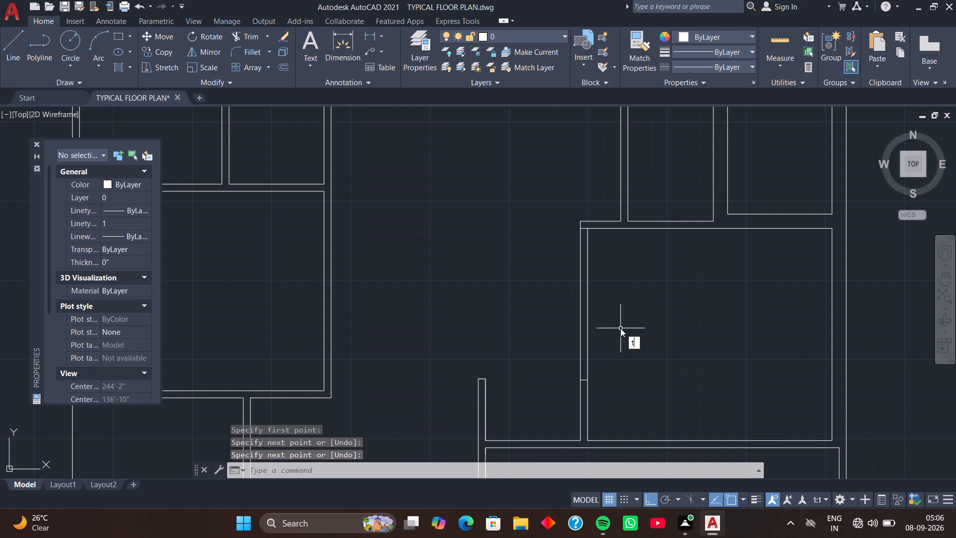
key(space)
drag(614, 303, 557, 338)
key(space)
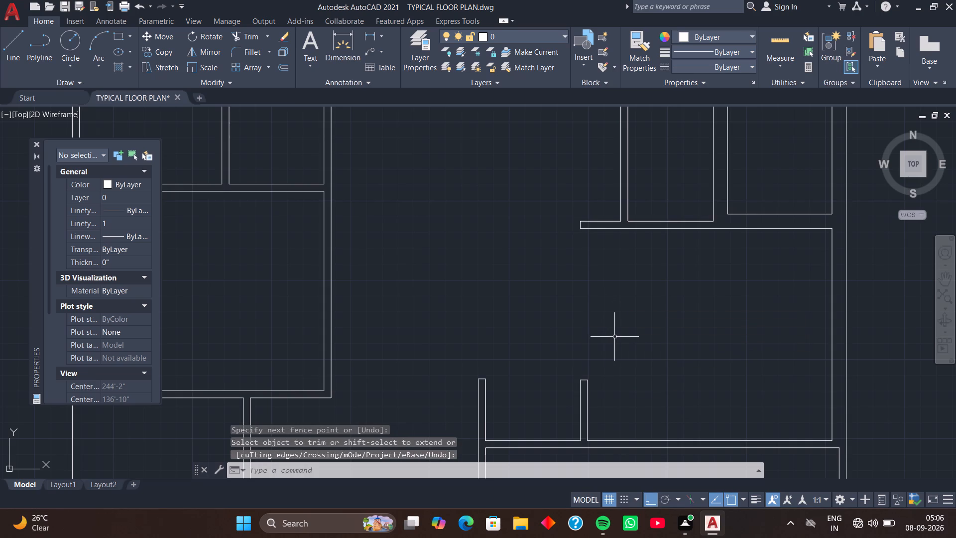
Measure the room widths, depths and wall lengths across both units of the floor plan.
scroll(630, 345, down, 1)
middle_drag(630, 345, 559, 359)
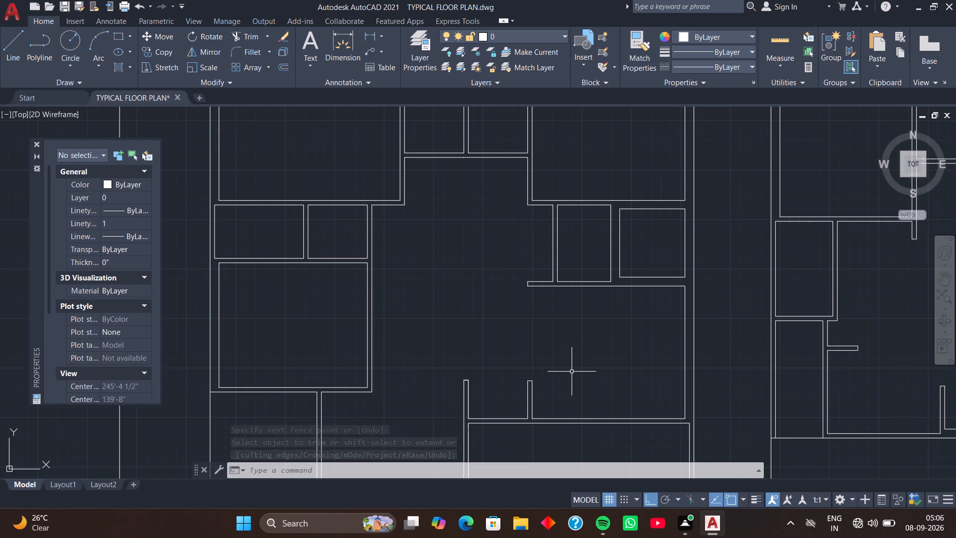
middle_drag(608, 380, 616, 435)
middle_drag(620, 345, 624, 374)
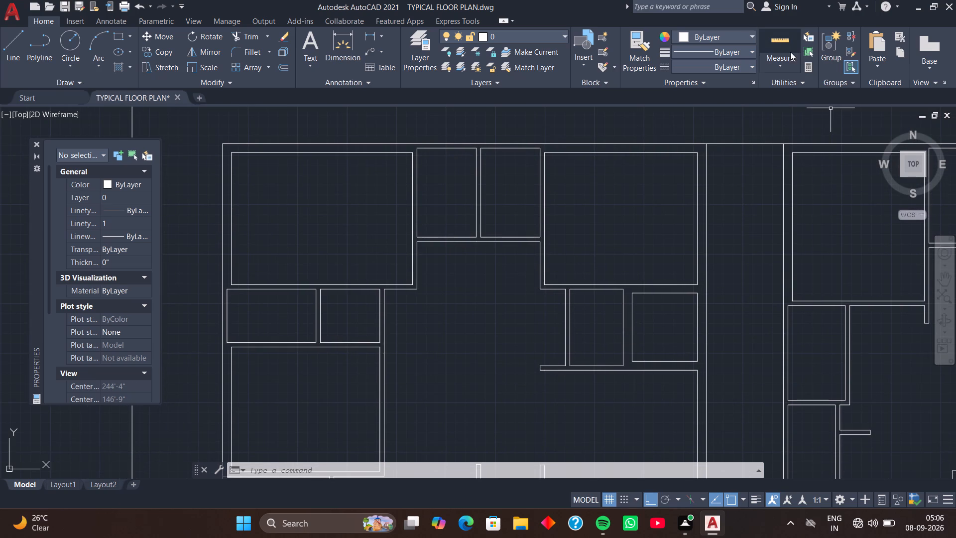
click(783, 41)
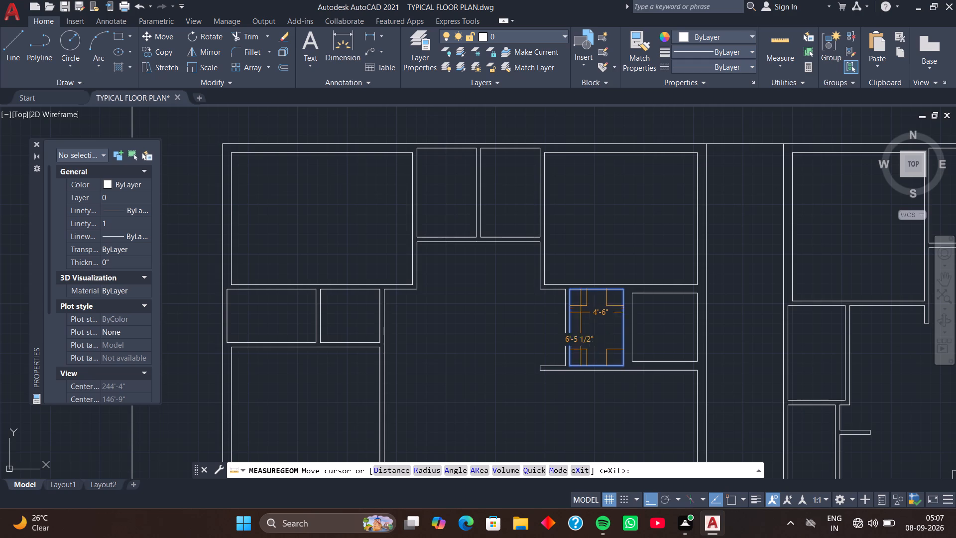
scroll(484, 343, down, 2)
middle_drag(478, 356, 475, 289)
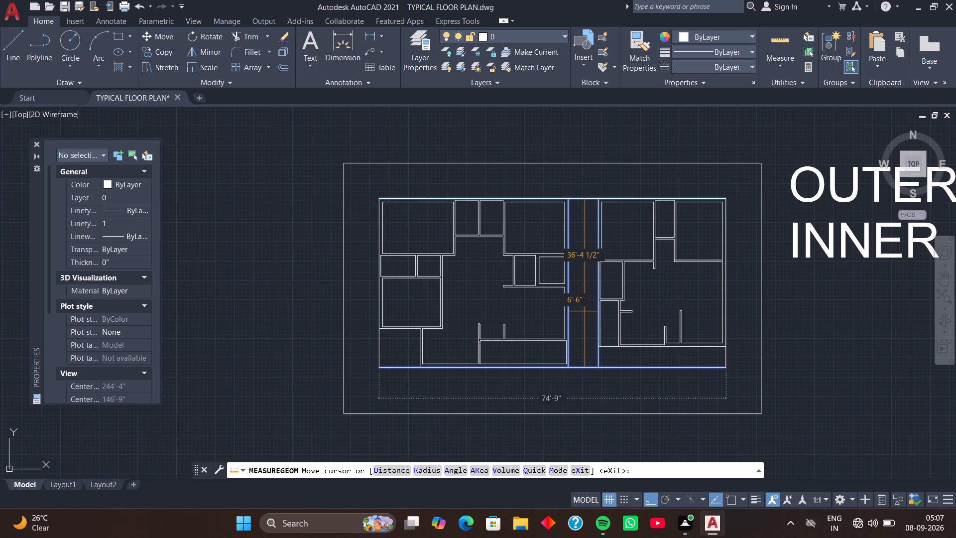
scroll(622, 252, up, 2)
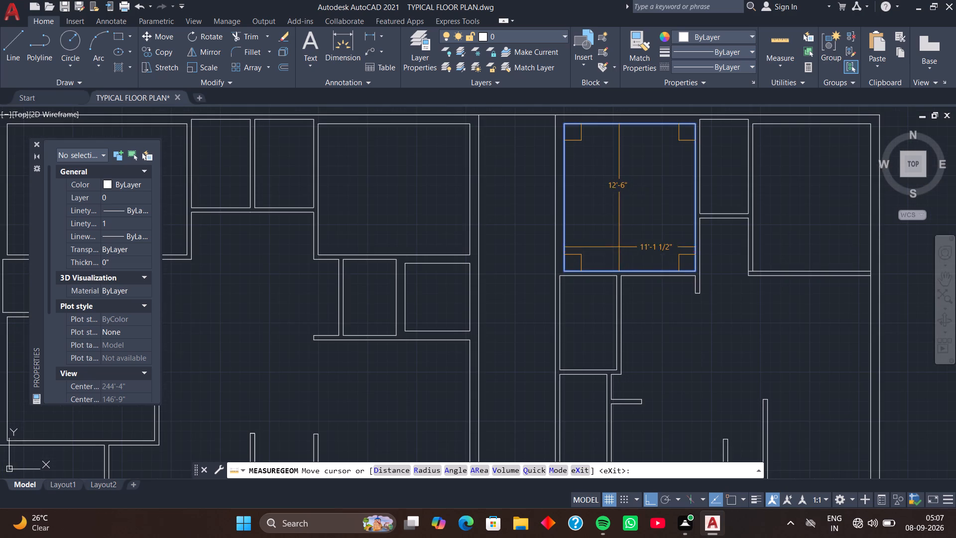
middle_drag(615, 242, 582, 294)
scroll(582, 294, up, 1)
scroll(584, 269, down, 1)
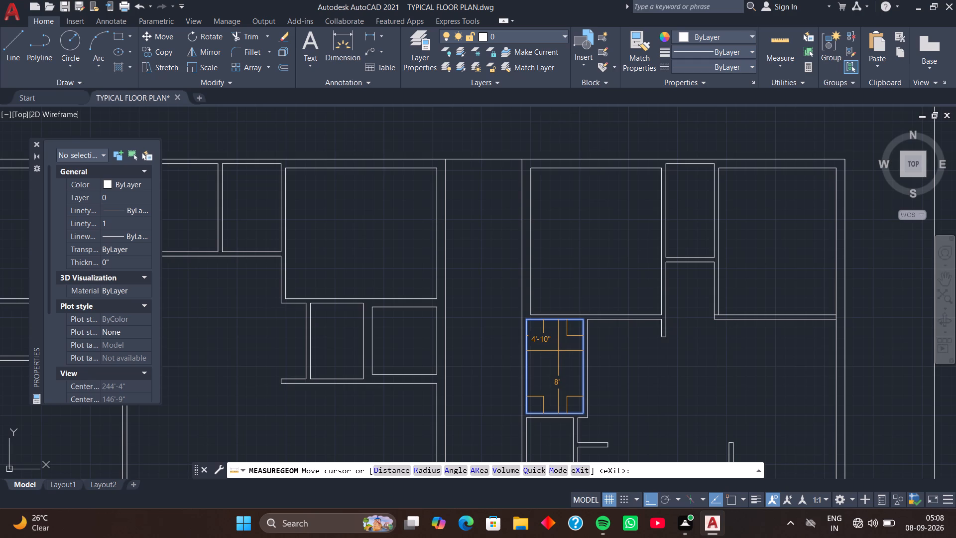
scroll(558, 351, down, 1)
middle_drag(557, 354, 565, 257)
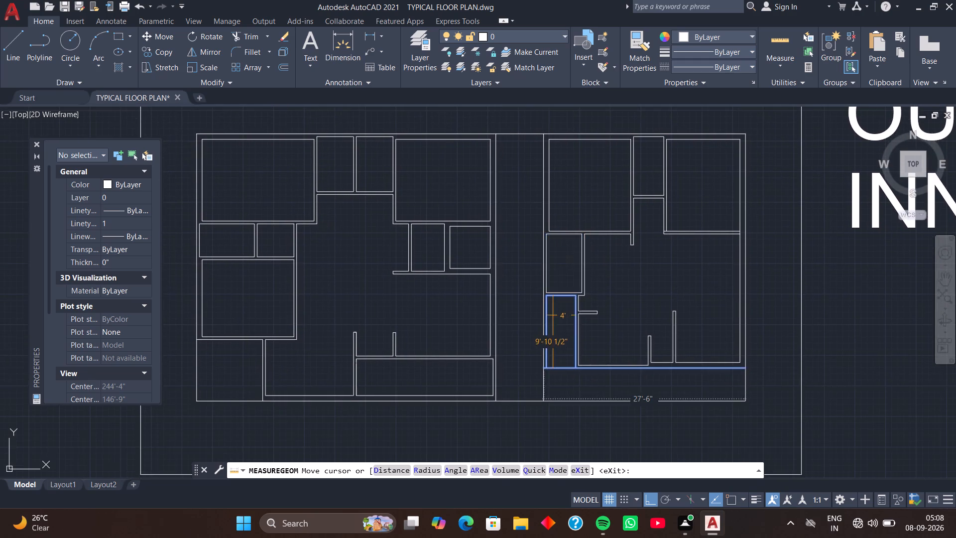
scroll(552, 316, up, 2)
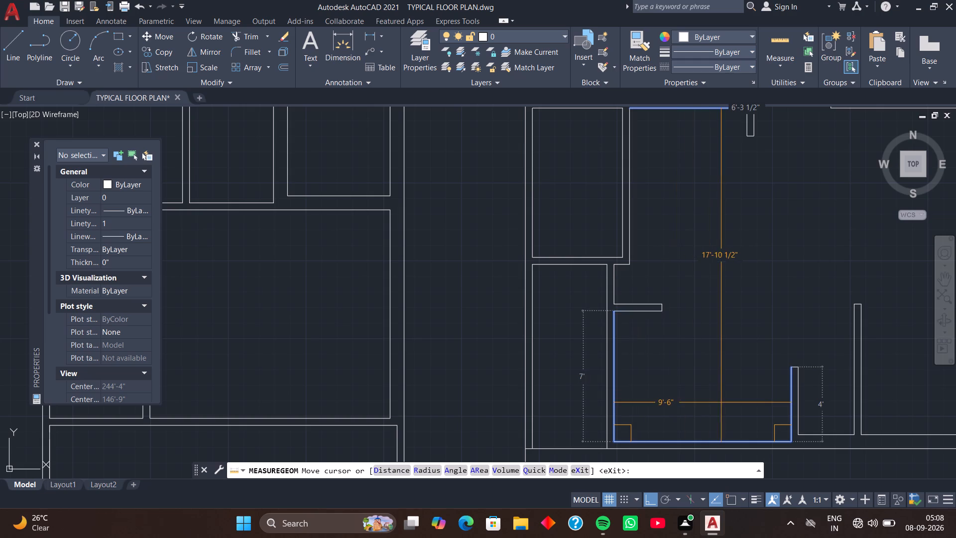
middle_drag(721, 403, 577, 319)
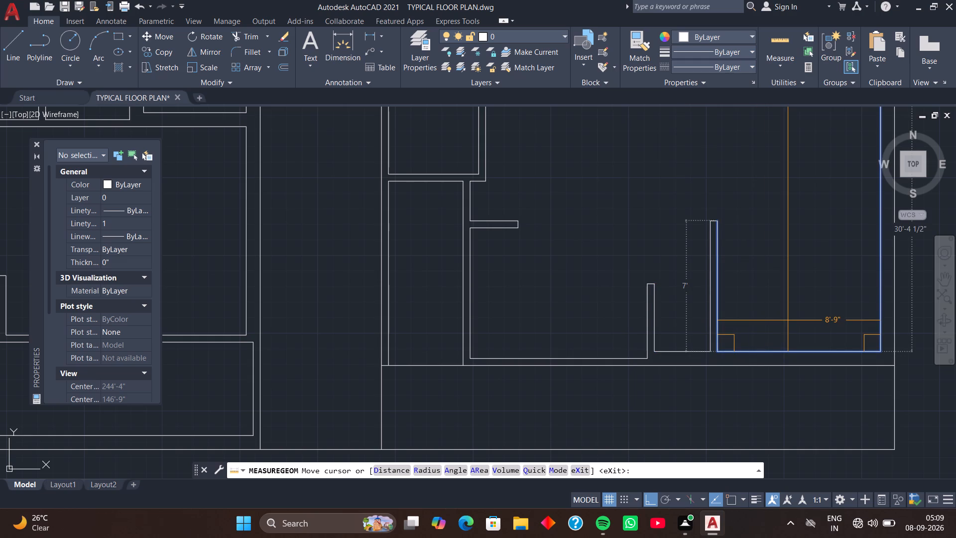
scroll(787, 318, down, 2)
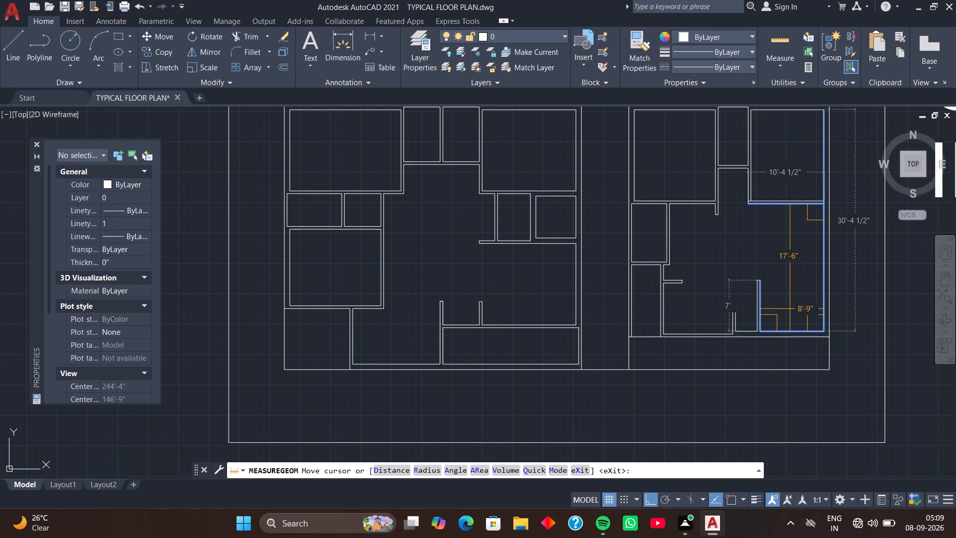
middle_drag(783, 281, 783, 328)
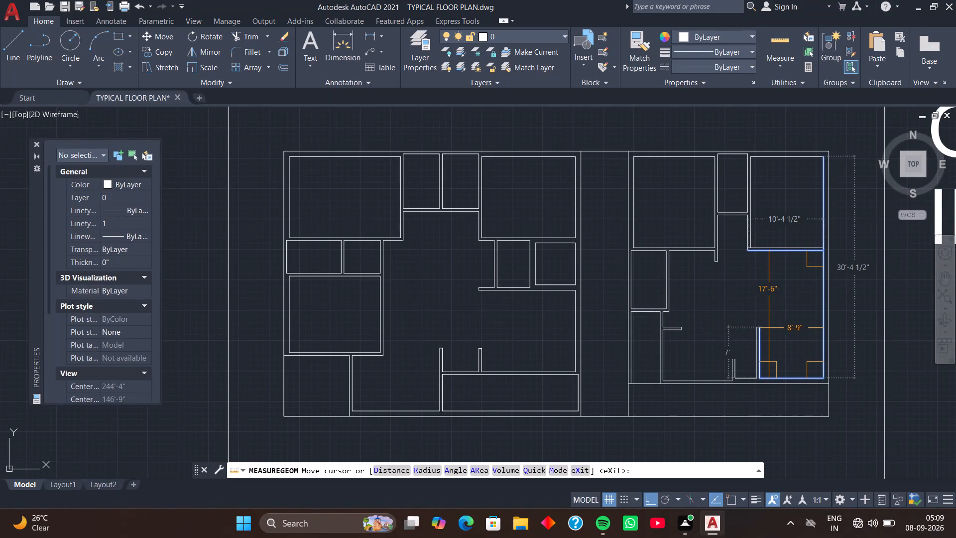
key(space)
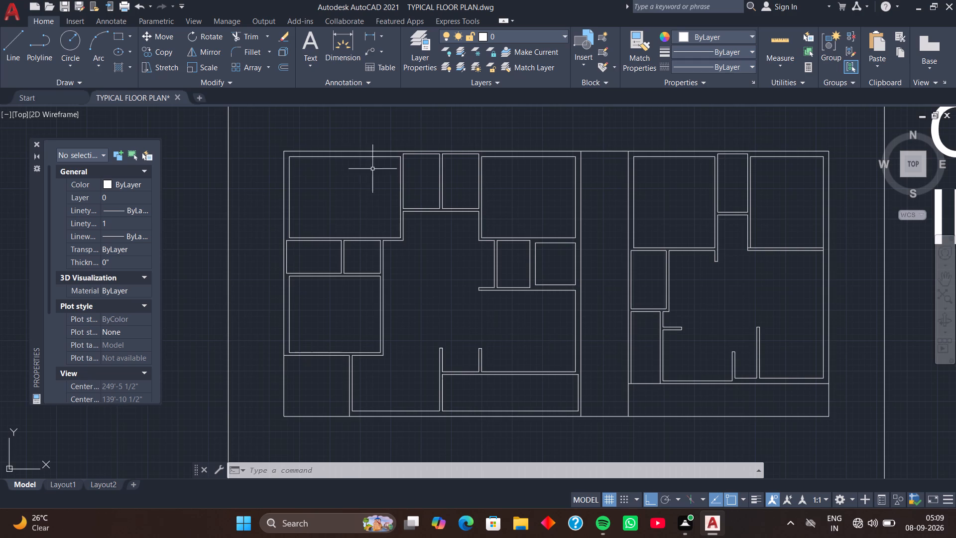
Draw a 4.5-inch line across the west unit's northwest room's east wall, starting from the room's inner southeast corner.
middle_drag(367, 188, 407, 225)
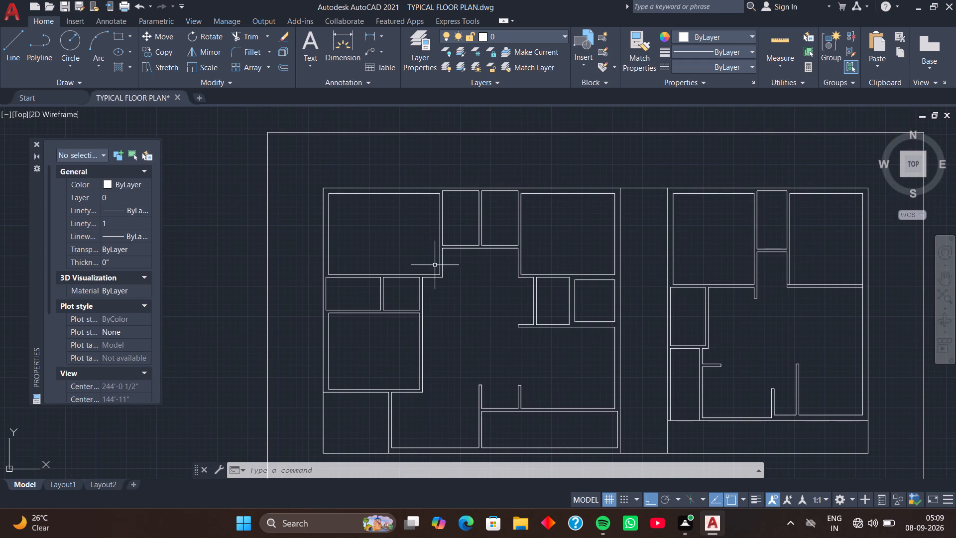
middle_drag(454, 287, 463, 268)
scroll(461, 262, up, 3)
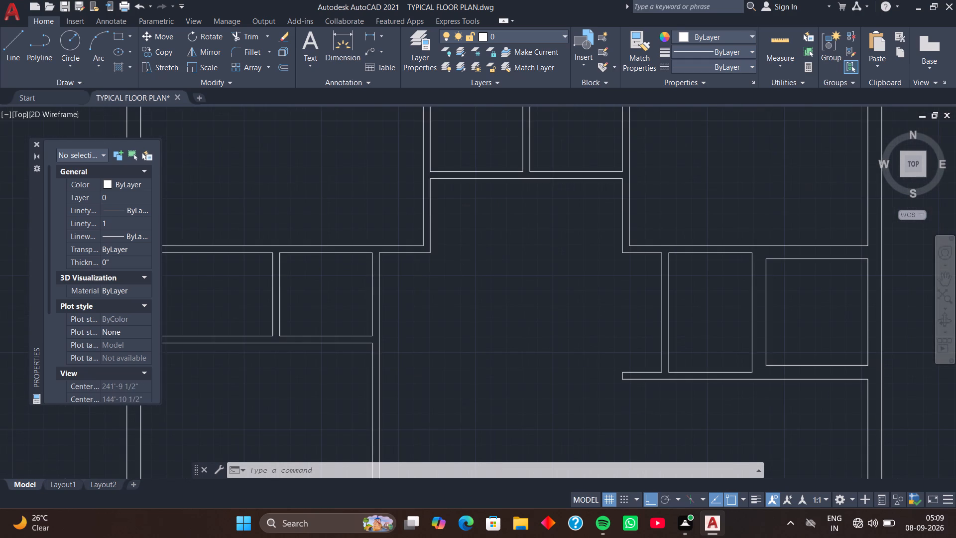
middle_drag(460, 262, 471, 263)
middle_drag(461, 259, 470, 269)
key(l)
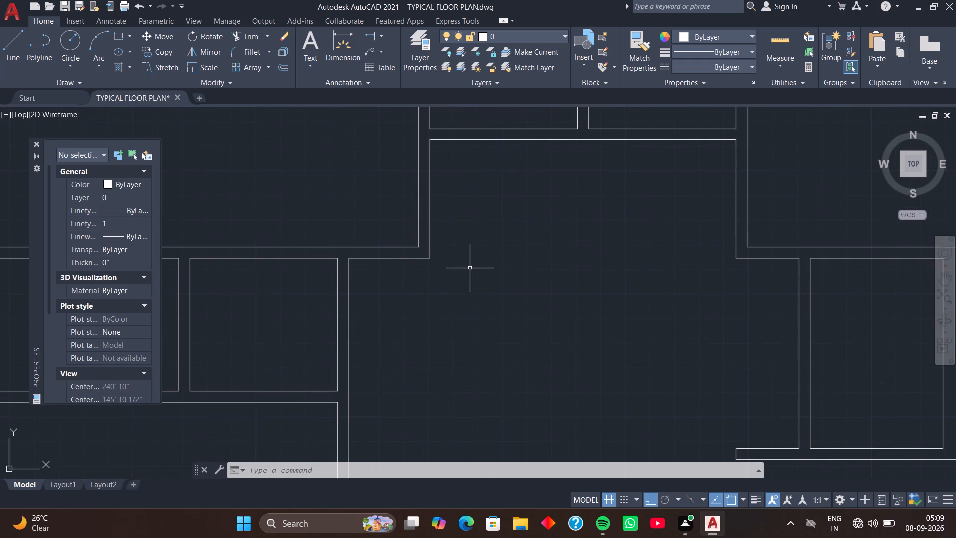
key(space)
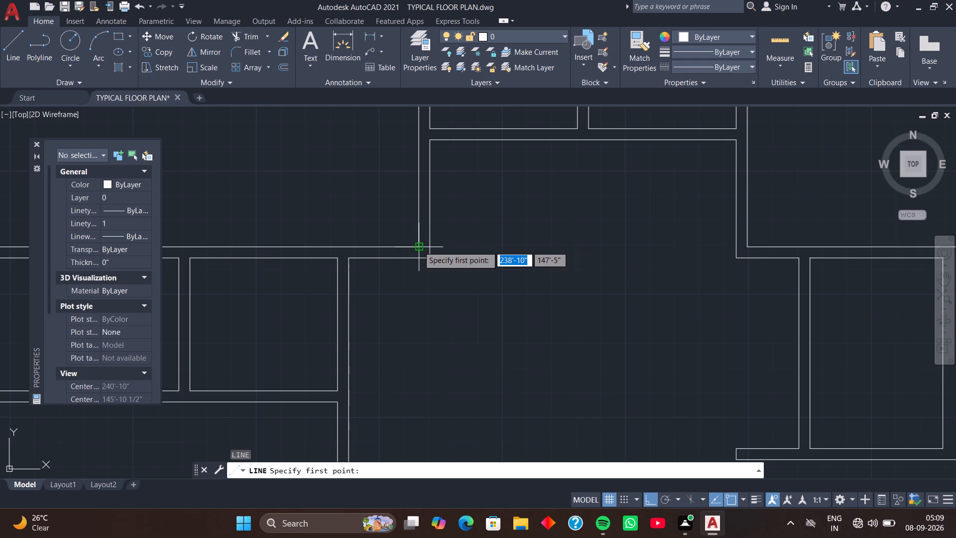
click(418, 246)
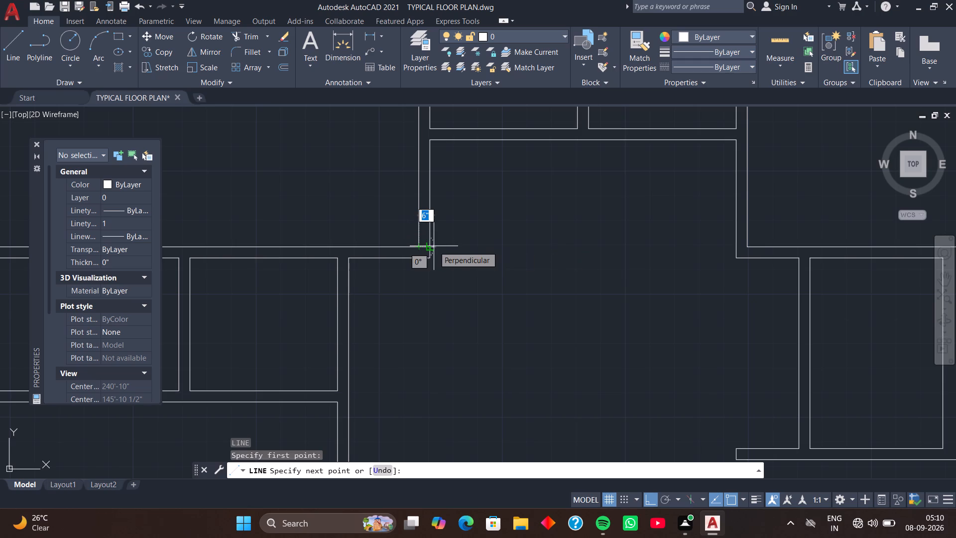
scroll(434, 246, up, 4)
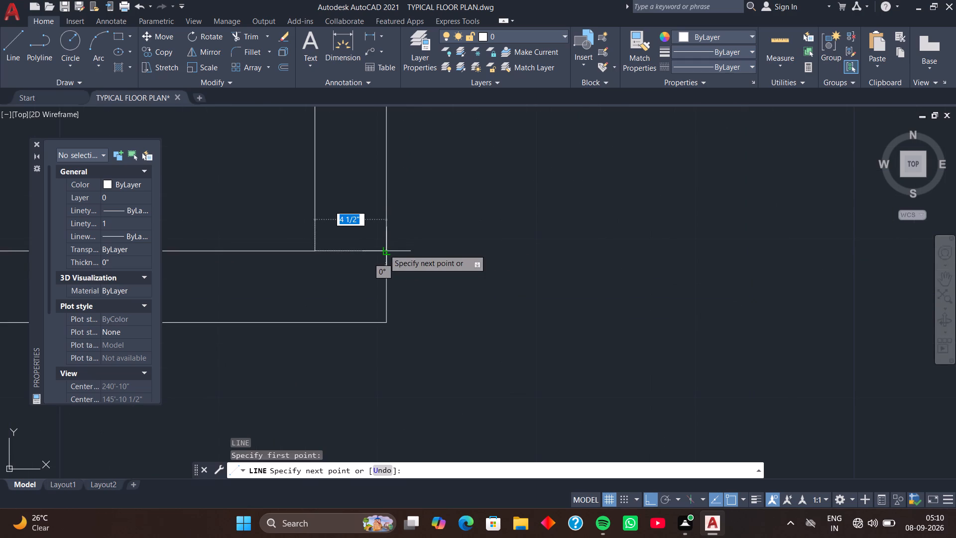
click(384, 249)
key(space)
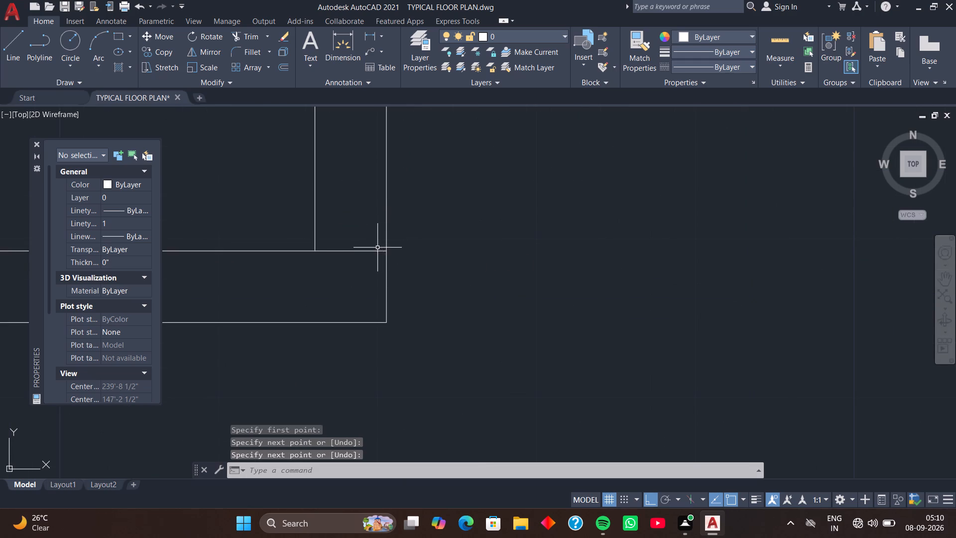
Move the short cross-wall line 9 inches north along the northwest room's east wall.
click(371, 252)
text(m)
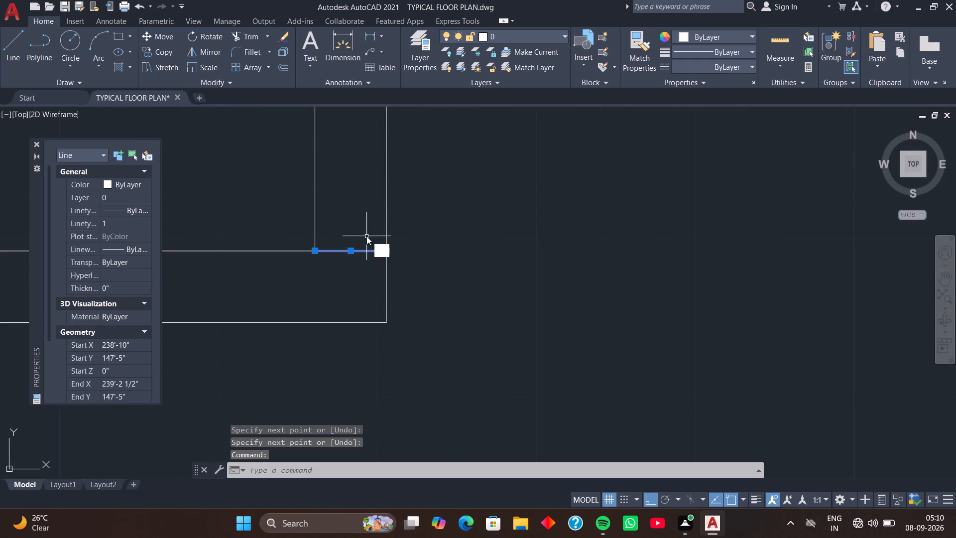
key(space)
click(387, 252)
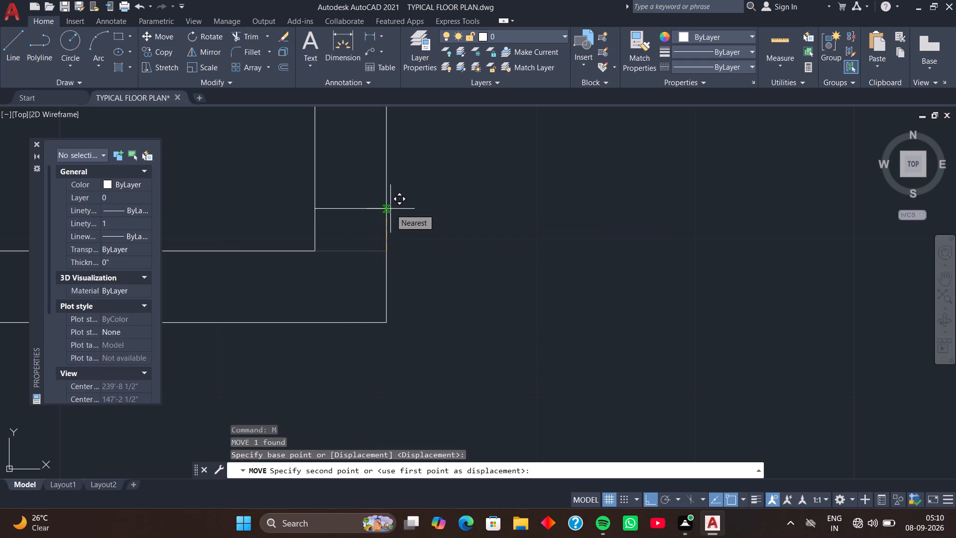
key(9)
key(Return)
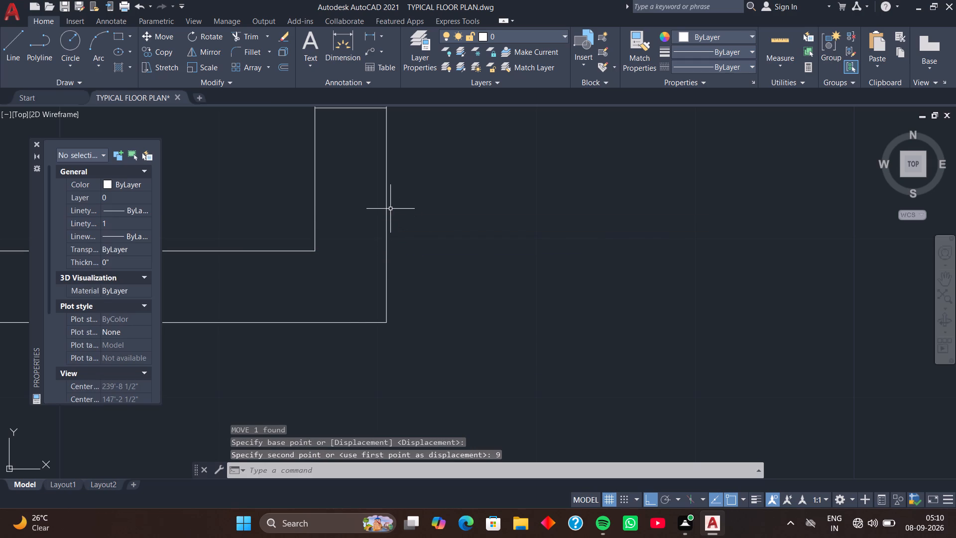
Copy the cross-wall line 3' north along the northwest room's east wall as the opening's other edge.
scroll(449, 221, down, 3)
middle_drag(464, 189, 407, 340)
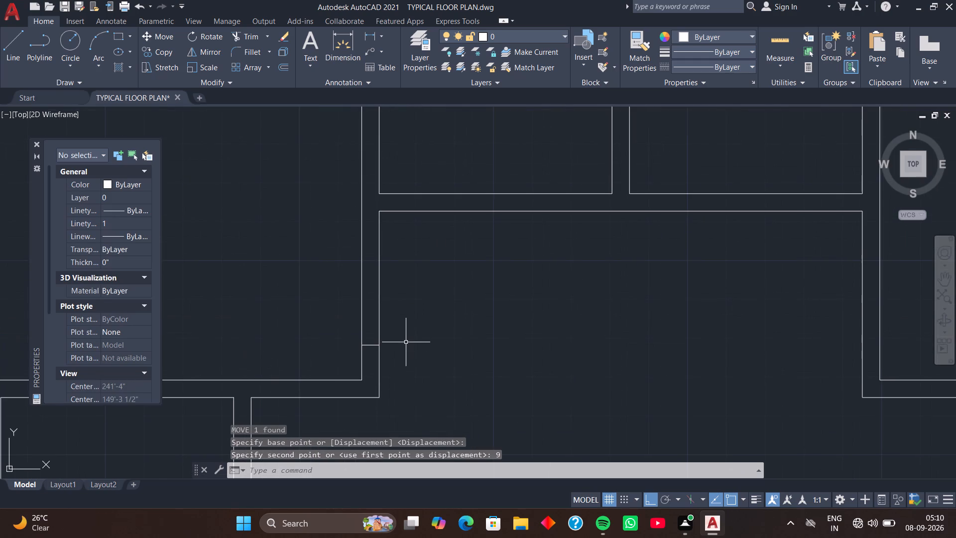
scroll(402, 343, up, 1)
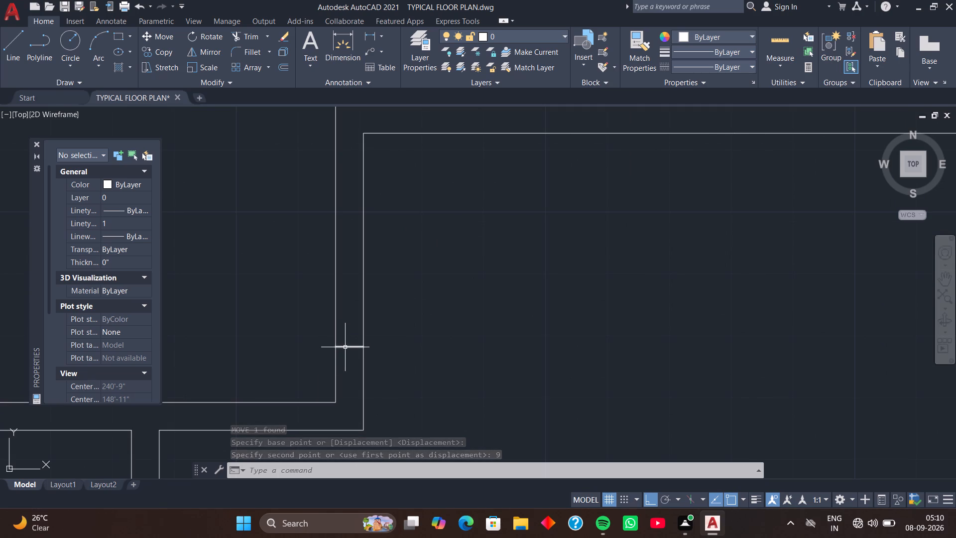
click(345, 347)
key(c)
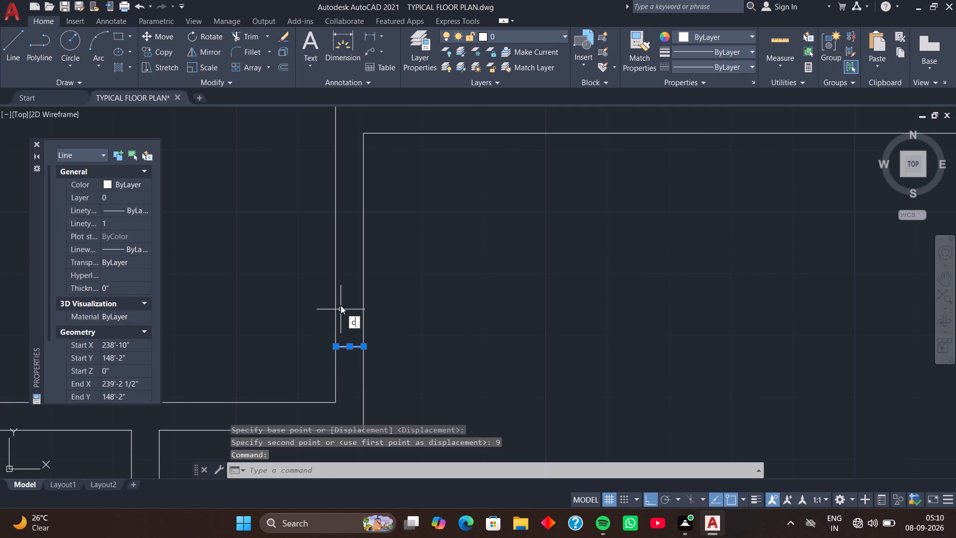
key(o)
key(space)
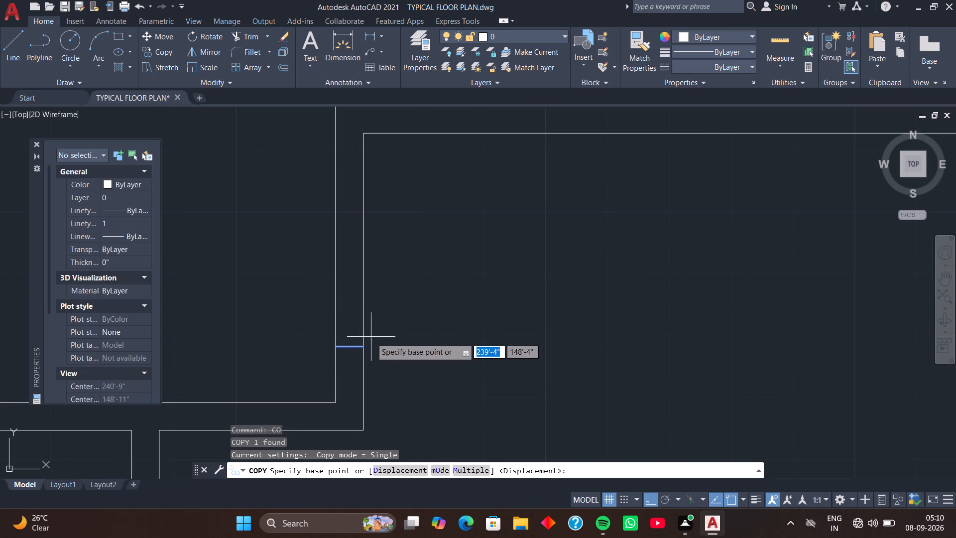
click(362, 347)
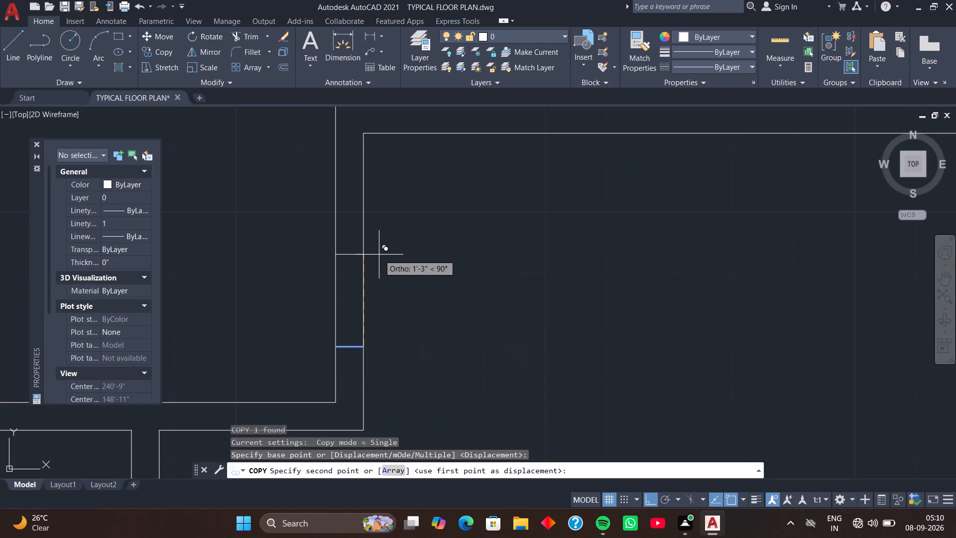
text(3')
key(Return)
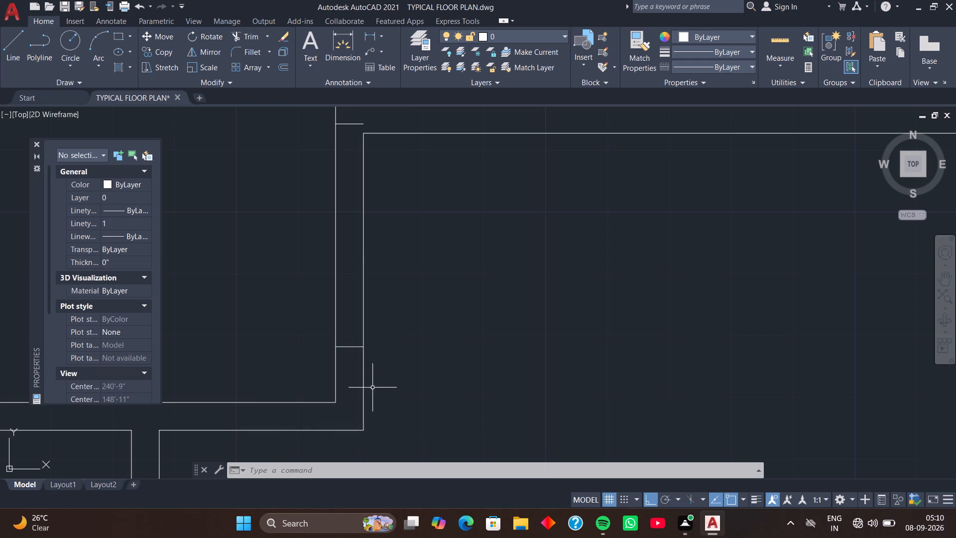
Move the opening's southern cross-wall line 3 inches south along the northwest room's east wall.
middle_drag(372, 392, 406, 380)
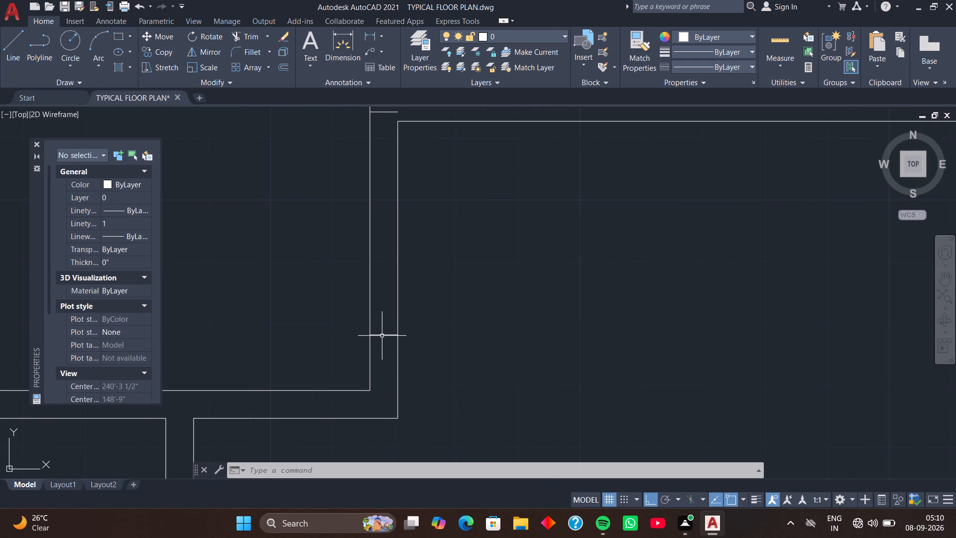
click(382, 336)
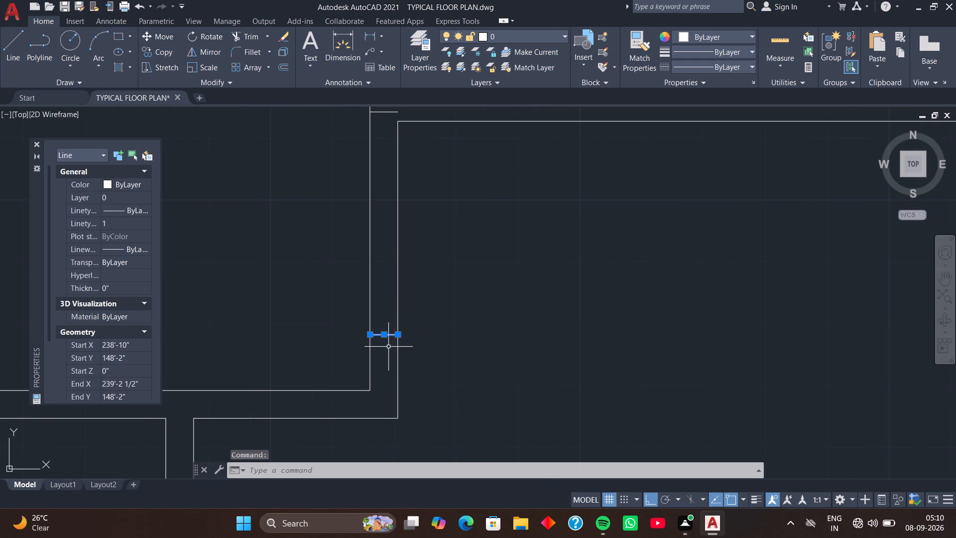
key(m)
key(space)
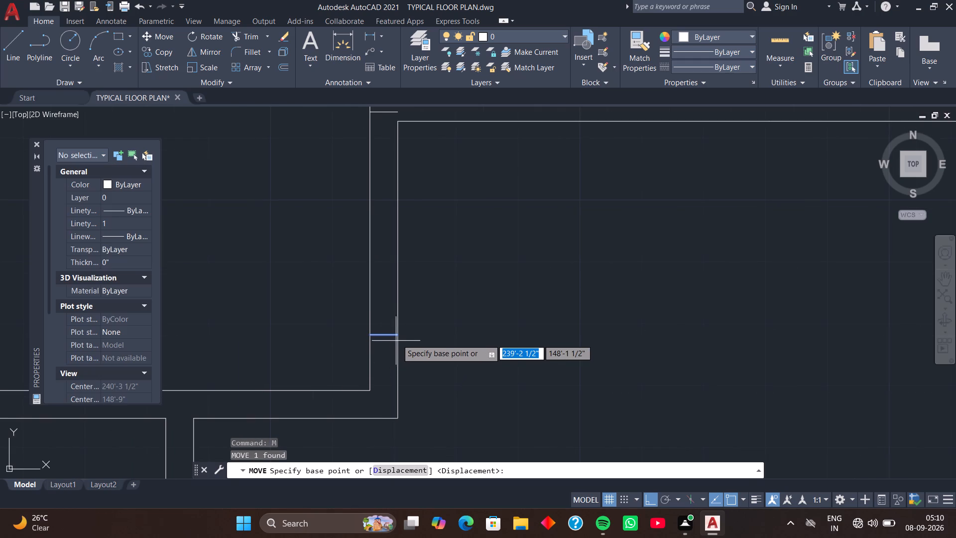
click(398, 337)
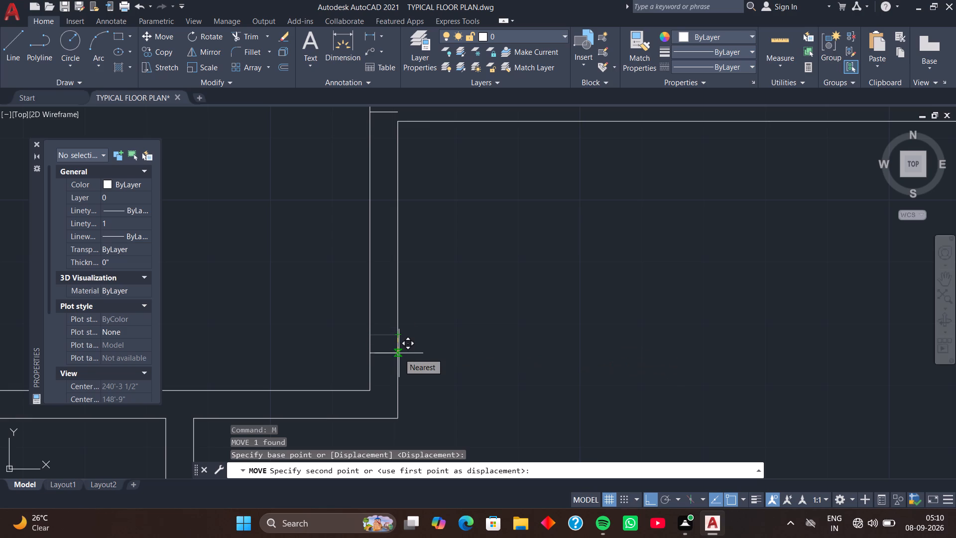
key(3)
key(Return)
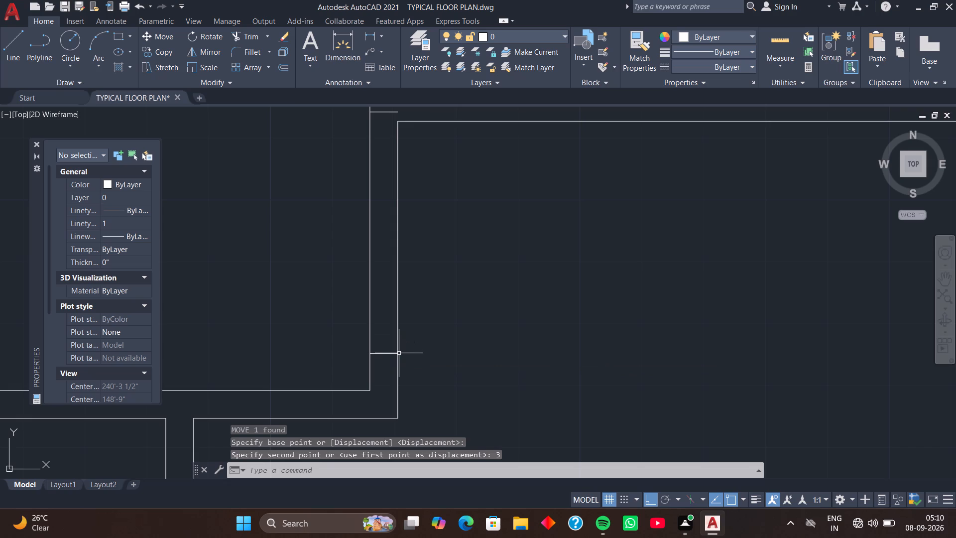
Shift the opening's northern cross-wall line about 5 inches south along the northwest room's east wall.
scroll(437, 320, down, 1)
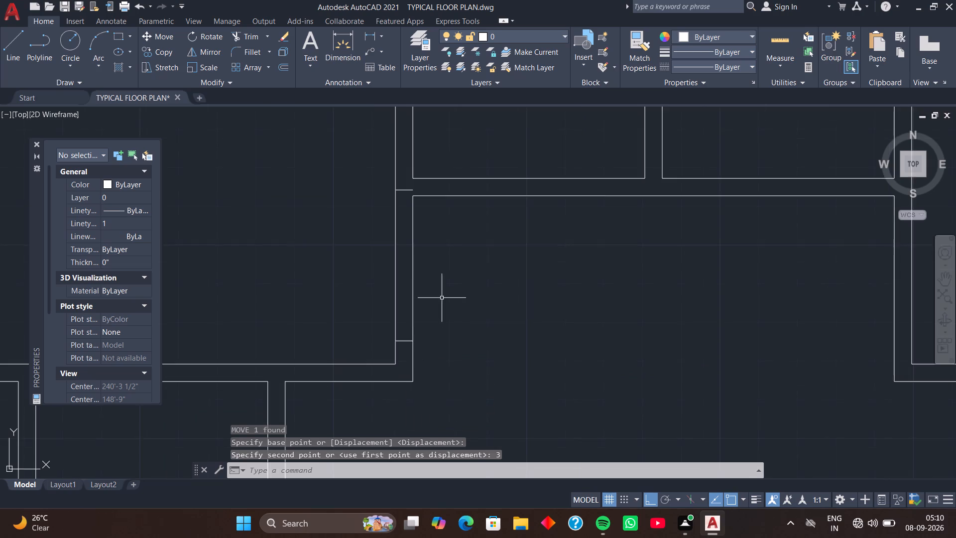
scroll(455, 260, down, 1)
middle_drag(455, 260, 430, 353)
scroll(400, 339, up, 2)
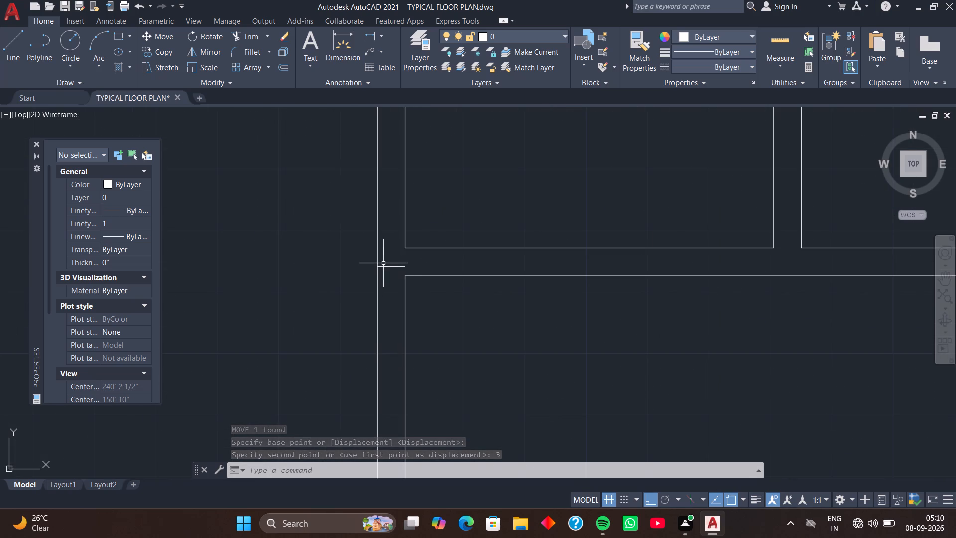
click(388, 268)
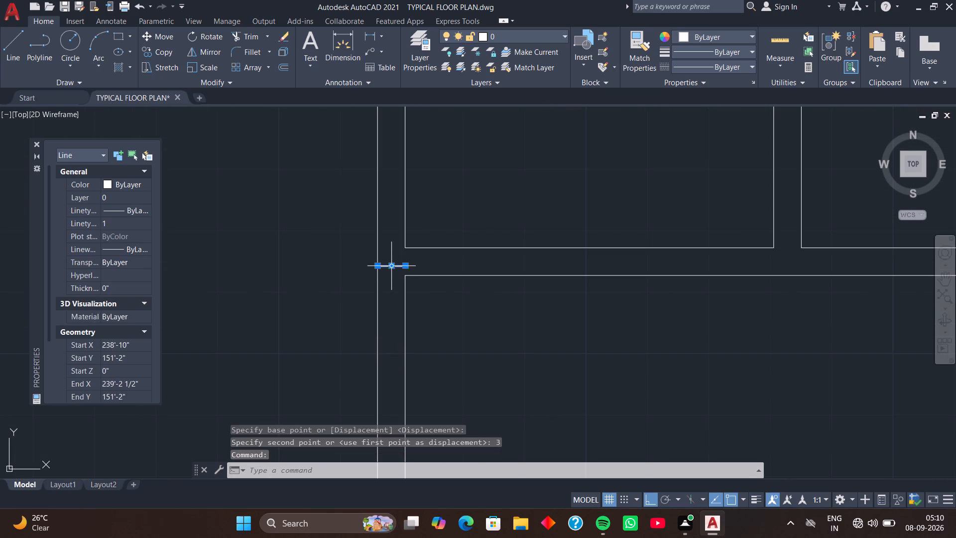
click(388, 266)
scroll(384, 296, up, 2)
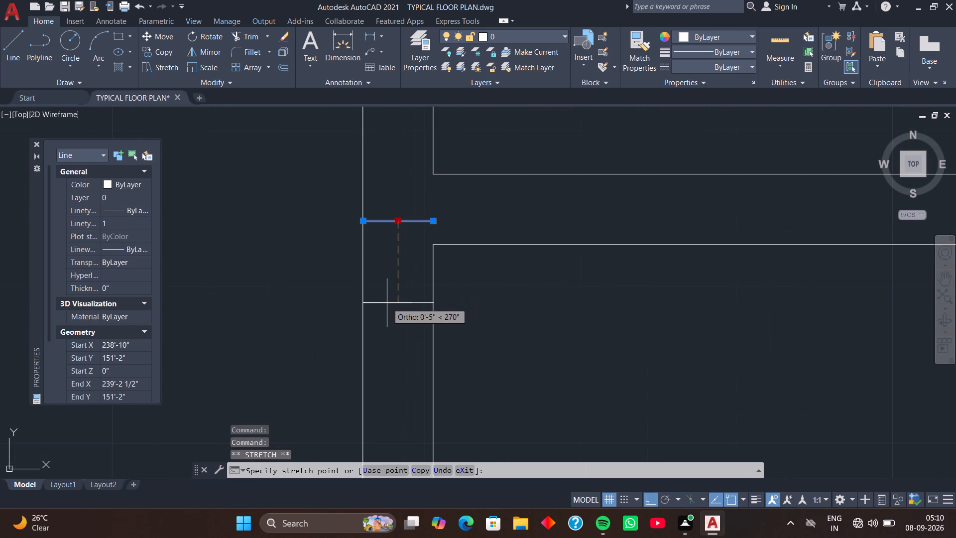
click(387, 303)
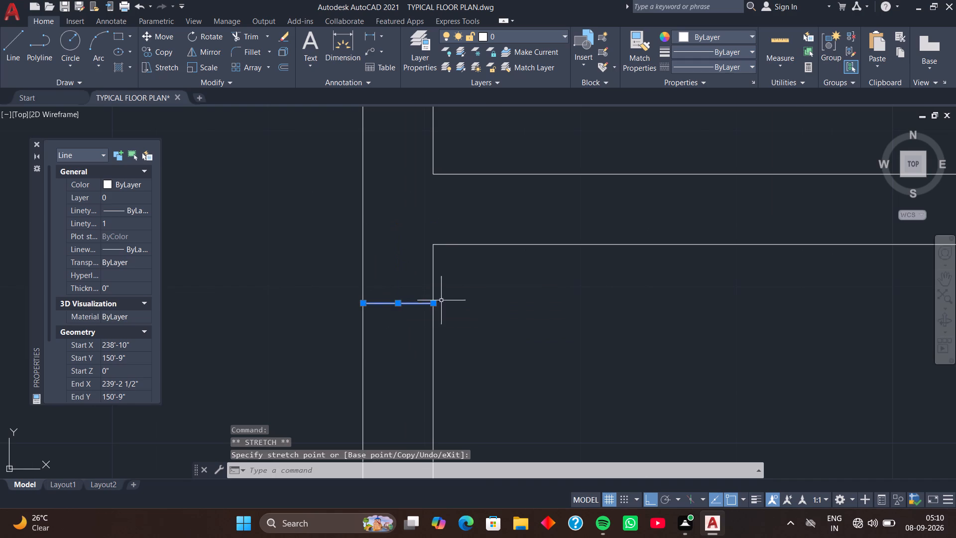
Trim both wall lines between the two cross-wall lines to open the doorway in the northwest room's east wall.
scroll(459, 303, down, 2)
middle_drag(475, 333, 460, 228)
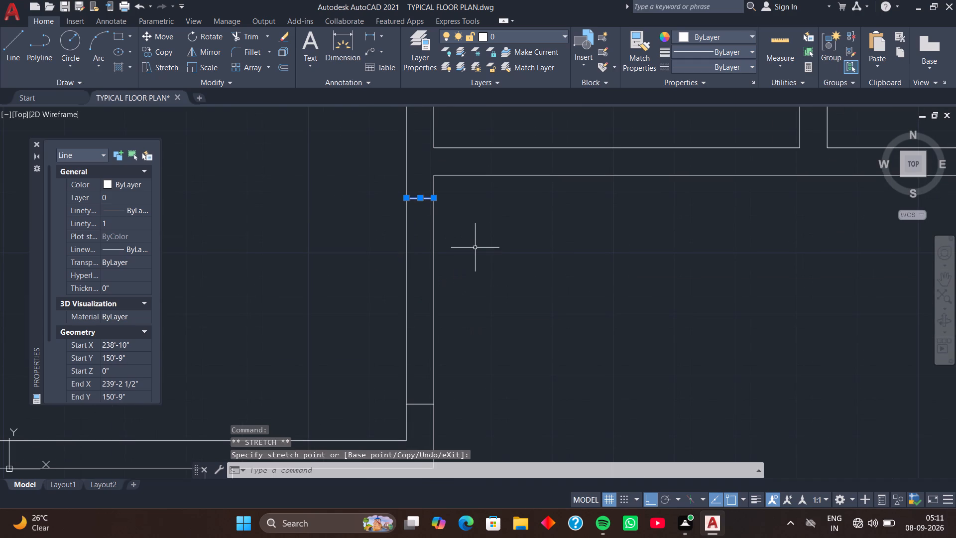
key(Escape)
key(t)
key(r)
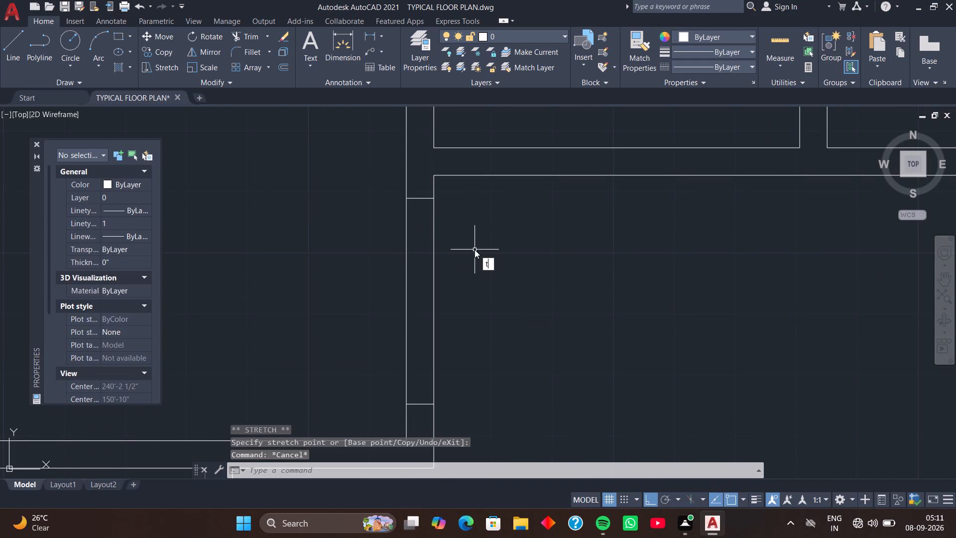
key(space)
drag(475, 249, 384, 288)
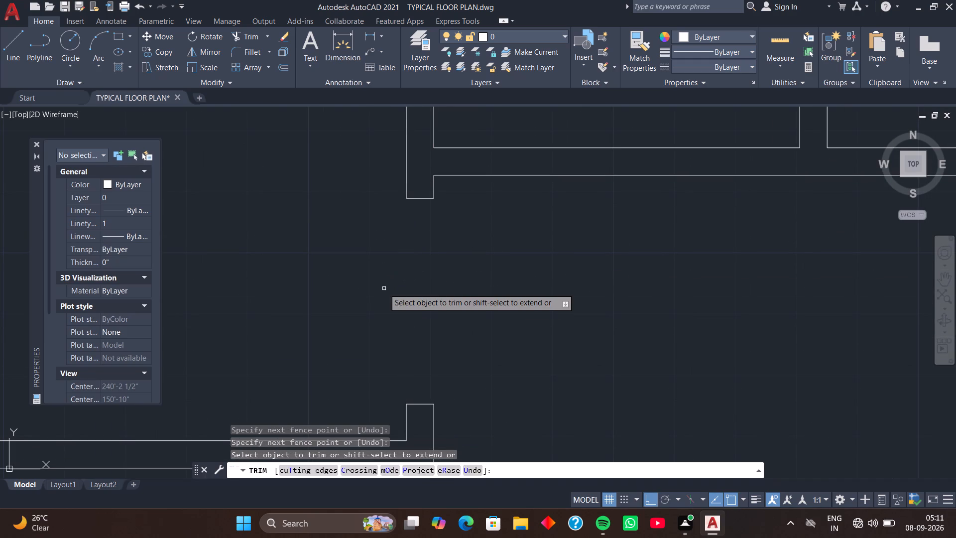
key(space)
Draw a 4.5-inch line across the south wall of the western small north room, starting from its inner southwest corner.
scroll(422, 290, down, 3)
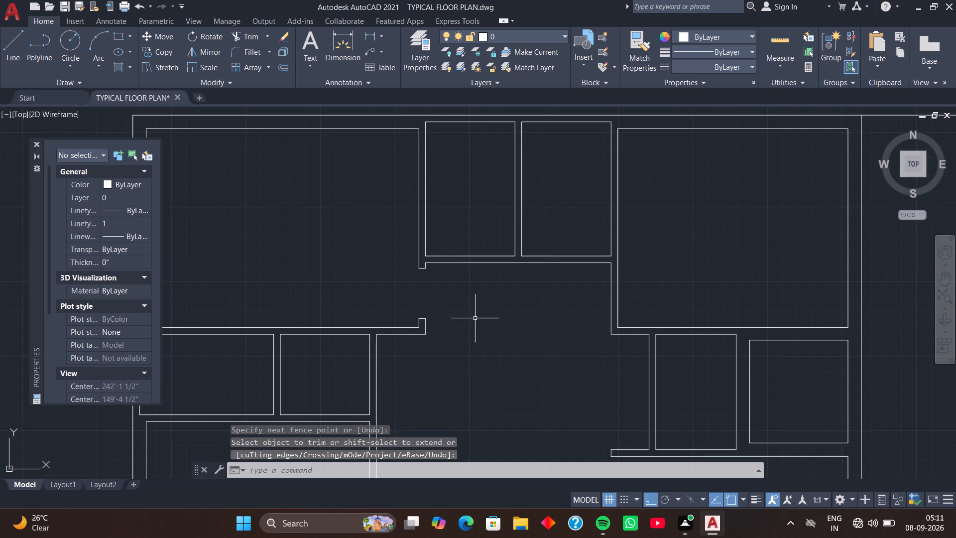
middle_drag(486, 336, 438, 314)
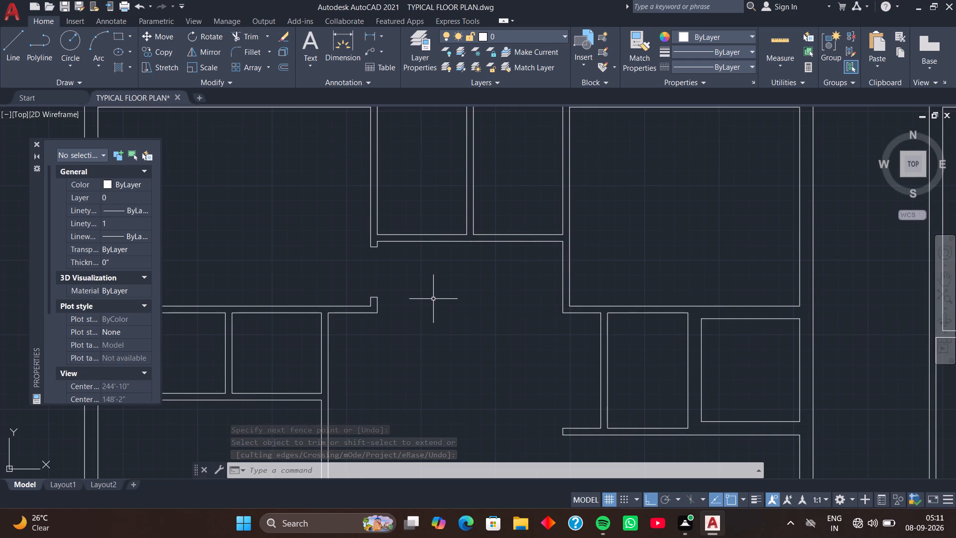
middle_drag(397, 292, 426, 301)
scroll(399, 286, up, 3)
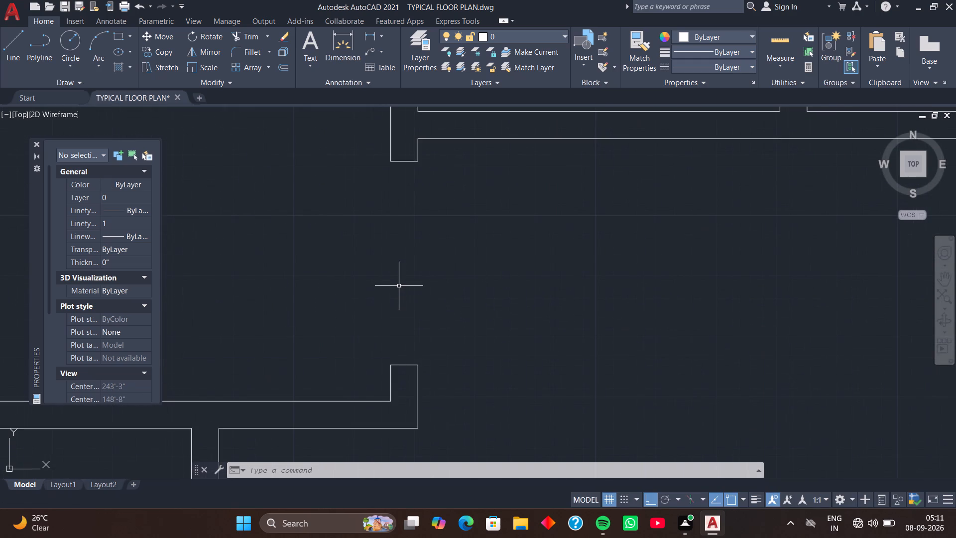
middle_drag(398, 269, 378, 349)
middle_drag(396, 297, 371, 338)
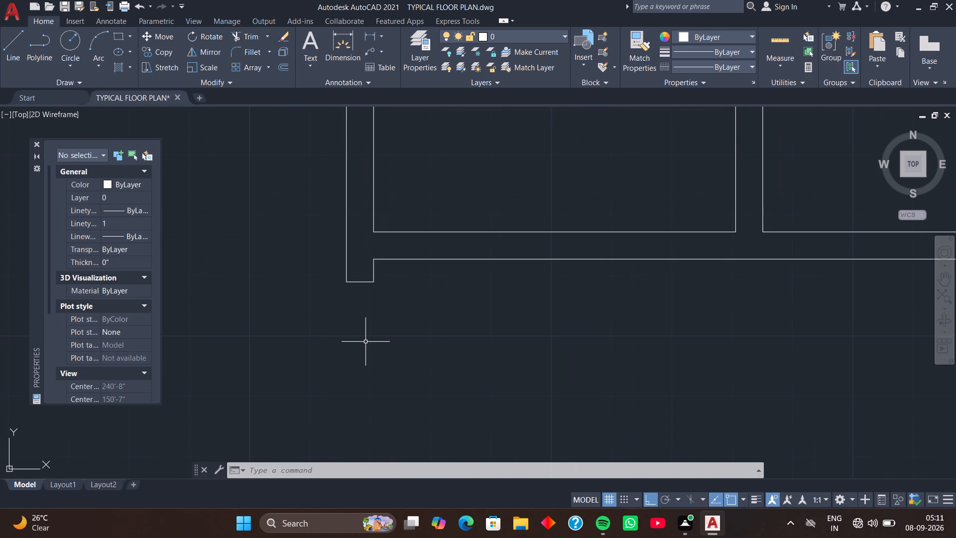
key(l)
key(space)
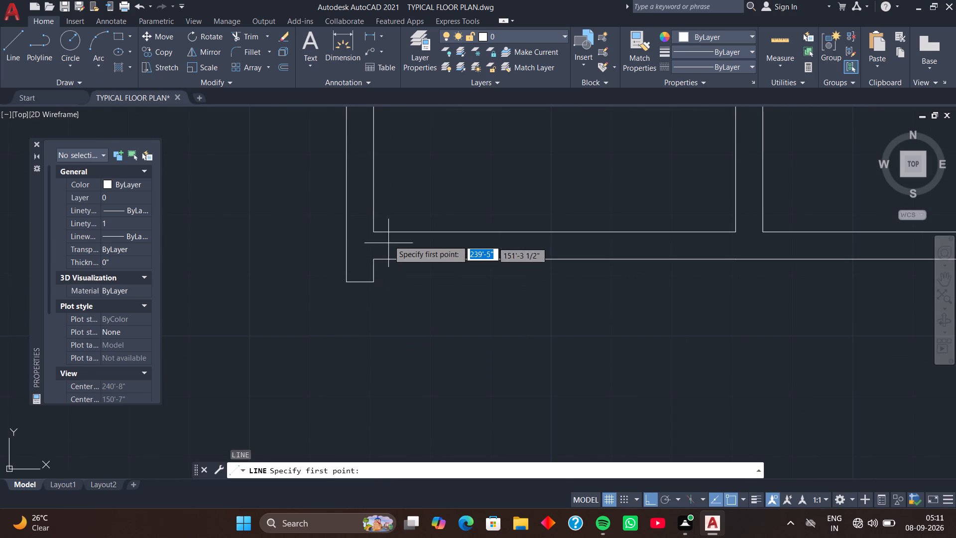
click(373, 234)
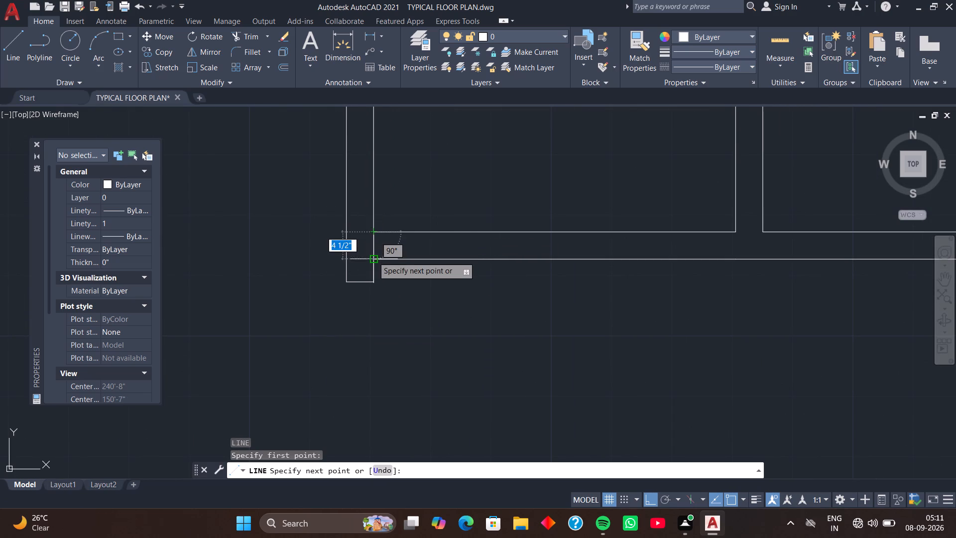
click(373, 257)
key(space)
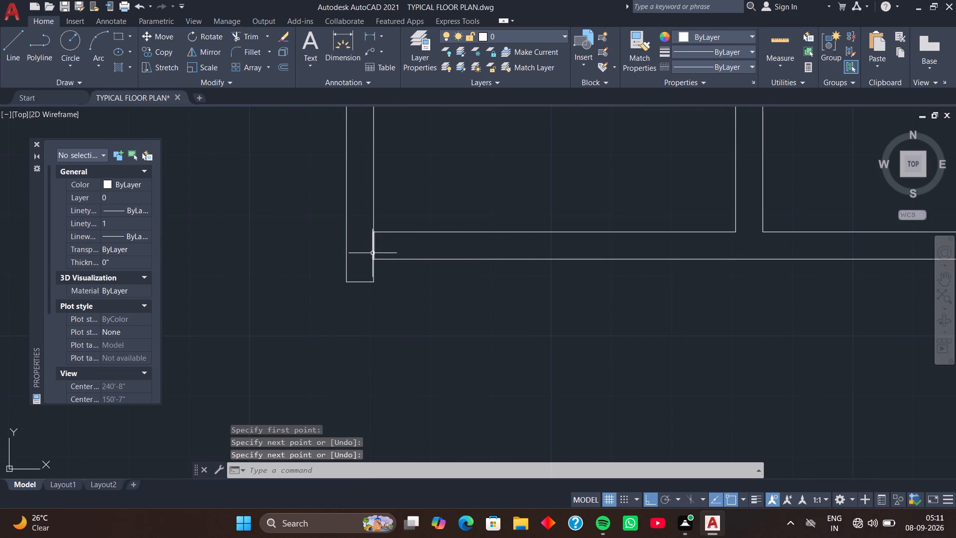
Move the new cross-wall line 9 inches east along the small room's south wall.
click(372, 253)
text(m)
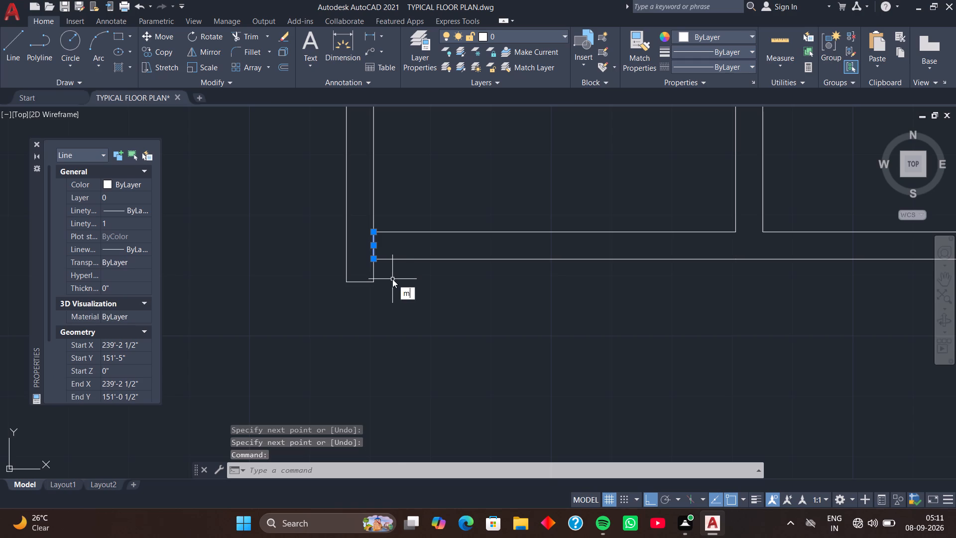
key(space)
click(373, 259)
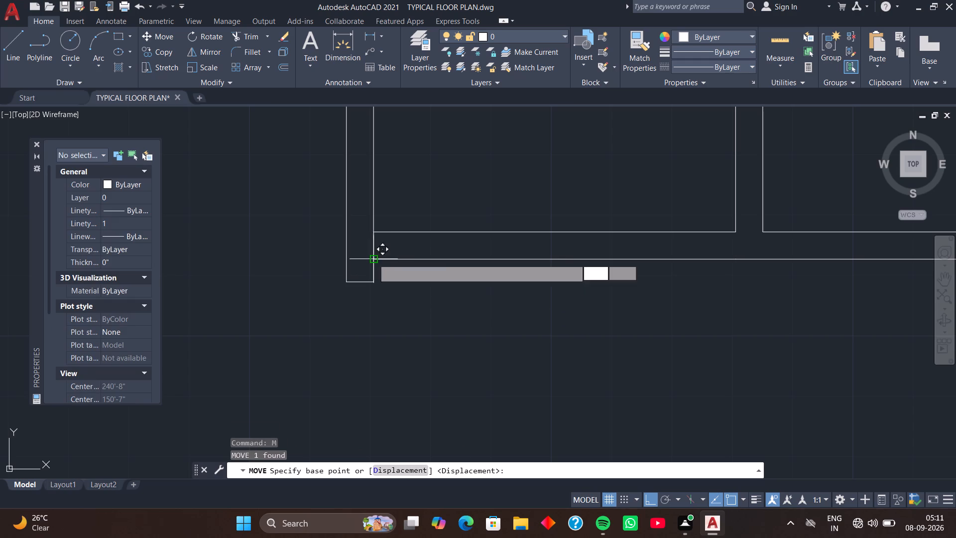
key(9)
key(Return)
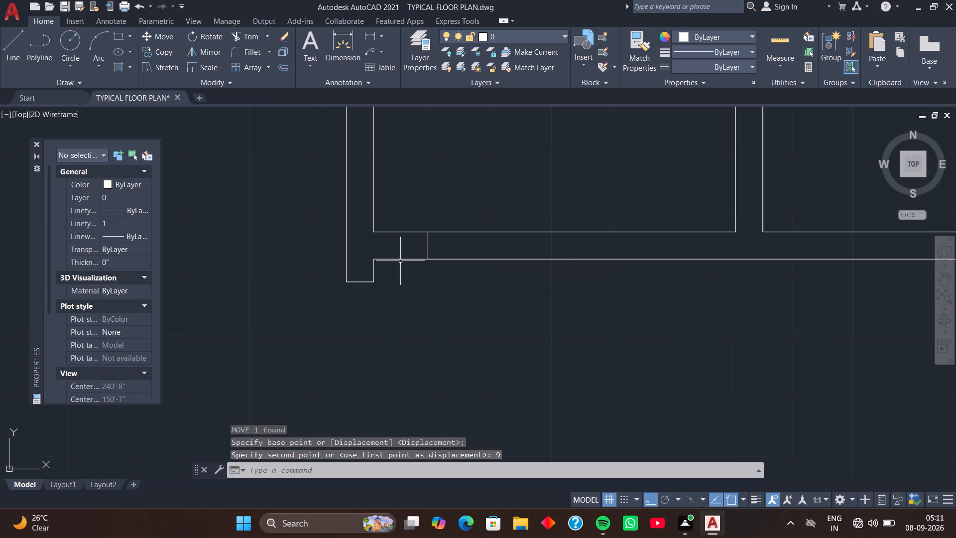
Copy the cross-wall line 2' east along the small room's south wall as the opening's other edge.
click(429, 249)
key(c)
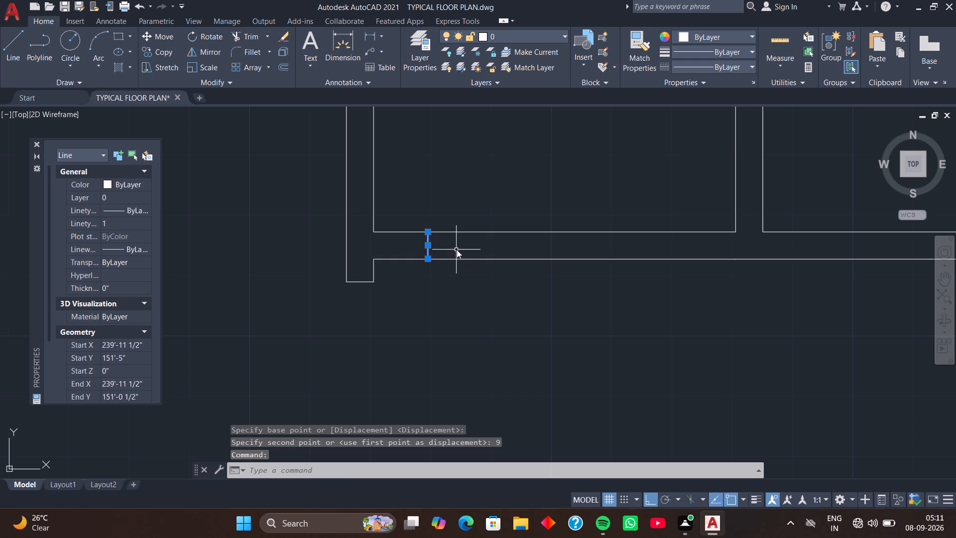
key(o)
key(space)
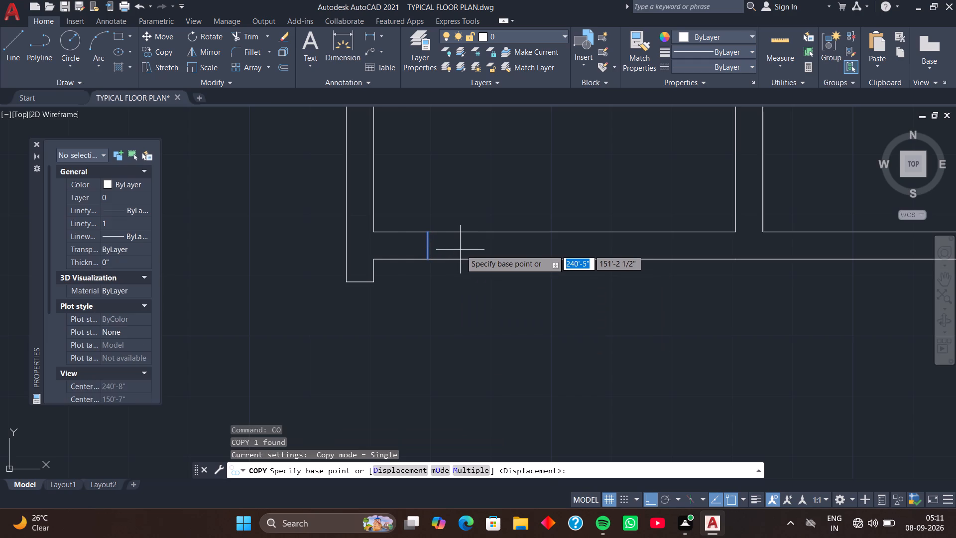
click(428, 259)
text(2')
key(Return)
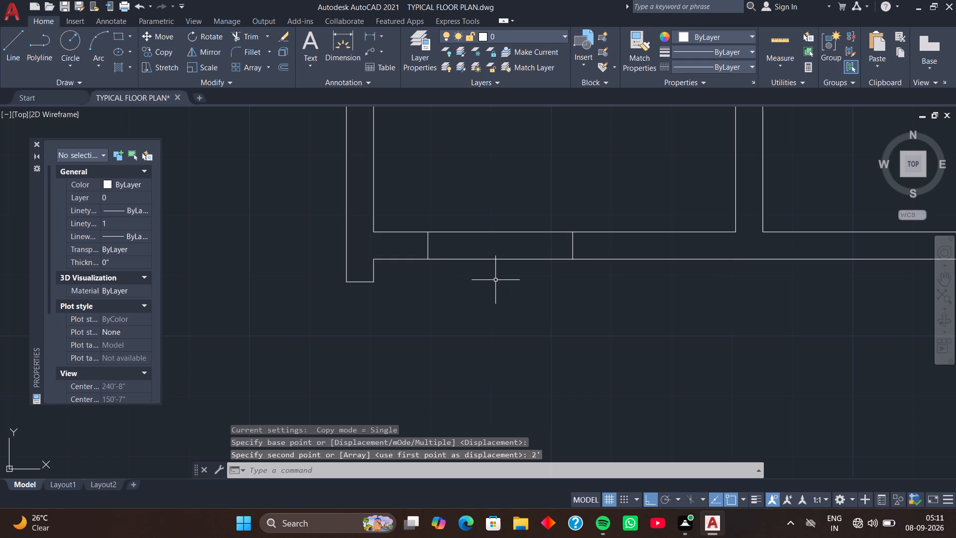
Trim both wall lines between the two cross-wall lines to open the doorway in the small room's south wall.
key(t)
key(r)
key(space)
drag(501, 211, 501, 279)
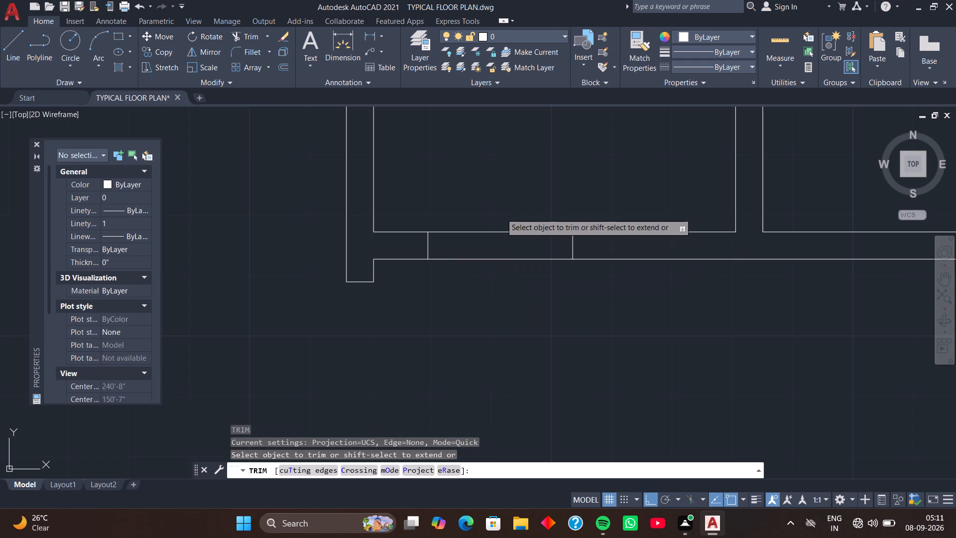
drag(501, 279, 507, 325)
key(space)
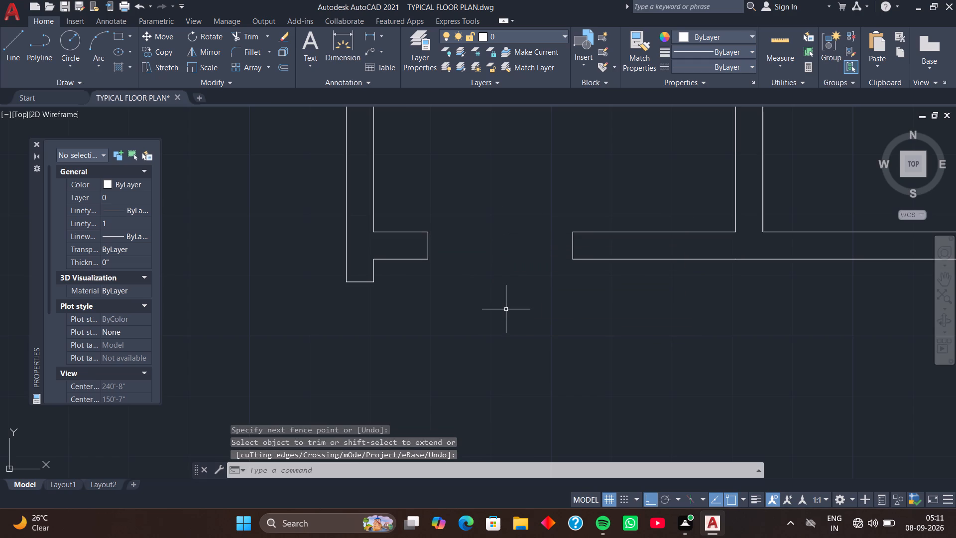
Draw a 4.5-inch line across the east wall of the eastern small north room, starting from its inner southeast corner.
scroll(512, 314, down, 2)
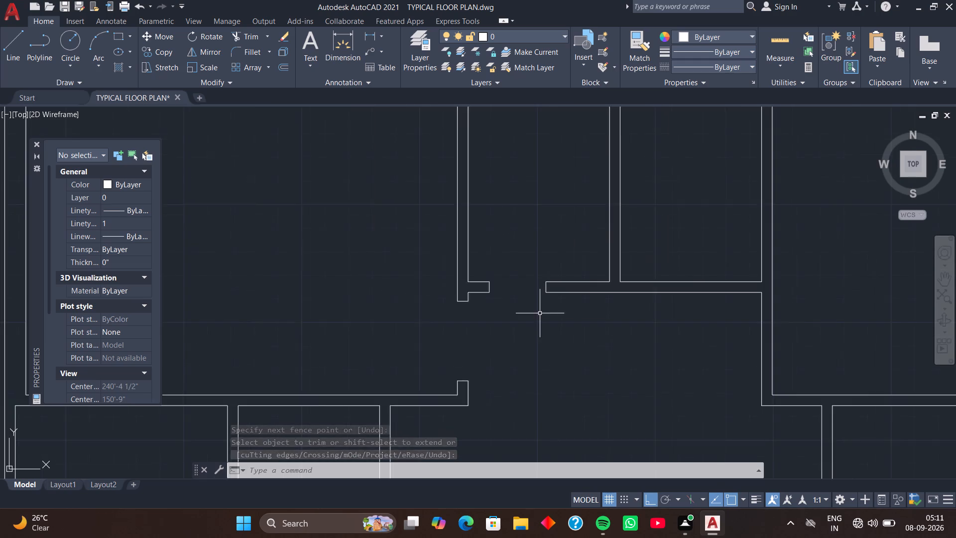
scroll(540, 313, down, 1)
middle_drag(653, 280, 513, 322)
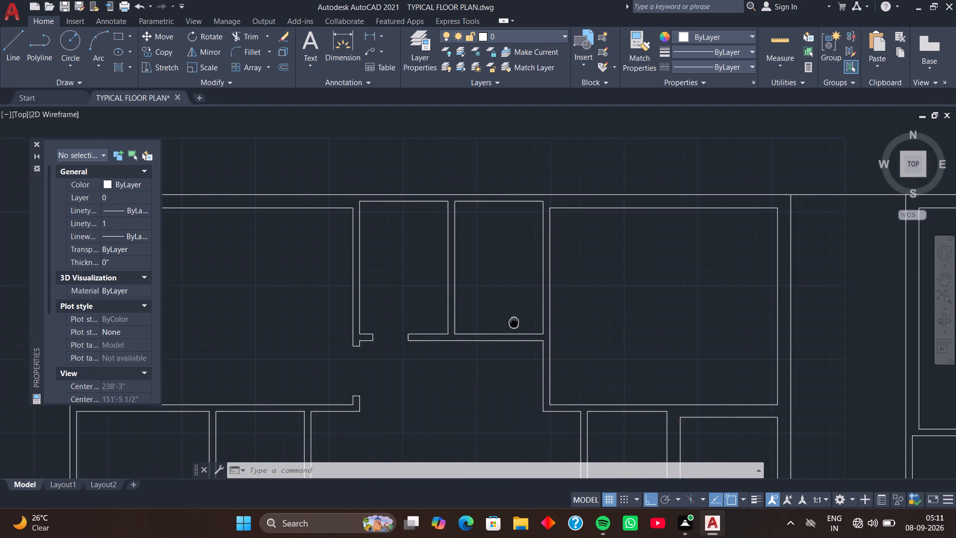
middle_drag(513, 322, 511, 323)
scroll(527, 326, up, 2)
middle_drag(527, 337, 439, 324)
scroll(438, 324, up, 1)
key(l)
key(space)
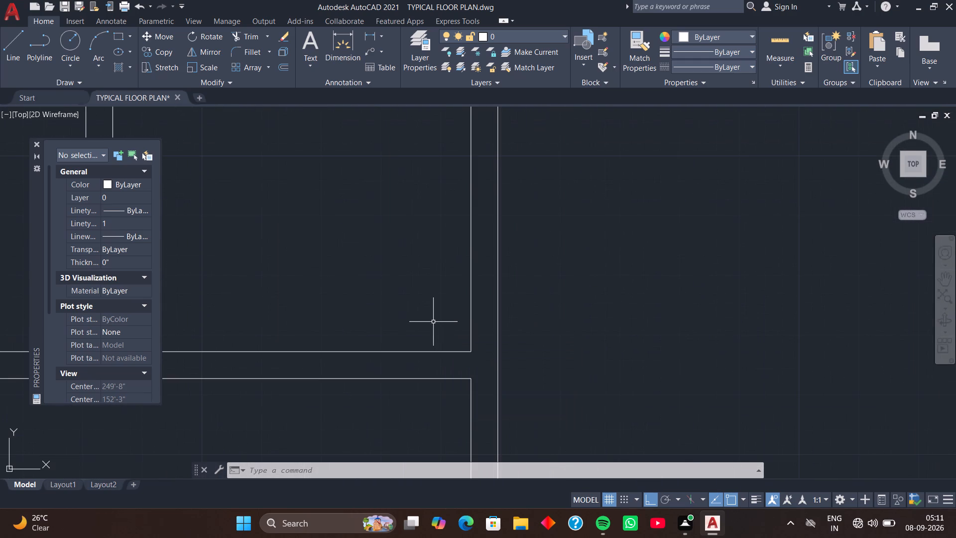
click(471, 352)
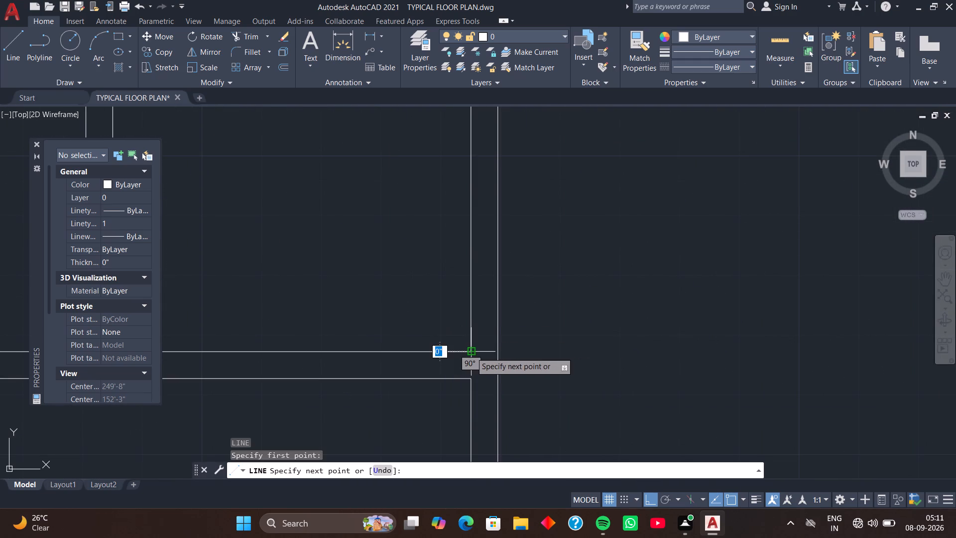
click(498, 352)
key(space)
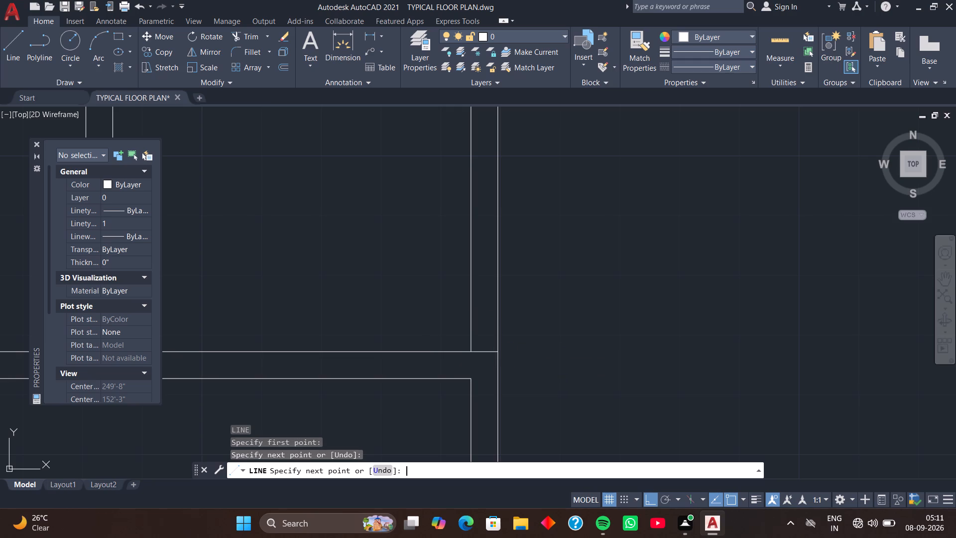
Move the new cross-wall line 9 inches north along the small room's east wall.
click(492, 352)
key(m)
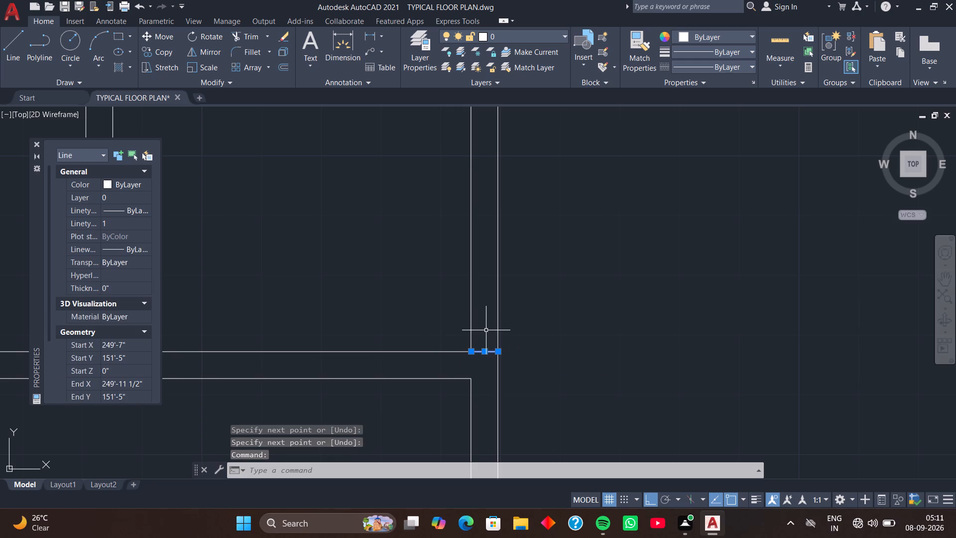
key(space)
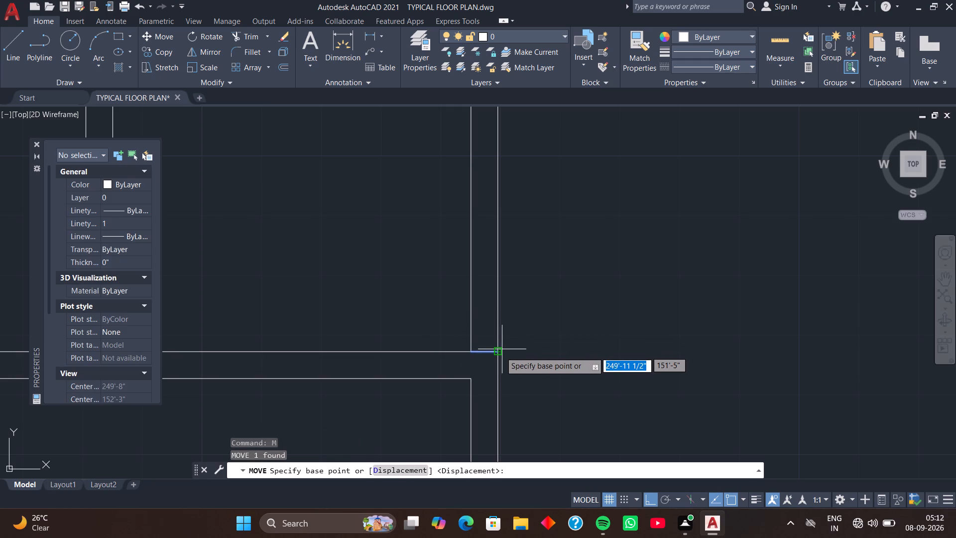
click(500, 353)
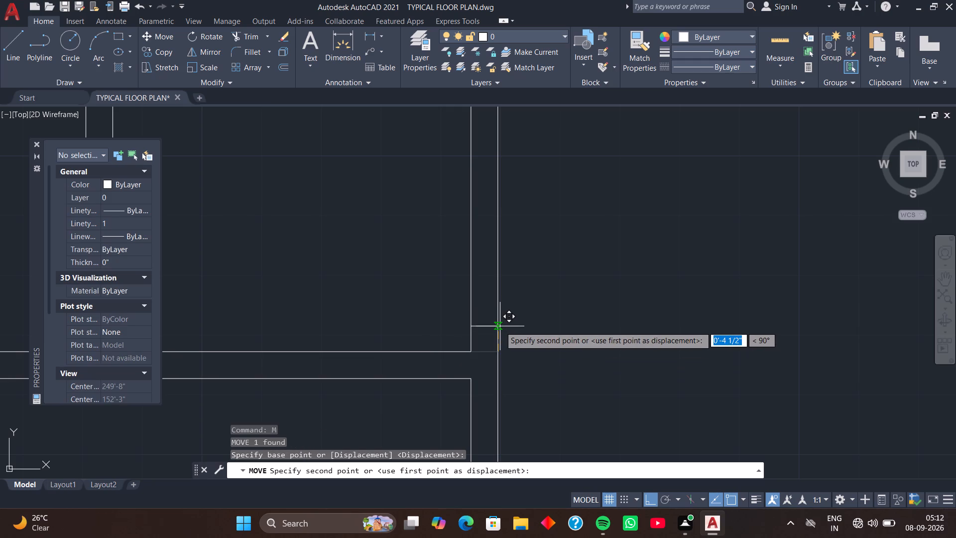
key(9)
key(Return)
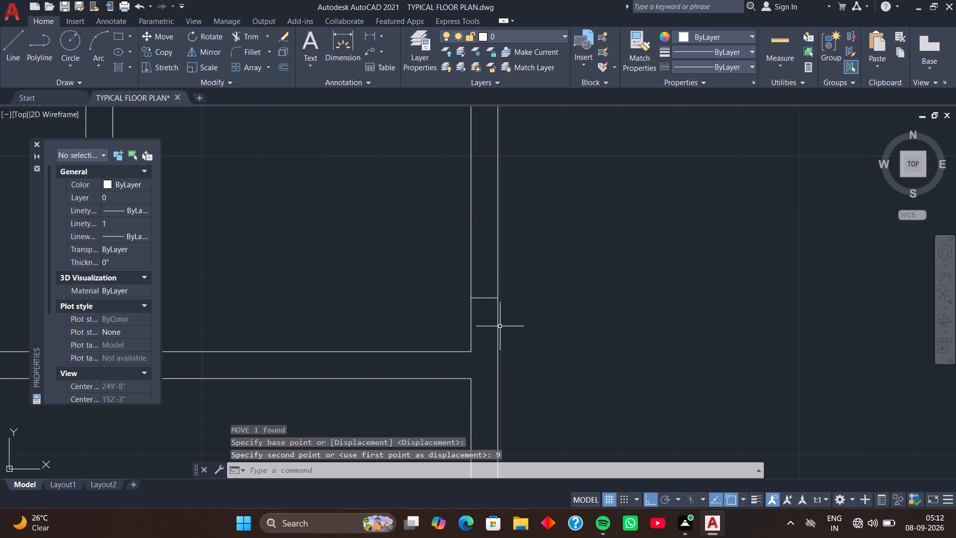
Copy the cross-wall line 2' north along the small room's east wall as the opening's other edge.
click(486, 296)
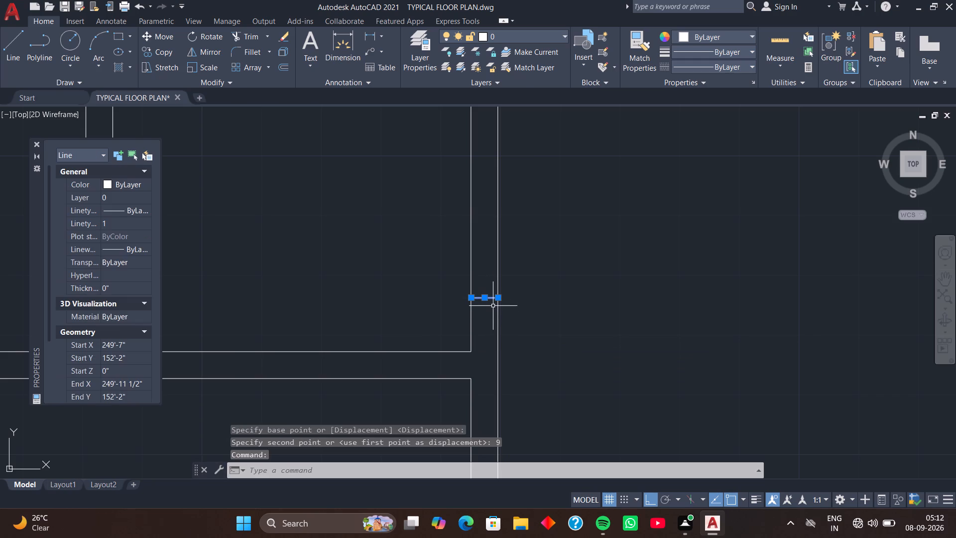
key(c)
key(o)
key(space)
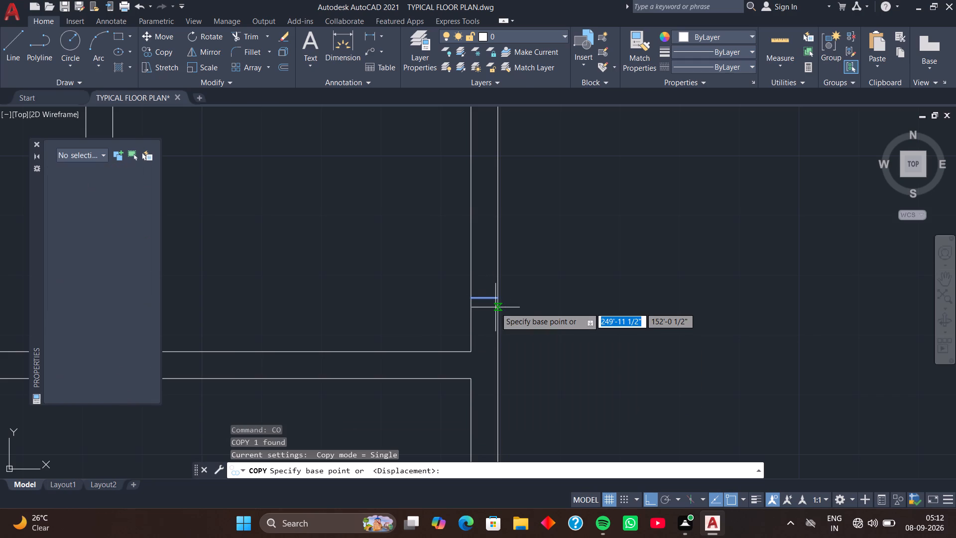
click(498, 300)
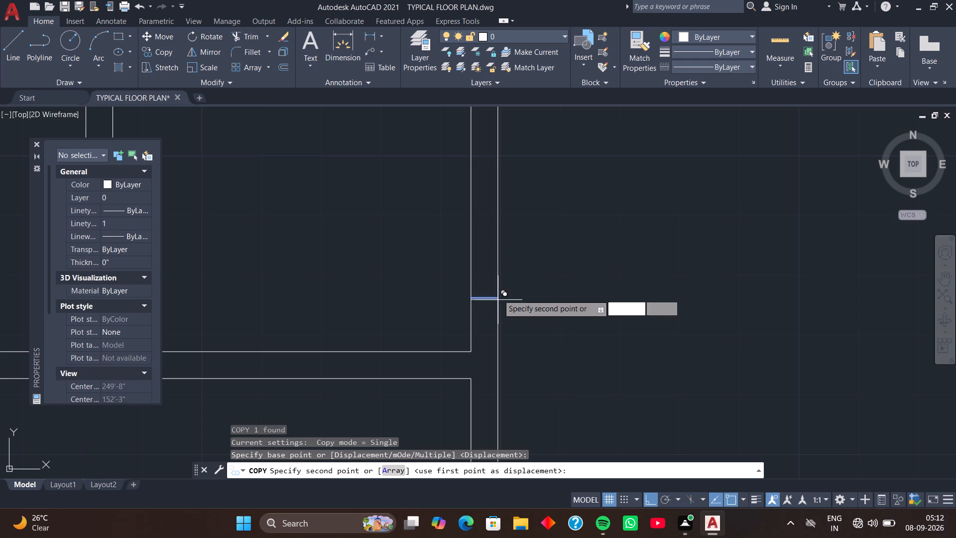
text(2')
key(Return)
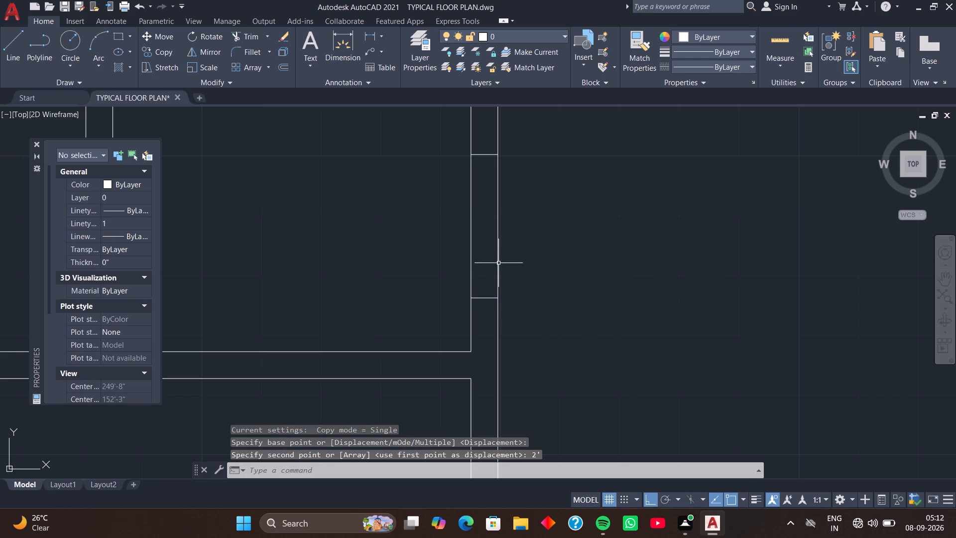
Trim both wall lines between the two cross-wall lines to open the doorway in the small room's east wall.
text(tr)
key(space)
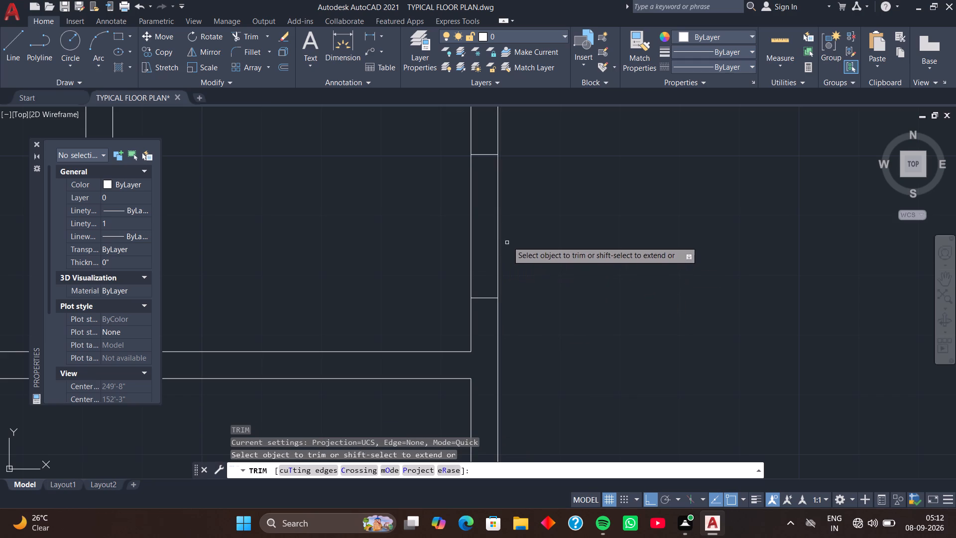
drag(507, 241, 435, 235)
key(space)
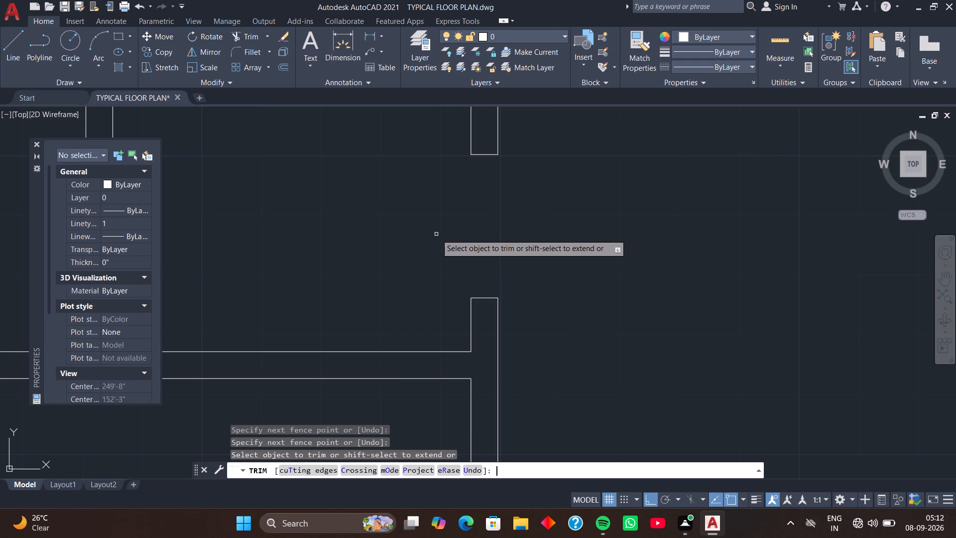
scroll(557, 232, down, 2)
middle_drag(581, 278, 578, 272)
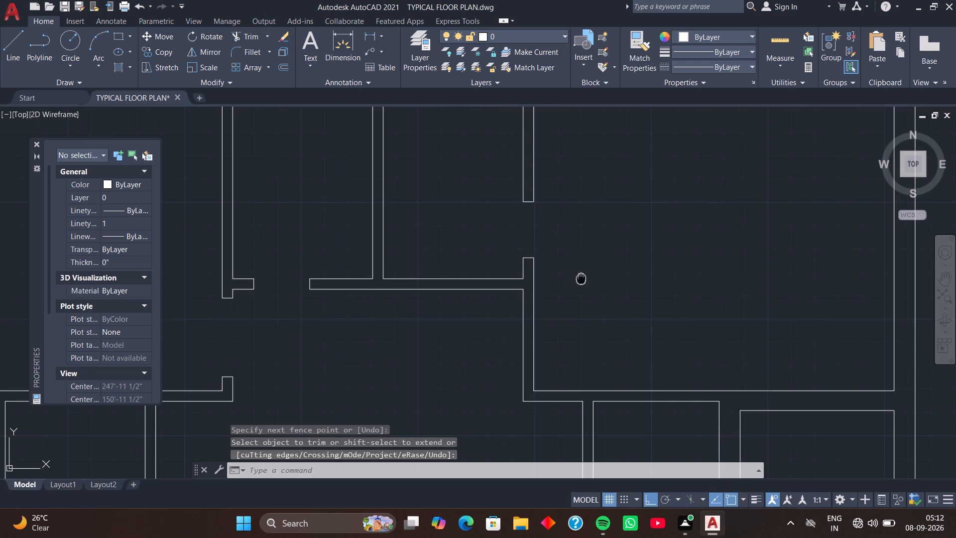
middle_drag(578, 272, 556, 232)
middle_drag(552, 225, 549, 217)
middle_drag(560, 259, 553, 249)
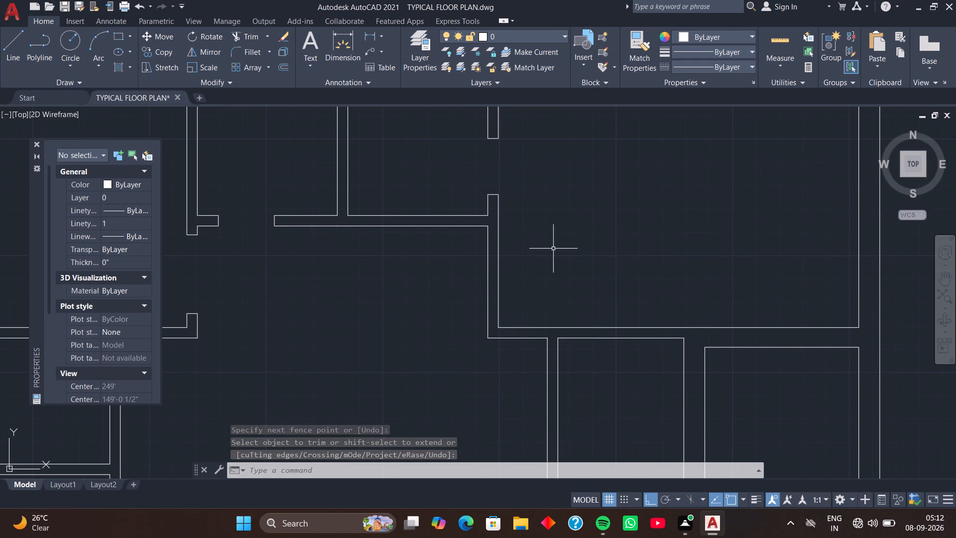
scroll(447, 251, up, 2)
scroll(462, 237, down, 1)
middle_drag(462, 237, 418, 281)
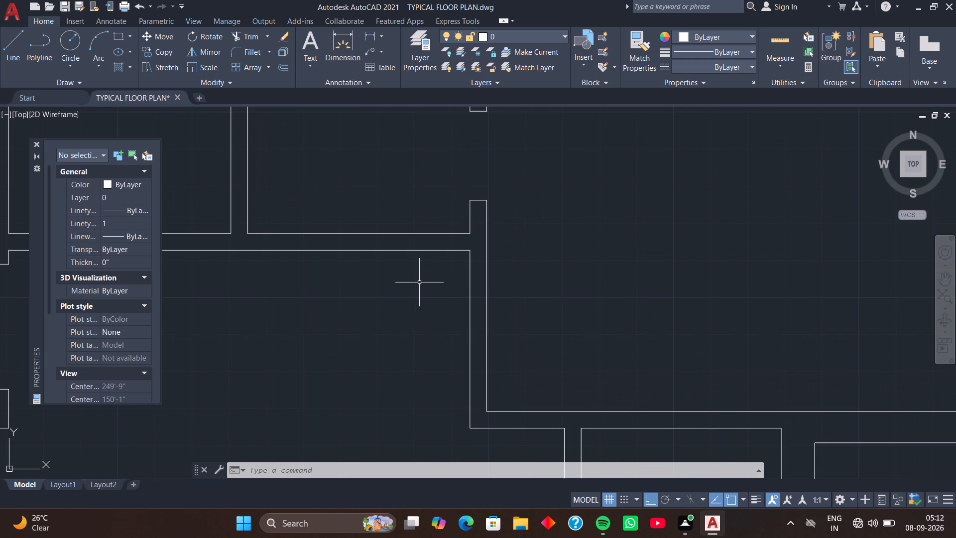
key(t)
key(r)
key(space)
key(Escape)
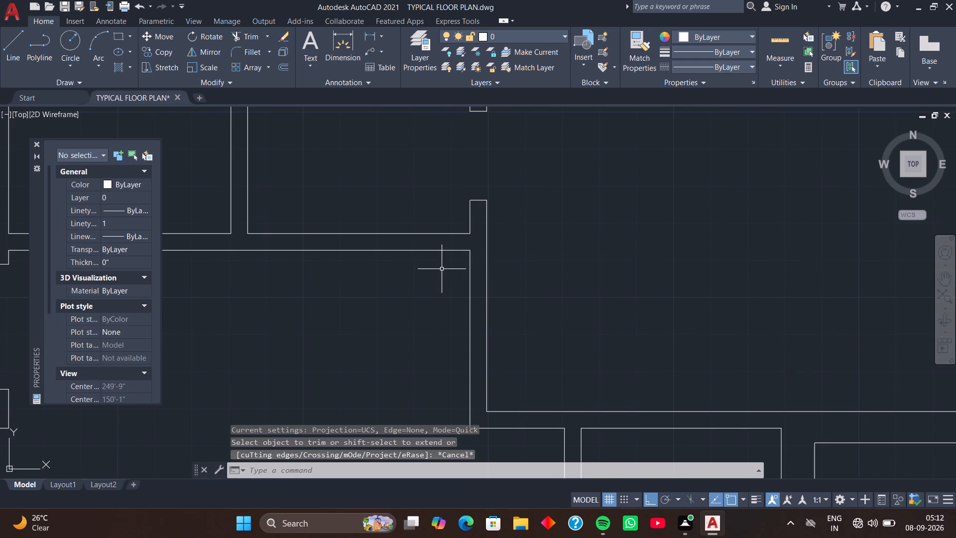
Draw a 4.5-inch line across the same wall's southern stretch, starting from the corner at the underside of the small room's south wall.
key(l)
key(space)
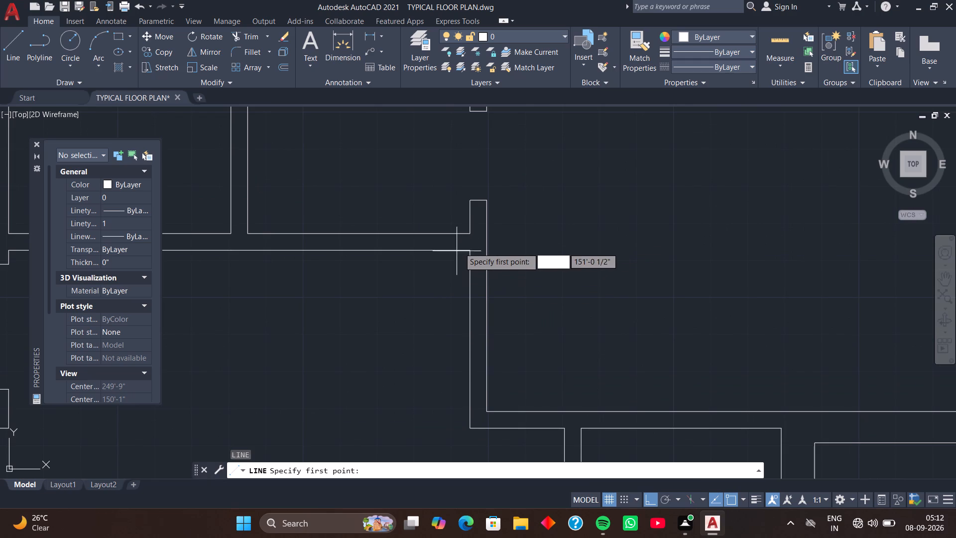
click(469, 250)
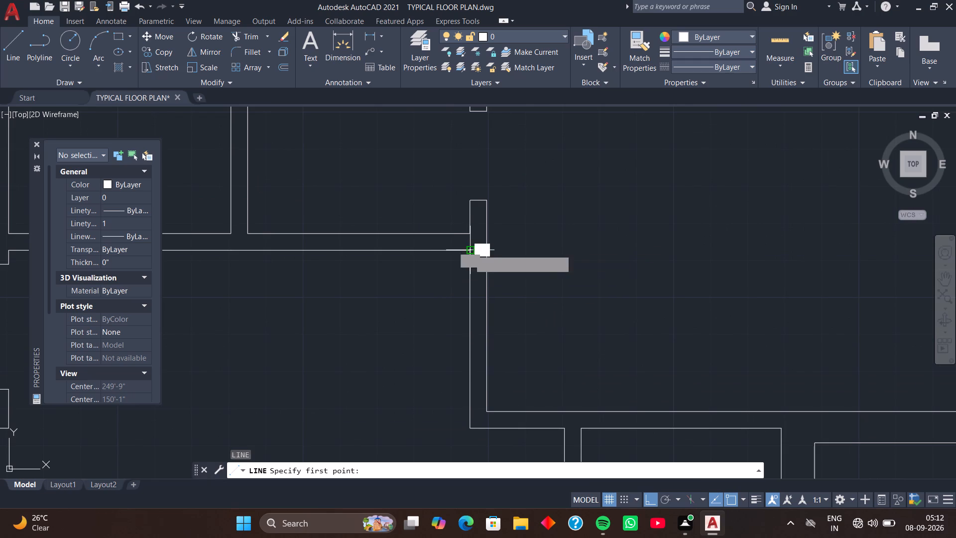
click(485, 249)
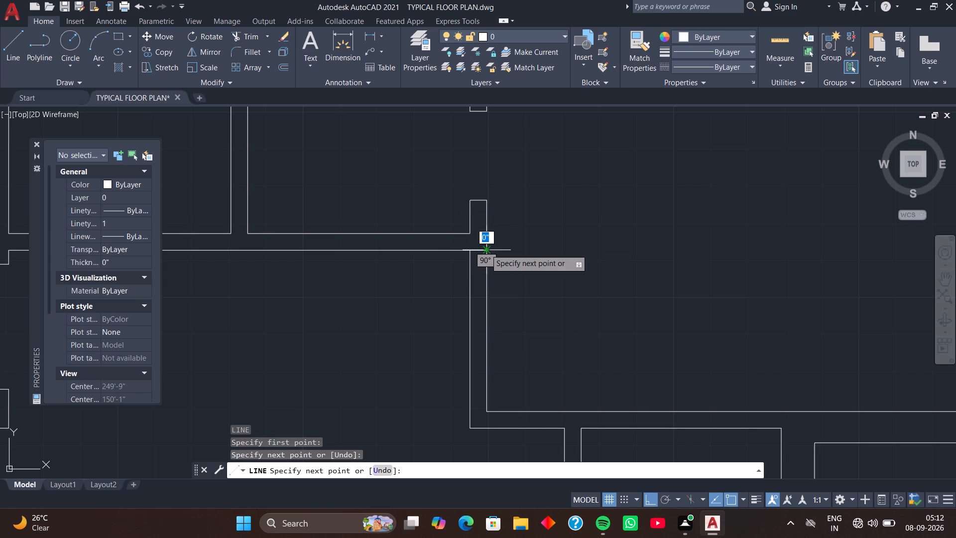
key(space)
Move the new cross-wall line 9 inches south along the wall.
click(479, 249)
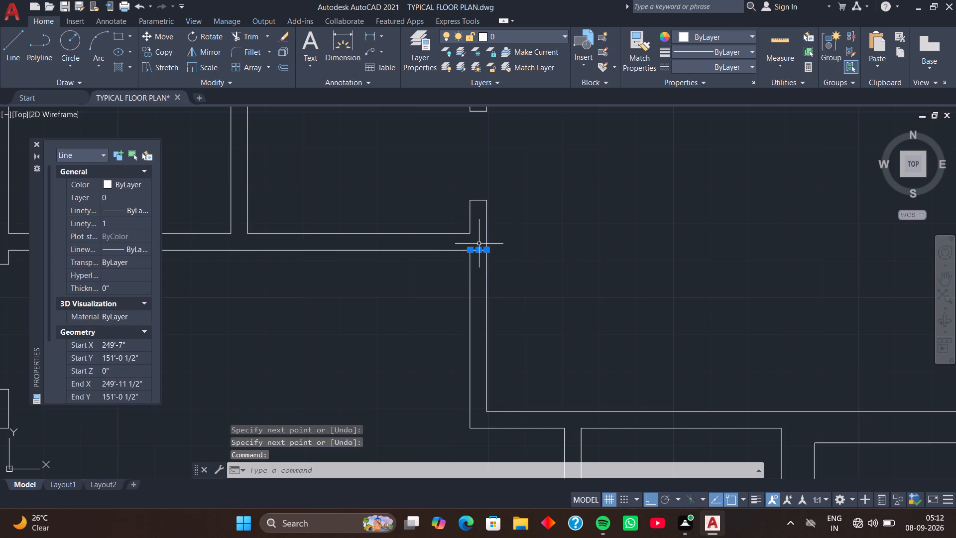
scroll(479, 244, up, 1)
text(m)
key(space)
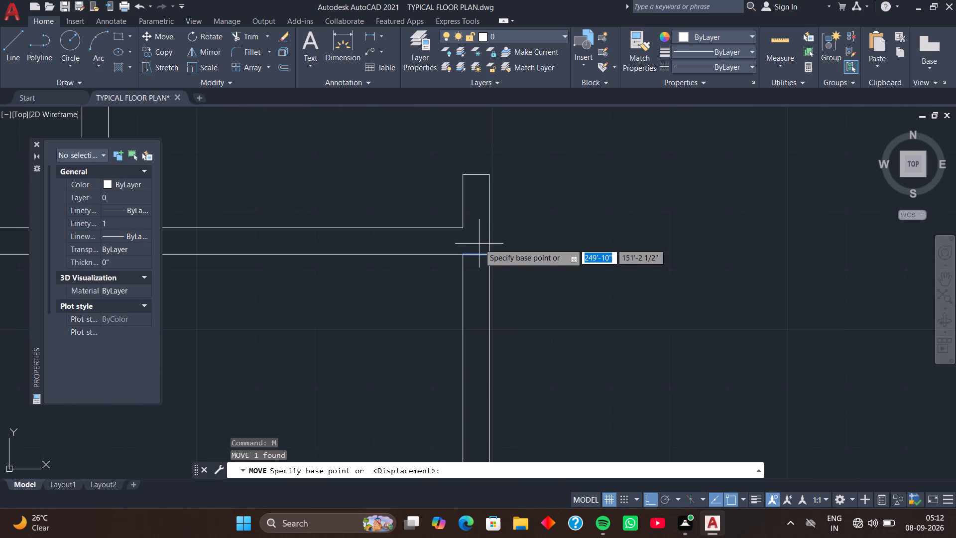
click(488, 251)
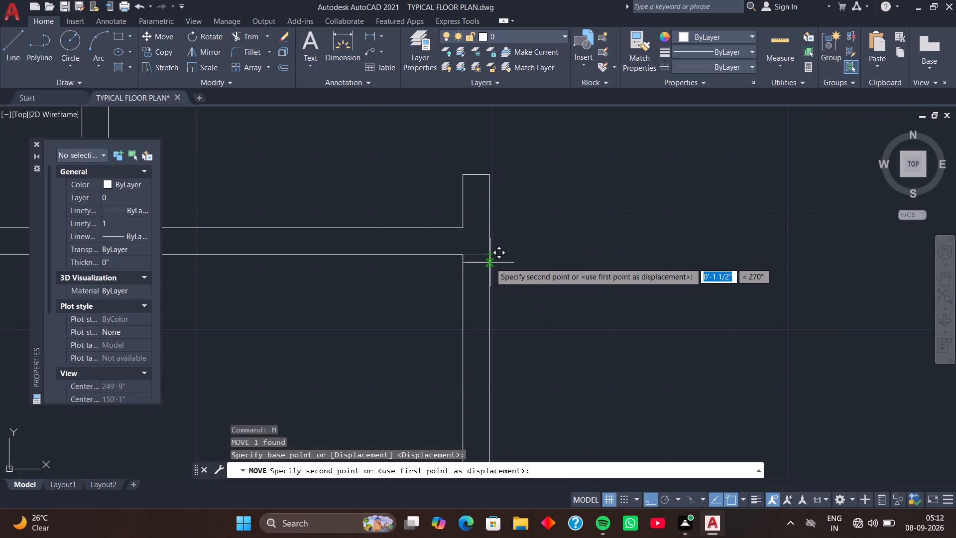
key(9)
key(Return)
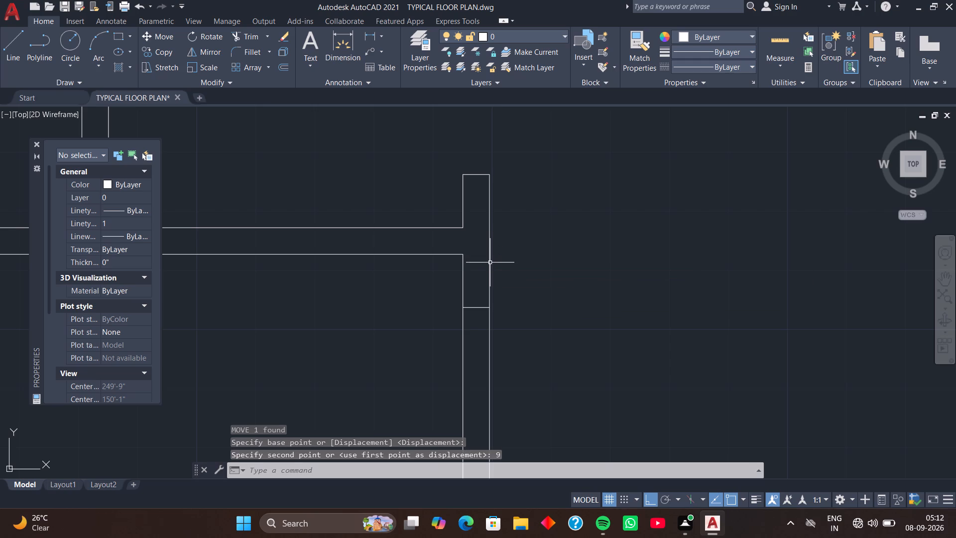
Move the cross-wall line 3 inches back north along the wall.
scroll(559, 276, down, 1)
middle_drag(568, 325, 554, 283)
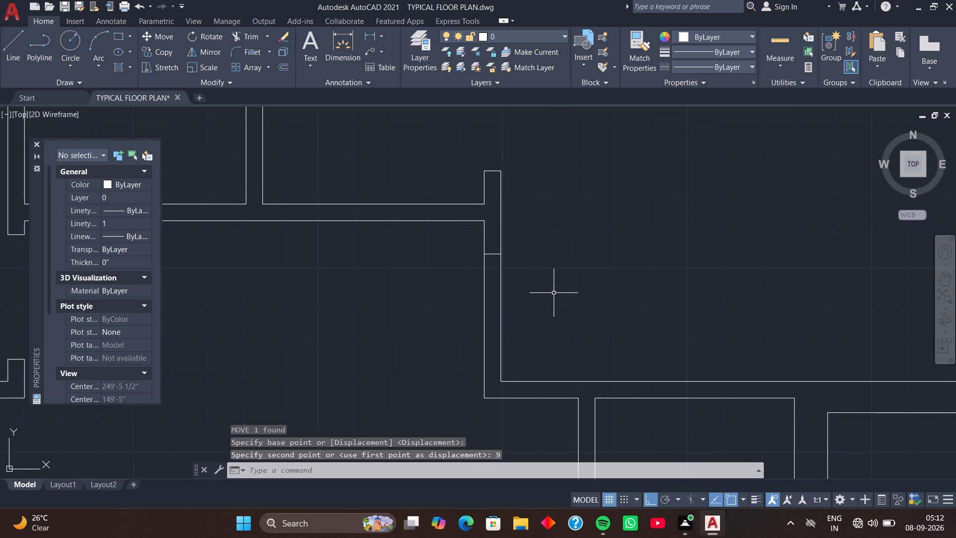
middle_drag(554, 294, 573, 287)
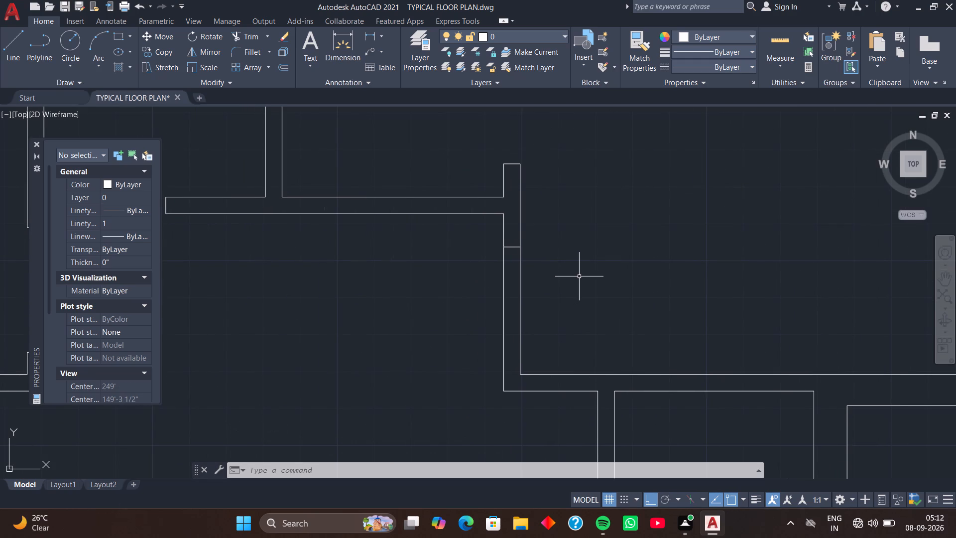
middle_drag(555, 258, 554, 259)
middle_drag(554, 259, 593, 239)
scroll(542, 238, up, 3)
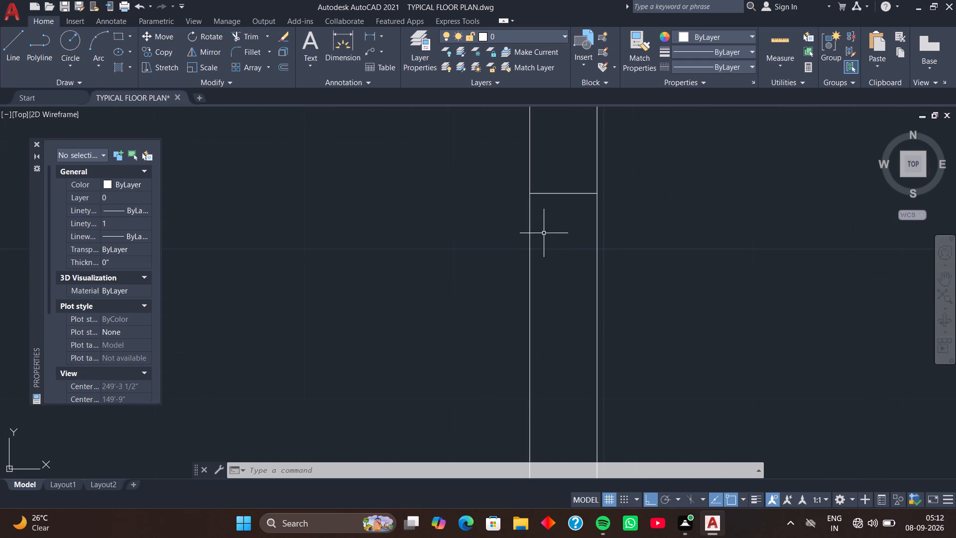
scroll(544, 233, down, 1)
middle_drag(545, 233, 536, 297)
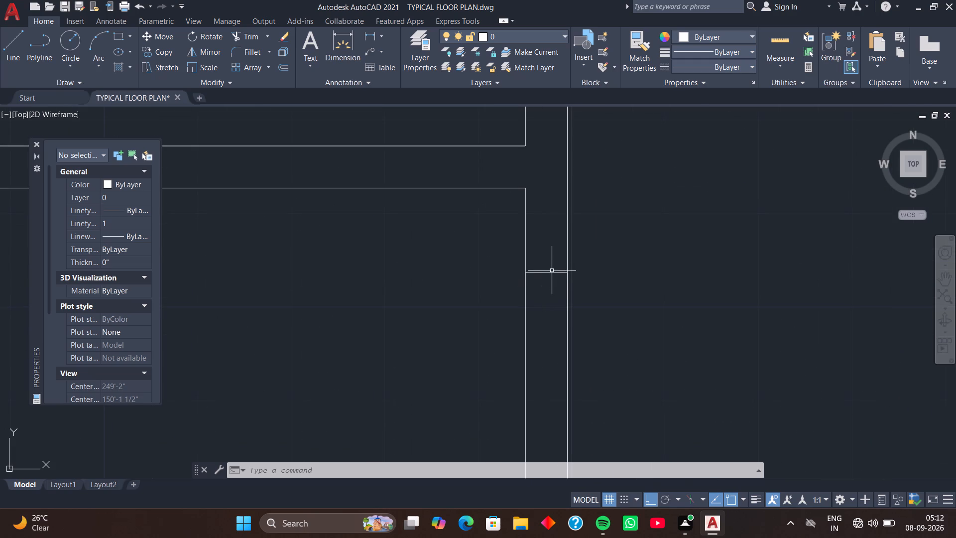
click(552, 272)
text(m)
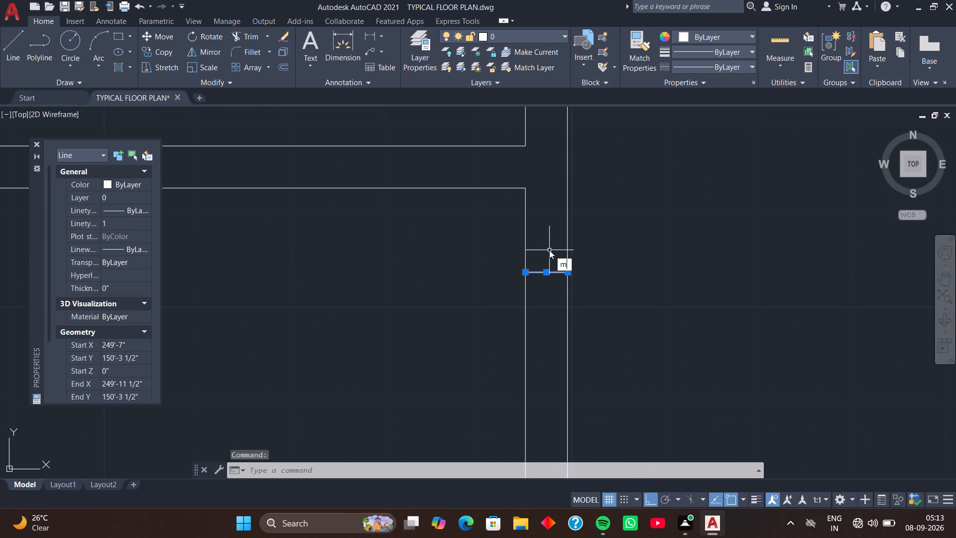
key(space)
click(567, 273)
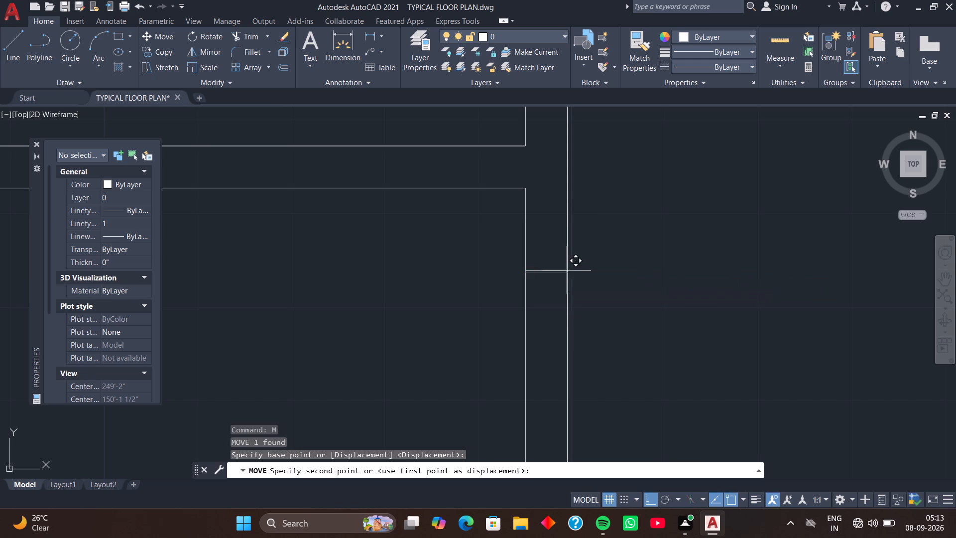
key(3)
key(Return)
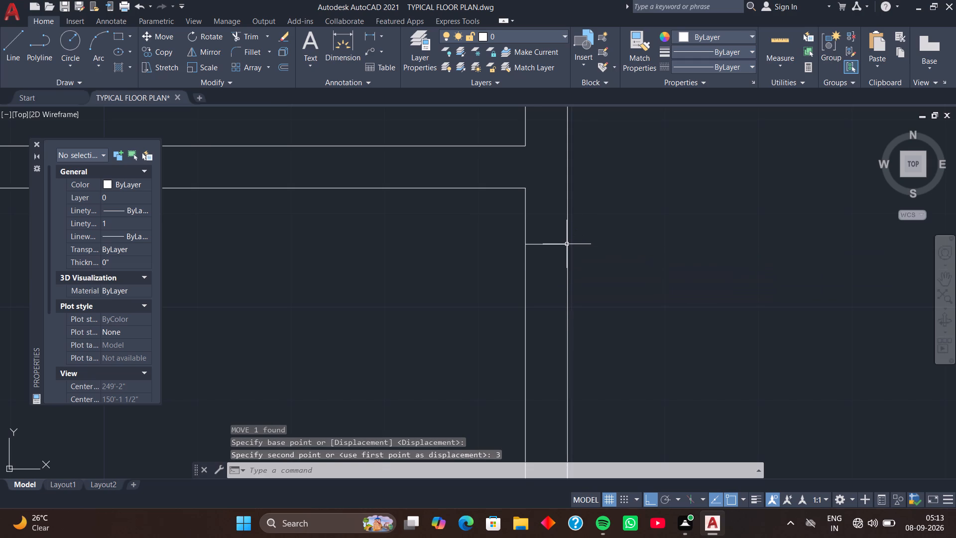
Copy the cross-wall line 2'-9" south along the wall as the opening's other edge.
click(561, 245)
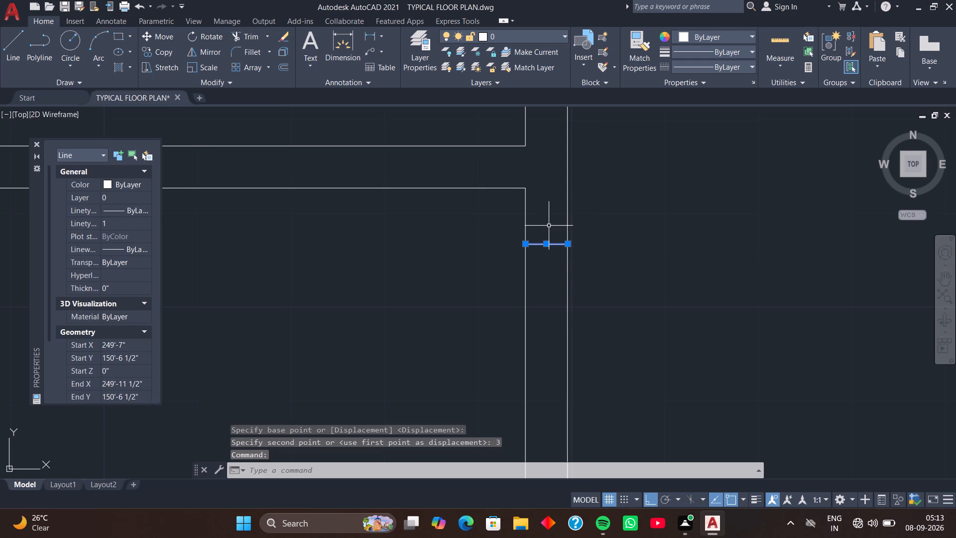
key(c)
text(o)
key(space)
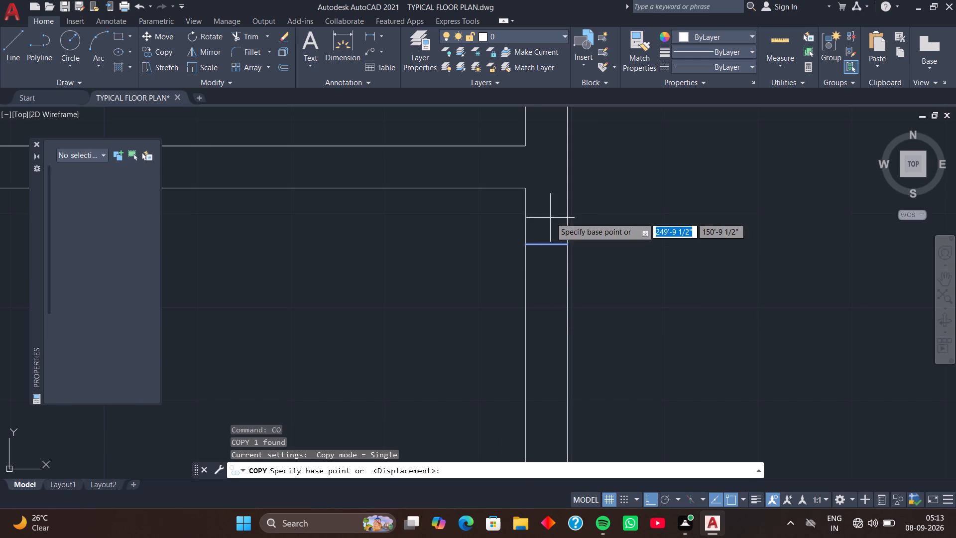
click(570, 247)
scroll(575, 266, down, 2)
middle_drag(582, 302, 564, 211)
scroll(557, 260, up, 3)
scroll(548, 319, down, 1)
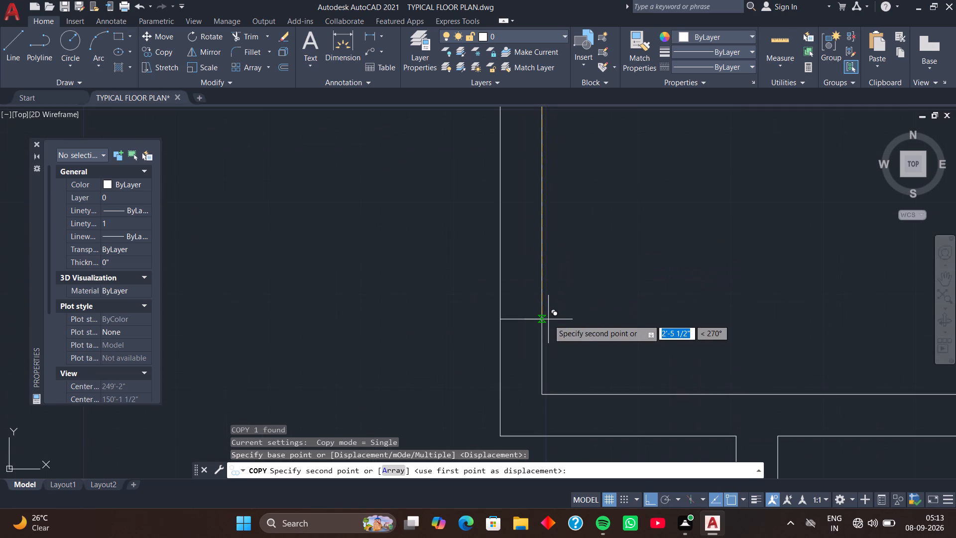
click(544, 354)
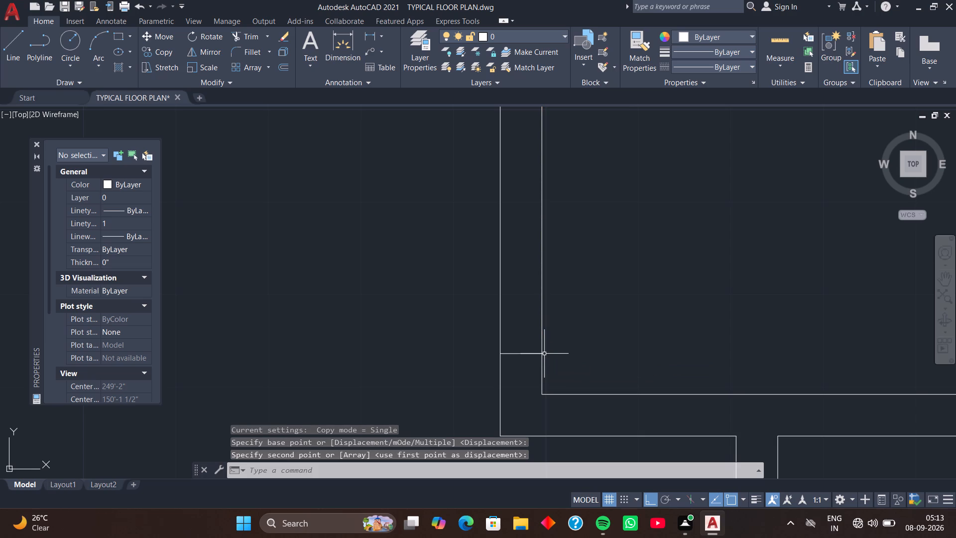
scroll(595, 319, down, 2)
middle_drag(609, 298, 574, 332)
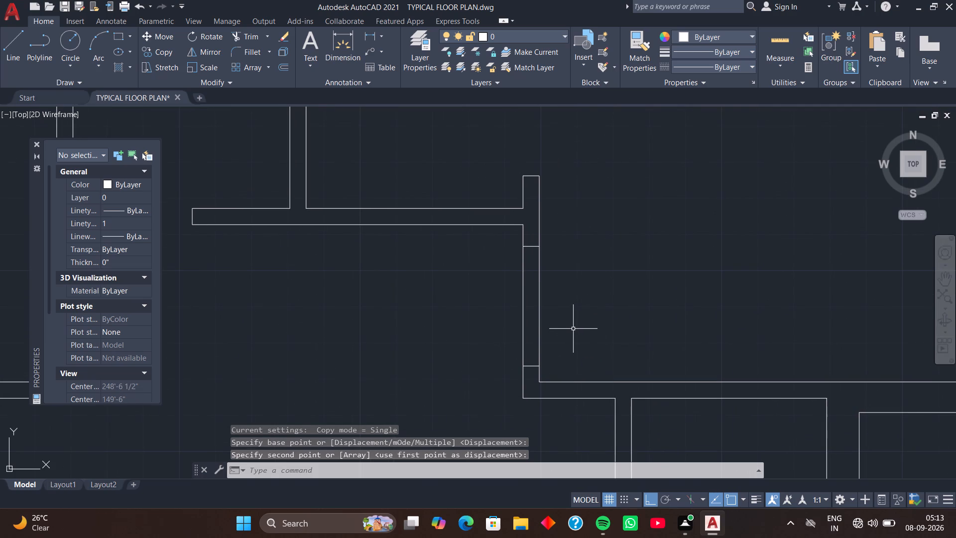
Trim both wall faces between the two cross-wall lines to open the 2'-9" doorway in the wall's southern stretch.
key(t)
key(r)
key(space)
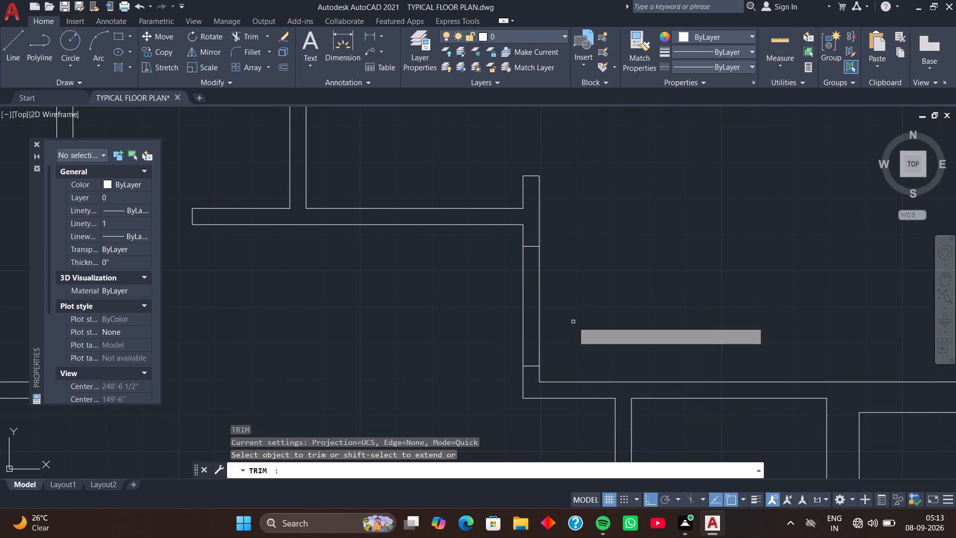
drag(567, 312, 502, 321)
key(space)
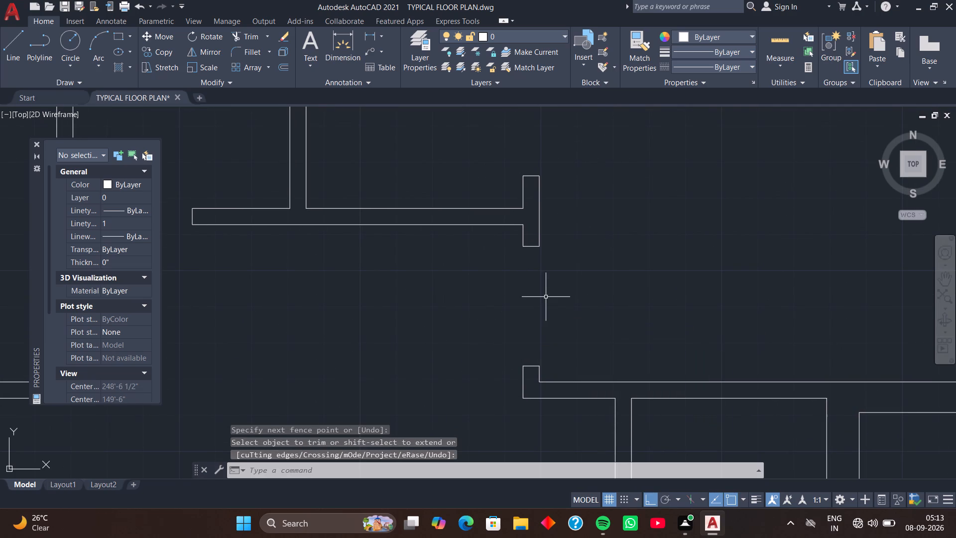
Draw a 4.5-inch line across the west wall of the small room south of the new doorway, below its north wall.
scroll(572, 294, down, 2)
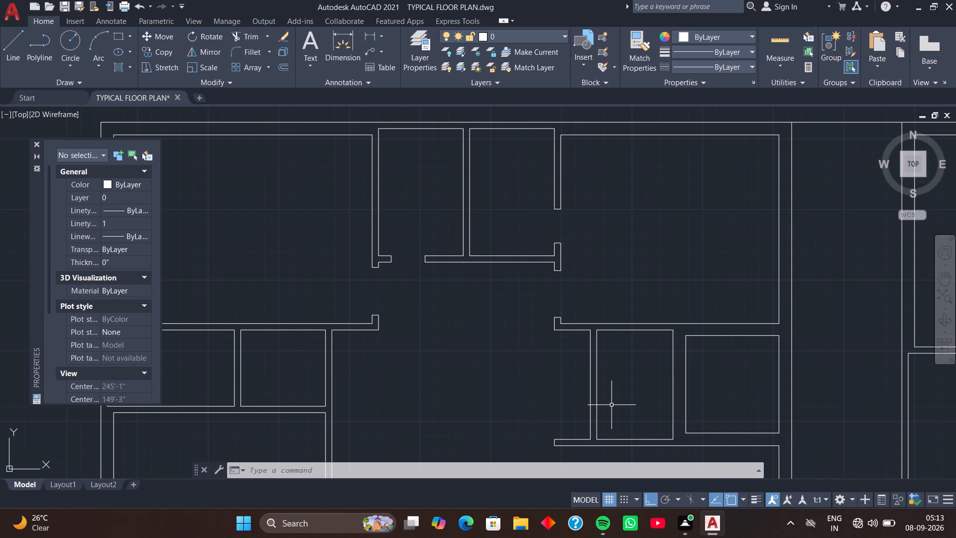
middle_drag(613, 405, 602, 367)
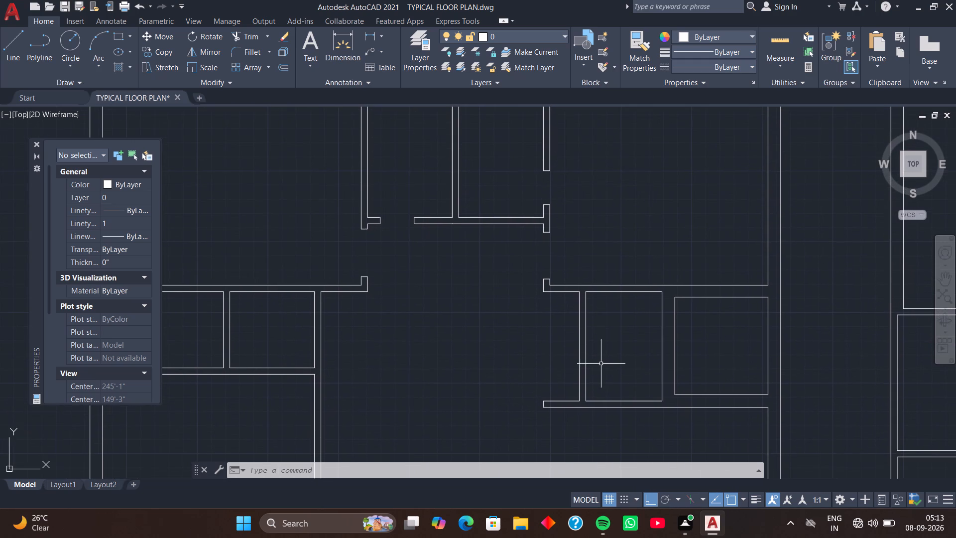
scroll(601, 360, up, 2)
middle_drag(599, 345, 639, 341)
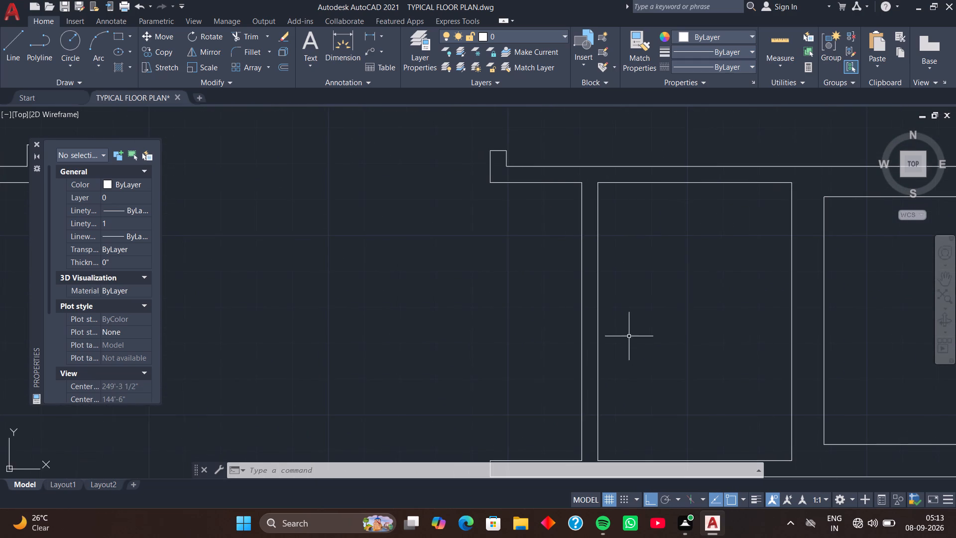
middle_drag(626, 330, 637, 367)
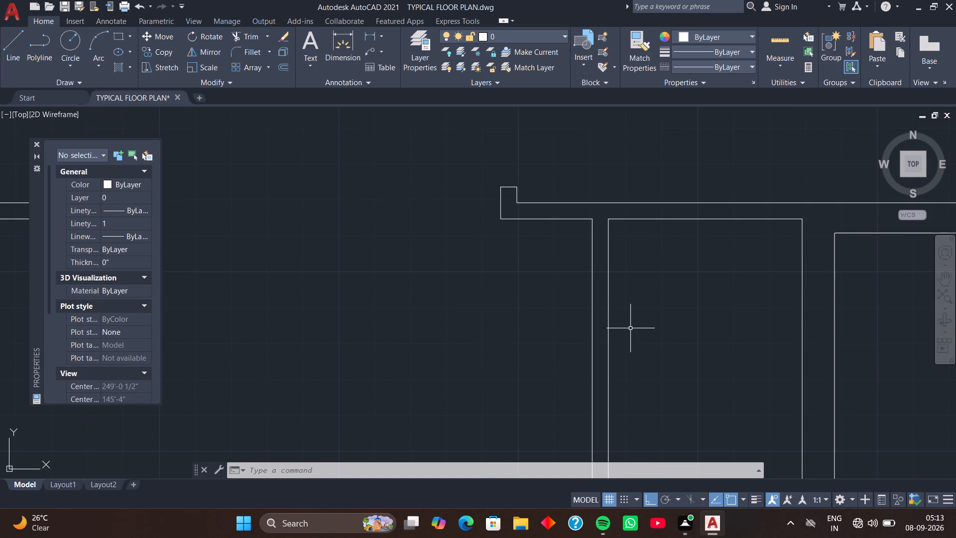
key(l)
key(space)
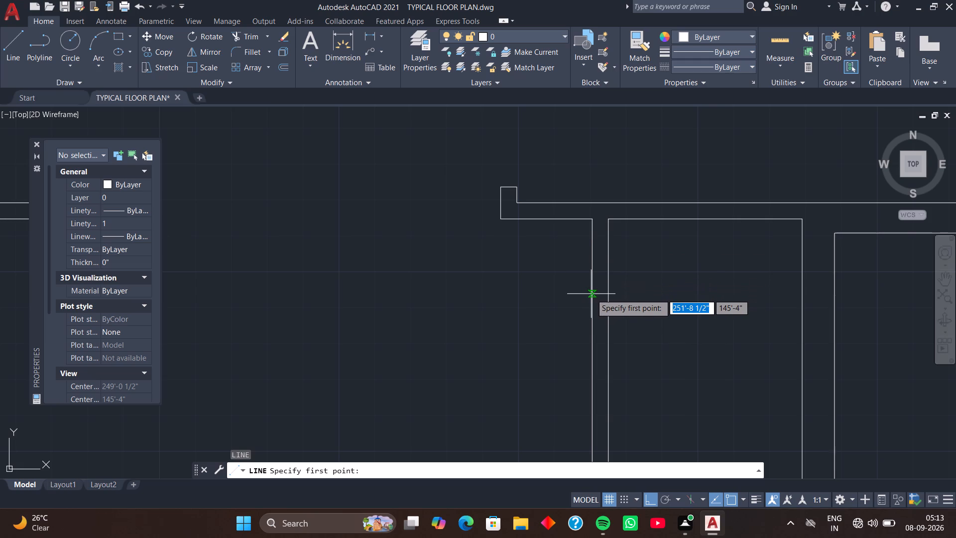
click(592, 294)
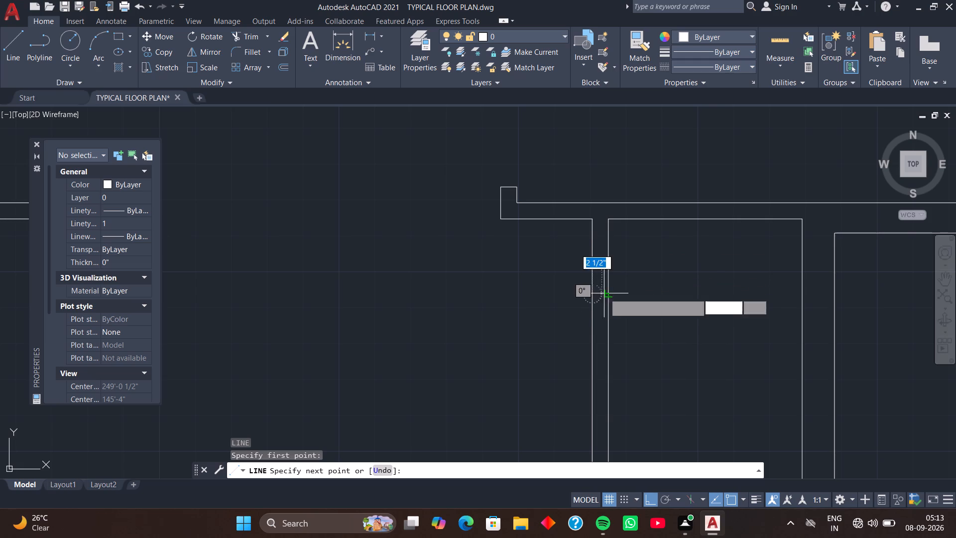
click(608, 293)
key(space)
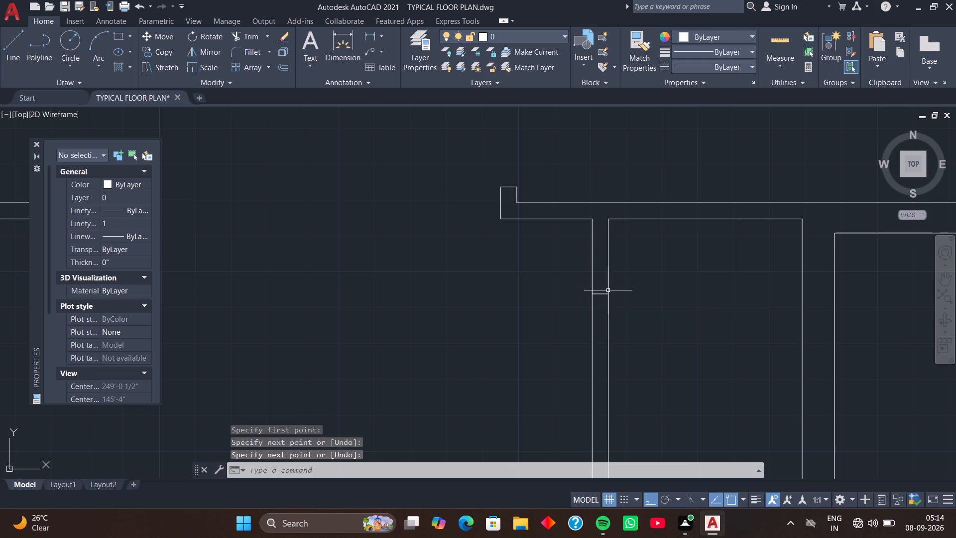
Copy the cross-wall line 2' south along the small room's west wall as the opening's other edge.
click(598, 295)
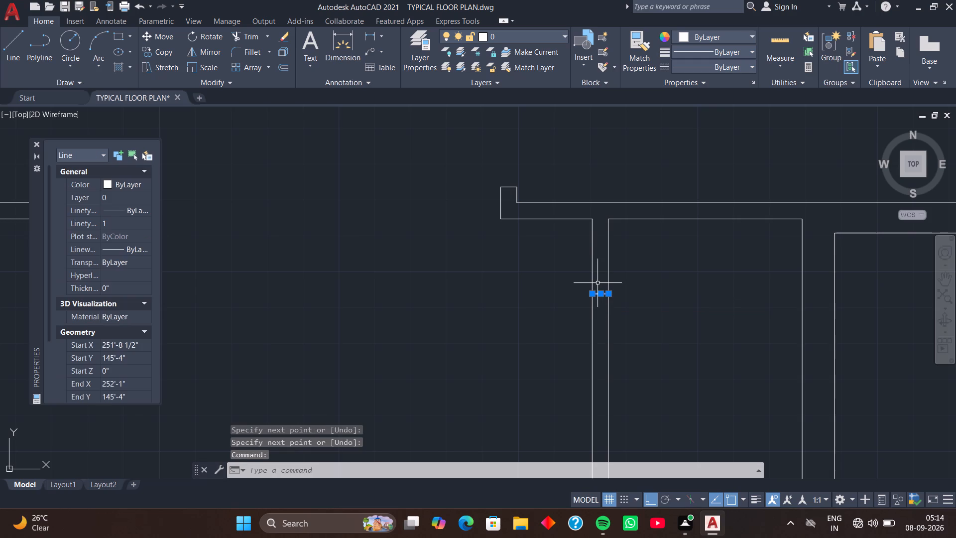
key(c)
key(o)
key(space)
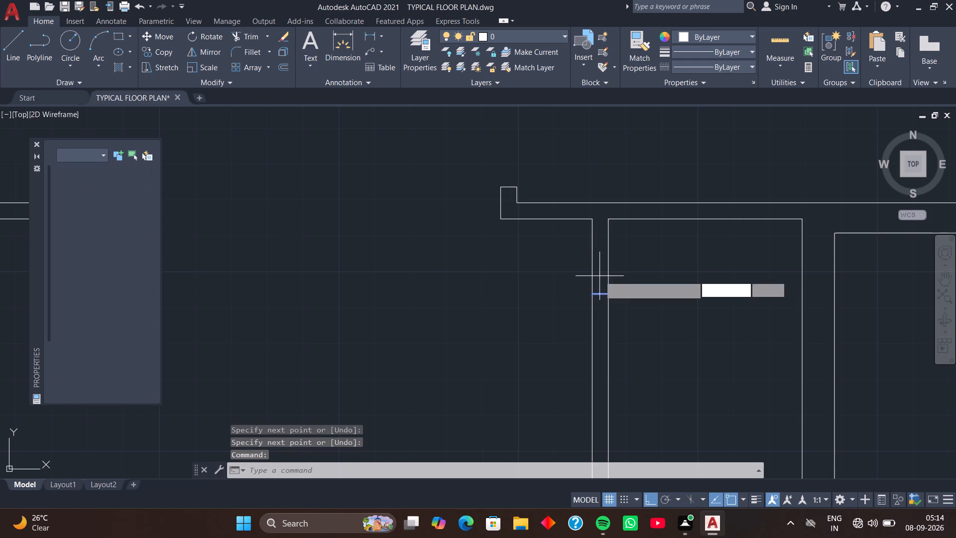
click(610, 297)
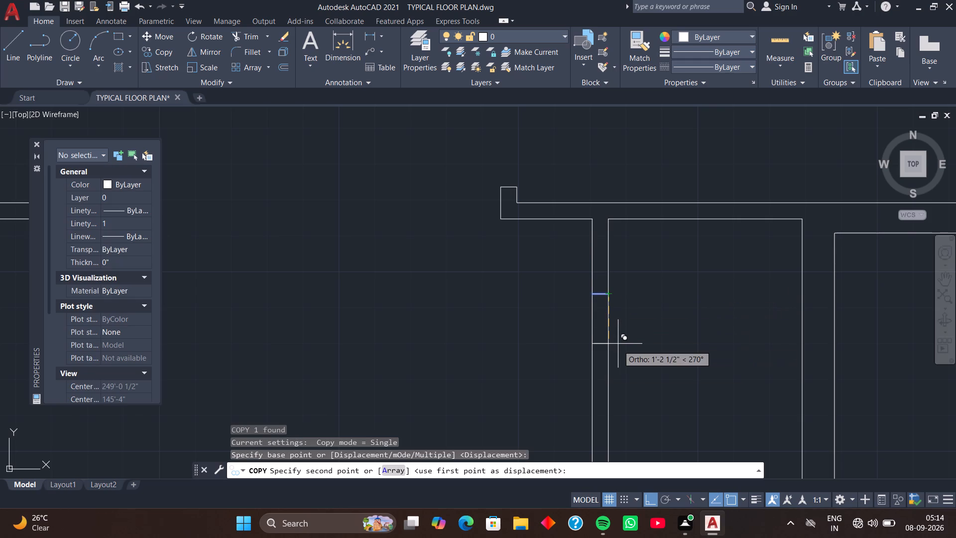
text(2')
key(Return)
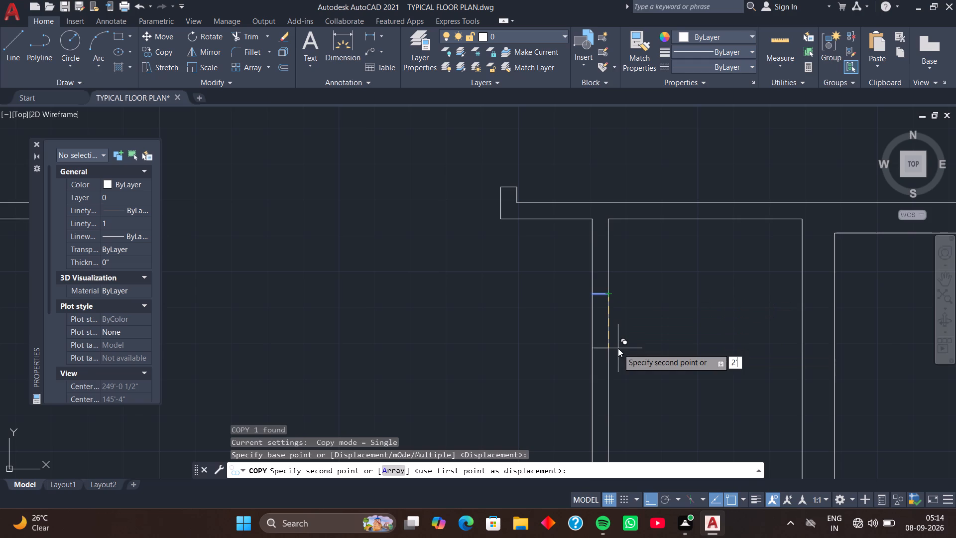
Trim both faces of the small room's west wall between the two cross-wall lines to open the 2' doorway.
scroll(666, 344, down, 1)
middle_drag(673, 355, 672, 313)
key(t)
key(r)
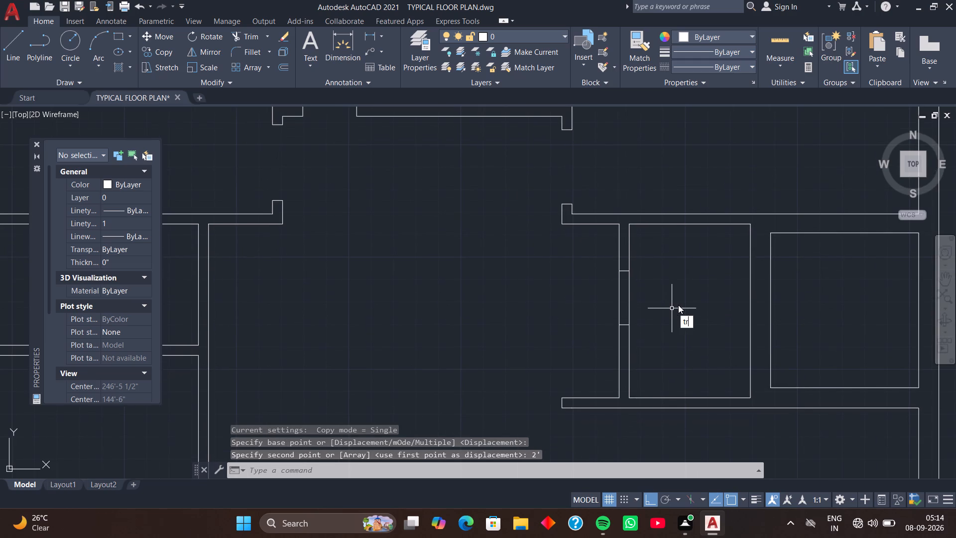
key(space)
drag(653, 289, 577, 300)
key(space)
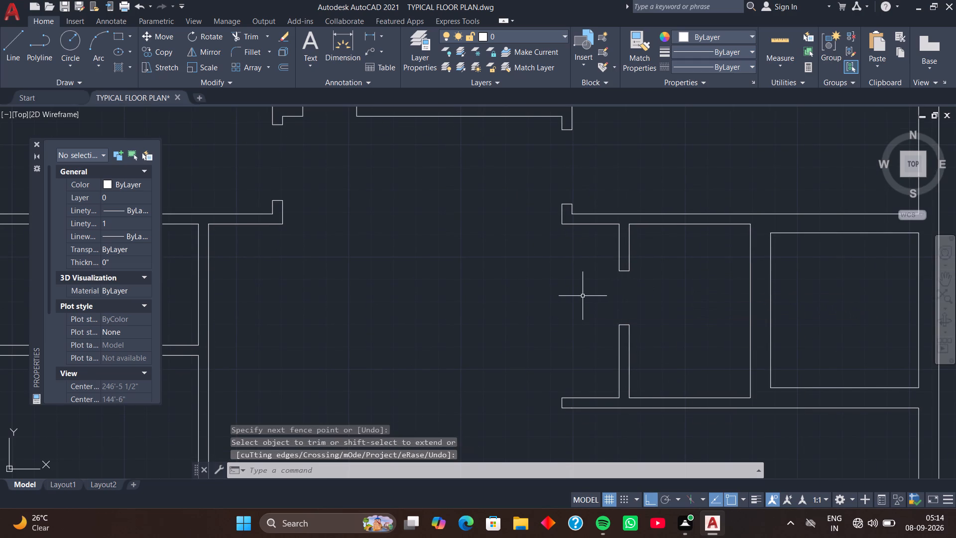
Draw a 9-inch line across the exterior east wall from the inner southeast corner of the adjoining room to the east.
scroll(675, 300, down, 1)
middle_drag(689, 300, 555, 309)
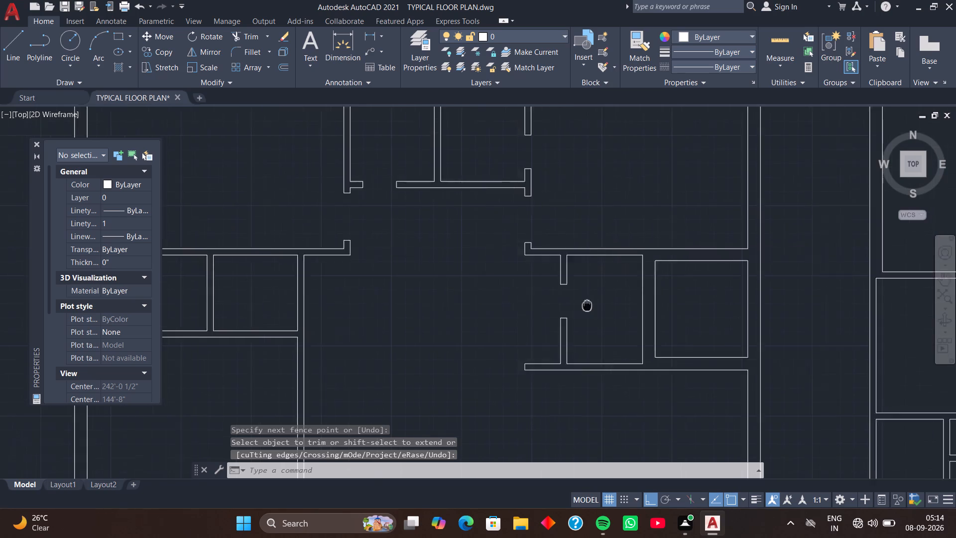
middle_drag(555, 309, 509, 315)
middle_drag(628, 330, 583, 278)
middle_drag(589, 303, 552, 281)
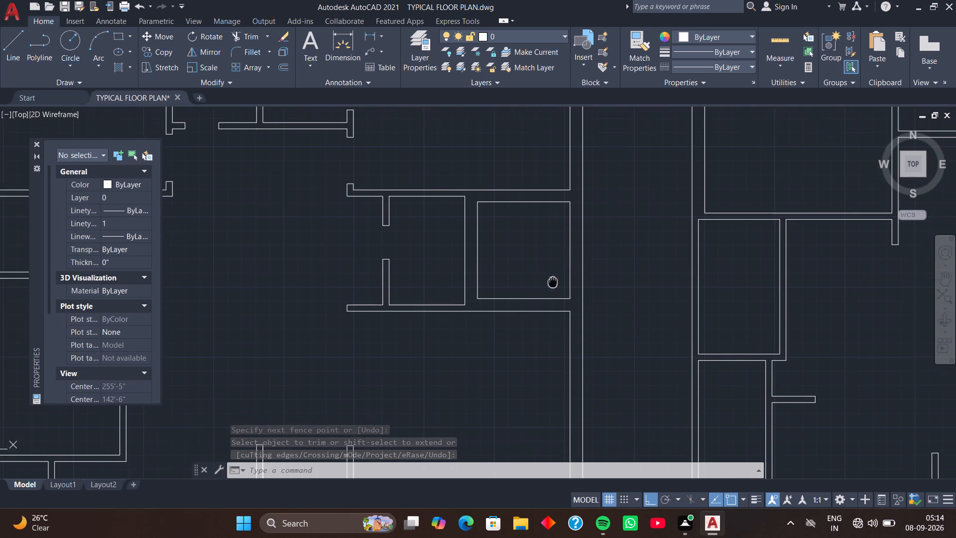
key(l)
key(space)
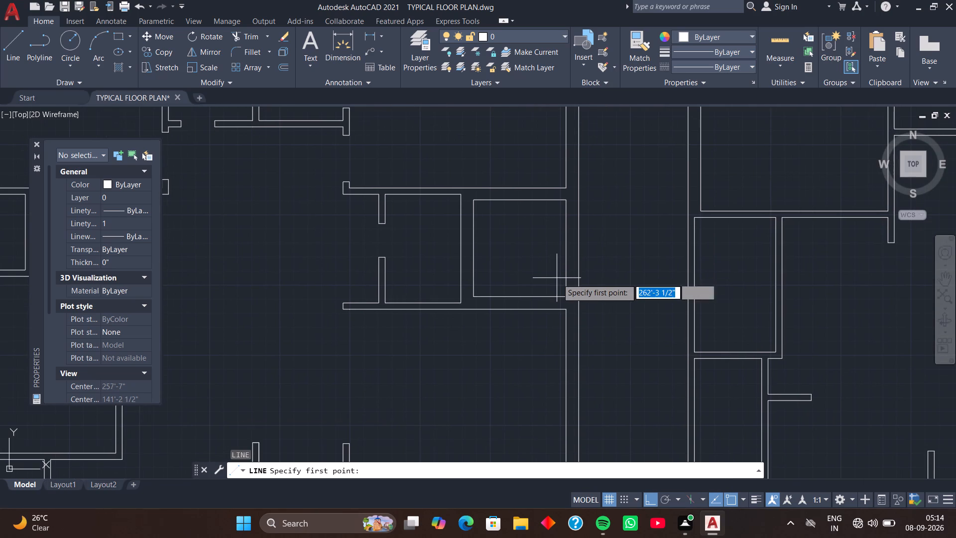
scroll(574, 317, up, 3)
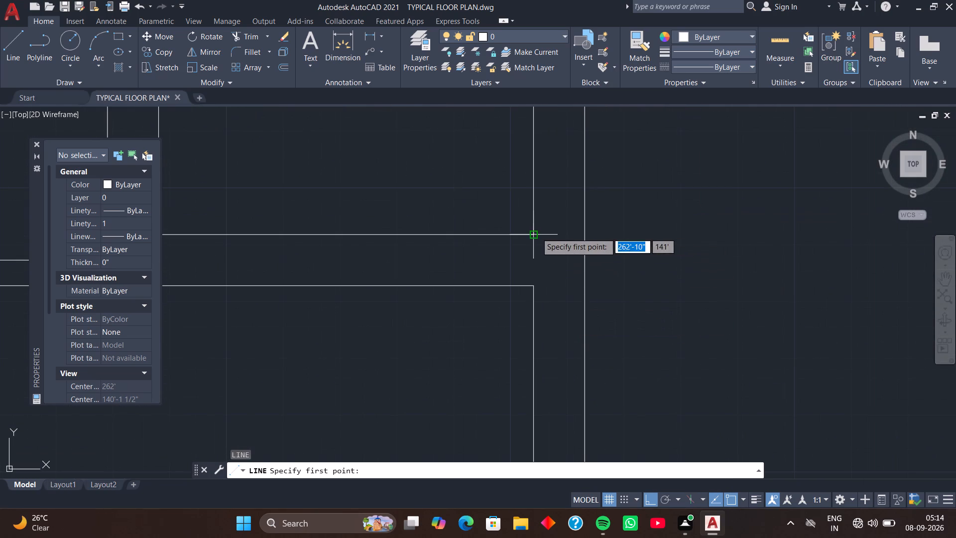
click(536, 233)
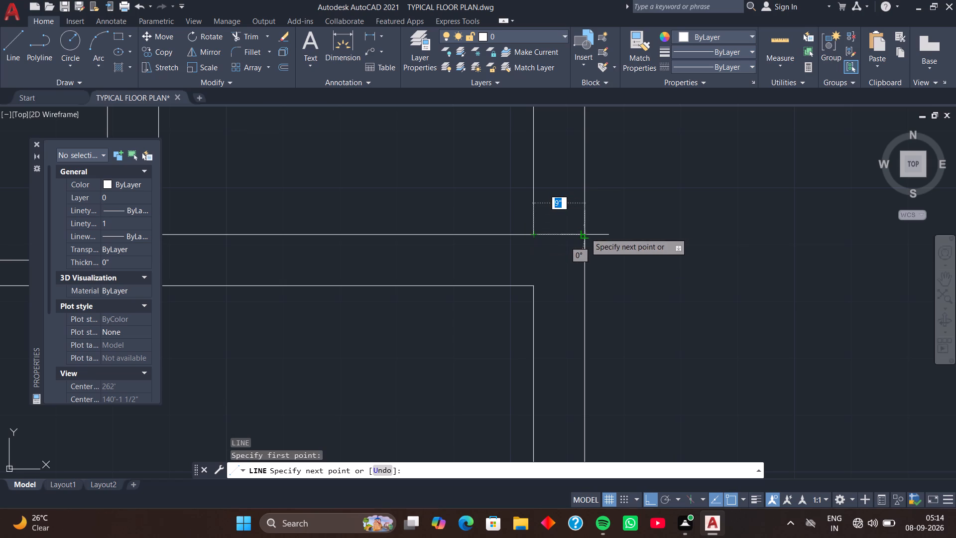
click(585, 233)
key(space)
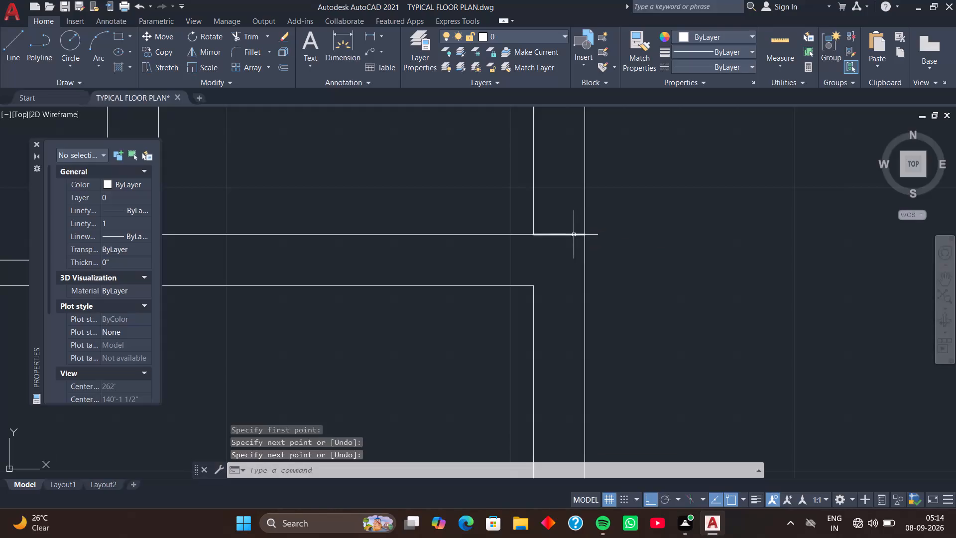
Move the 9-inch cross-wall line 1' north along the east wall.
click(574, 235)
key(m)
key(space)
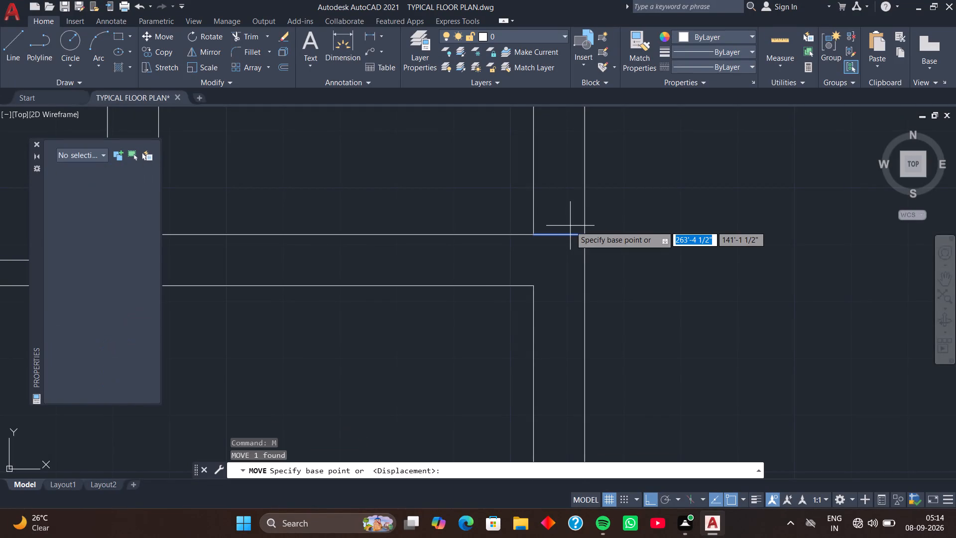
scroll(570, 221, down, 2)
middle_drag(572, 225, 551, 308)
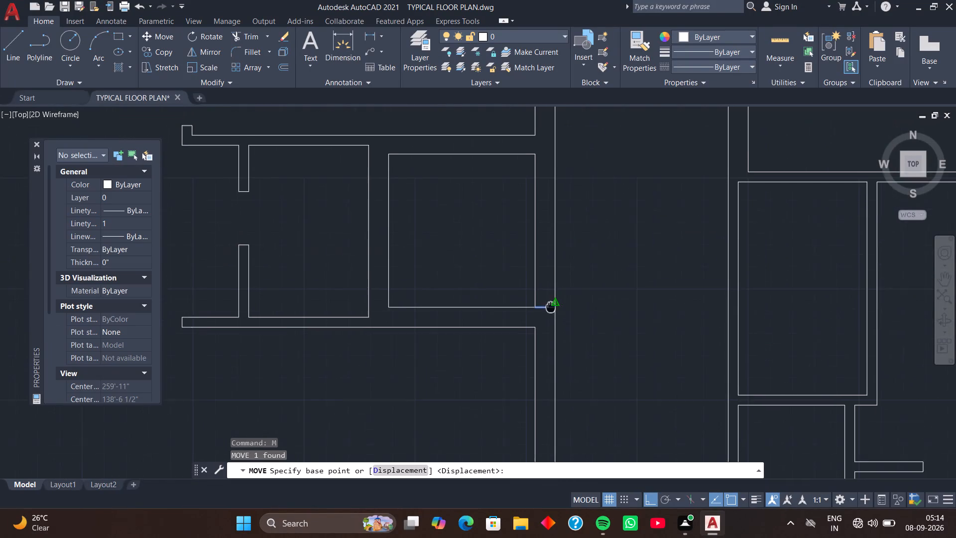
middle_drag(551, 308, 551, 309)
click(556, 311)
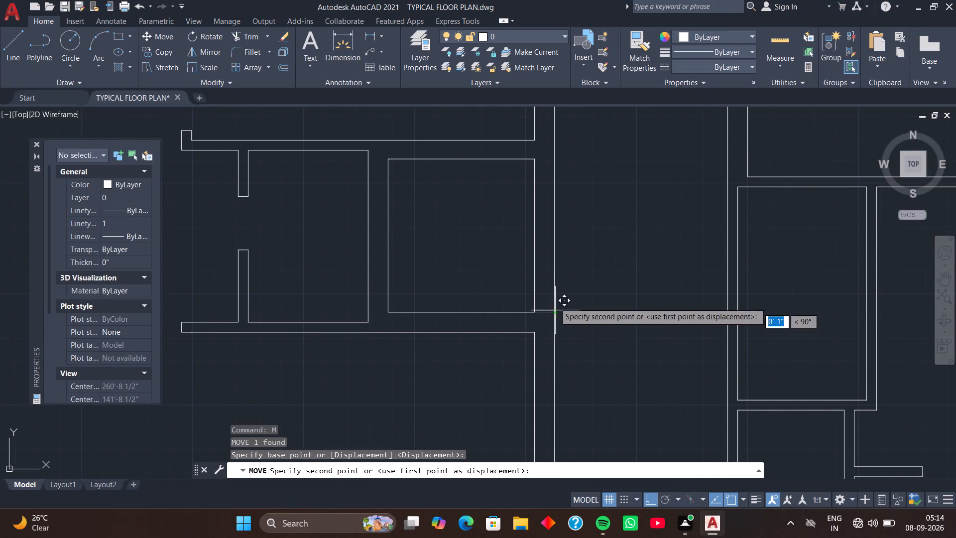
text(1')
key(Return)
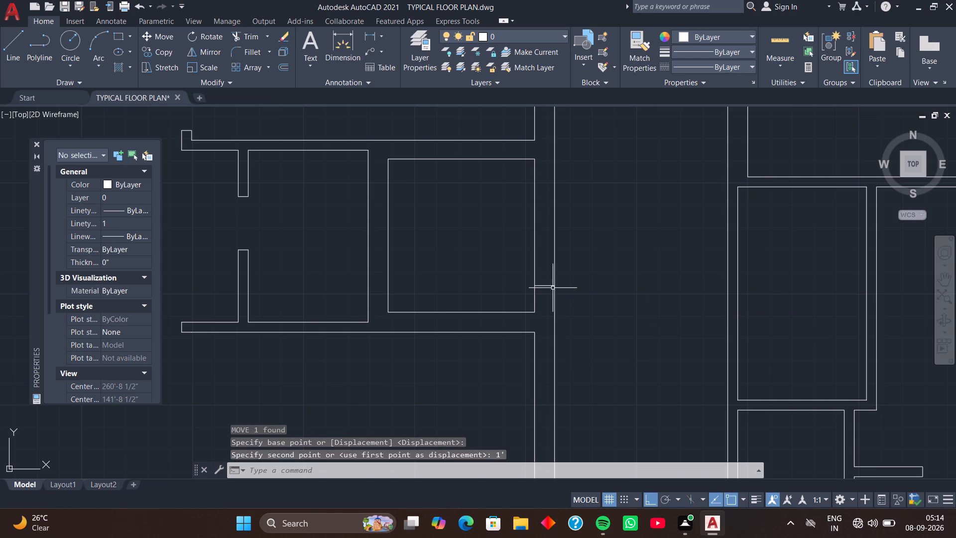
Draw a 9-inch line across the same east wall from the room's inner northeast corner.
middle_drag(546, 201, 529, 247)
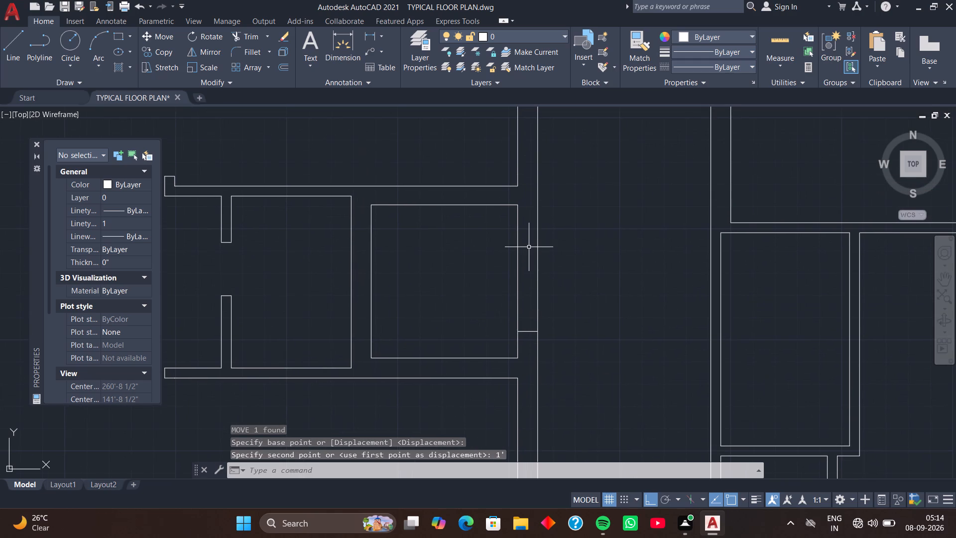
middle_drag(529, 248, 529, 275)
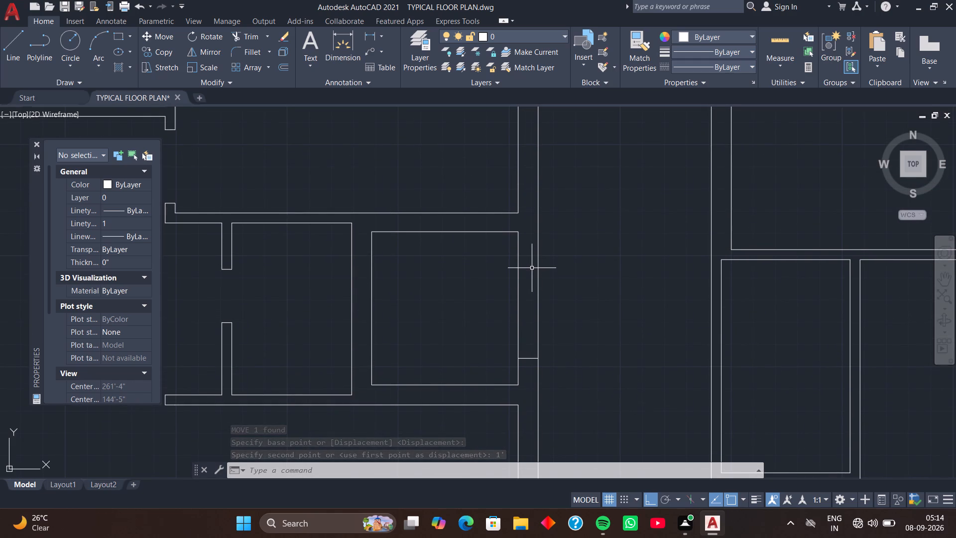
key(l)
key(space)
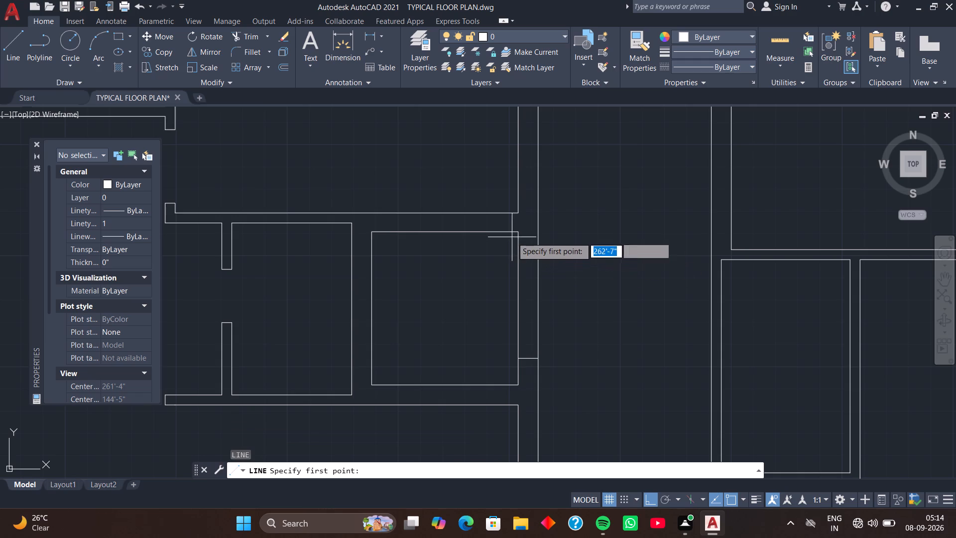
click(517, 233)
click(540, 233)
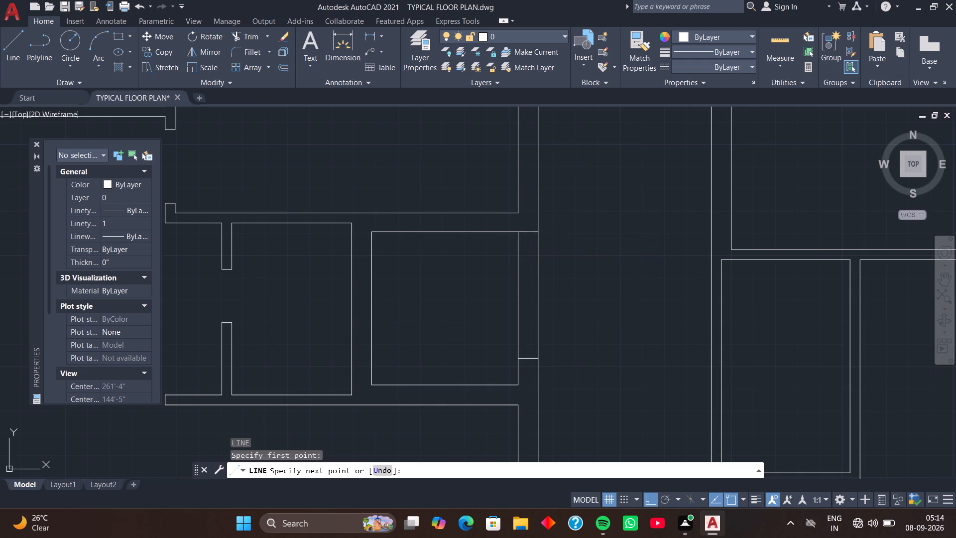
key(space)
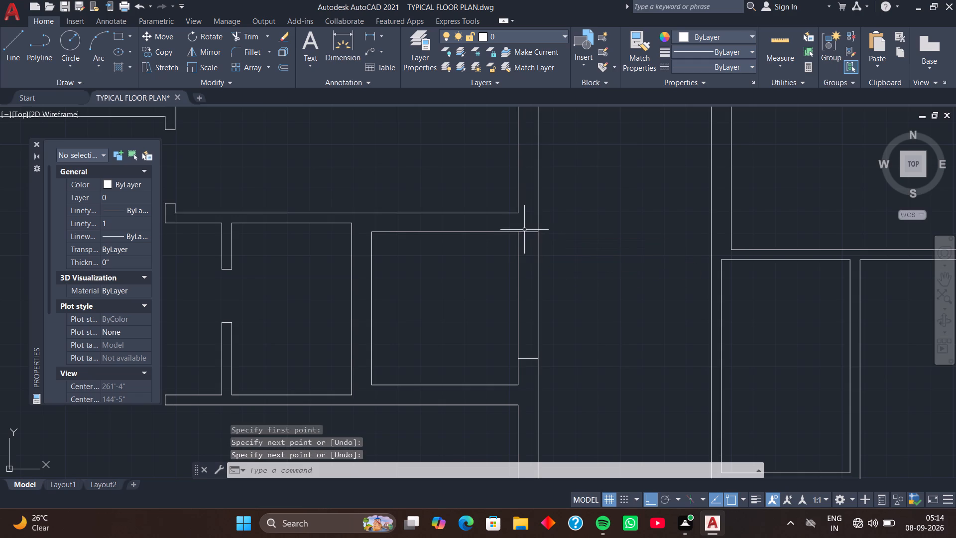
Move the northern 9-inch cross-wall line 1' south along the east wall.
click(525, 230)
key(m)
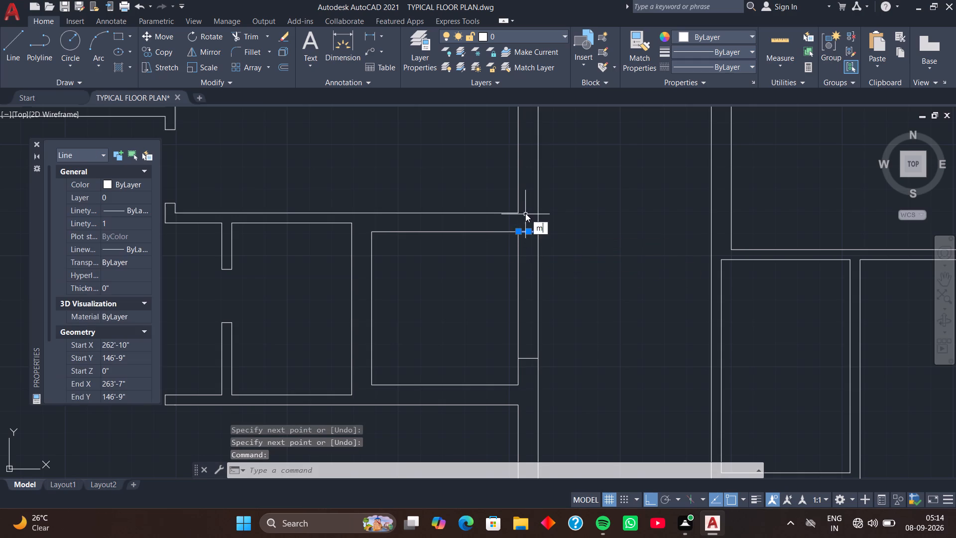
key(space)
click(541, 230)
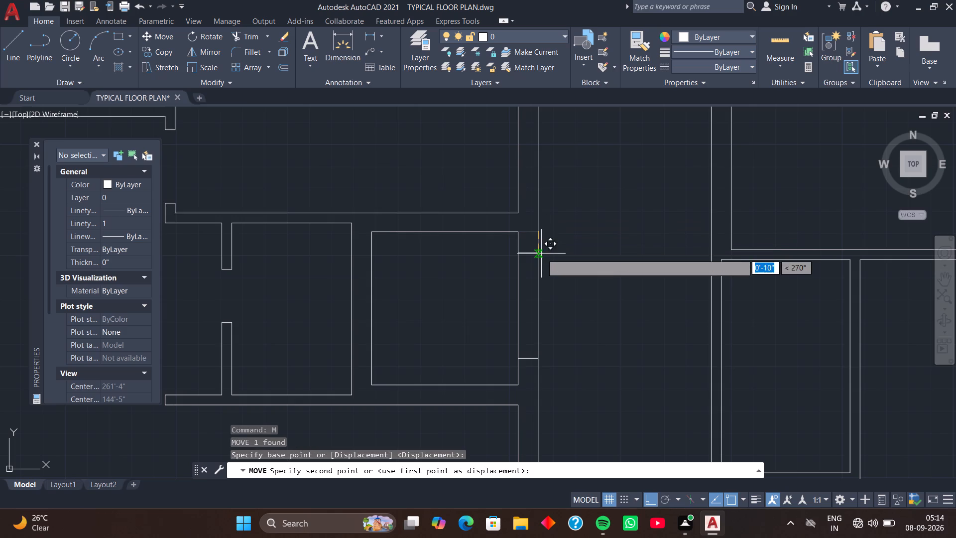
text(1')
key(Return)
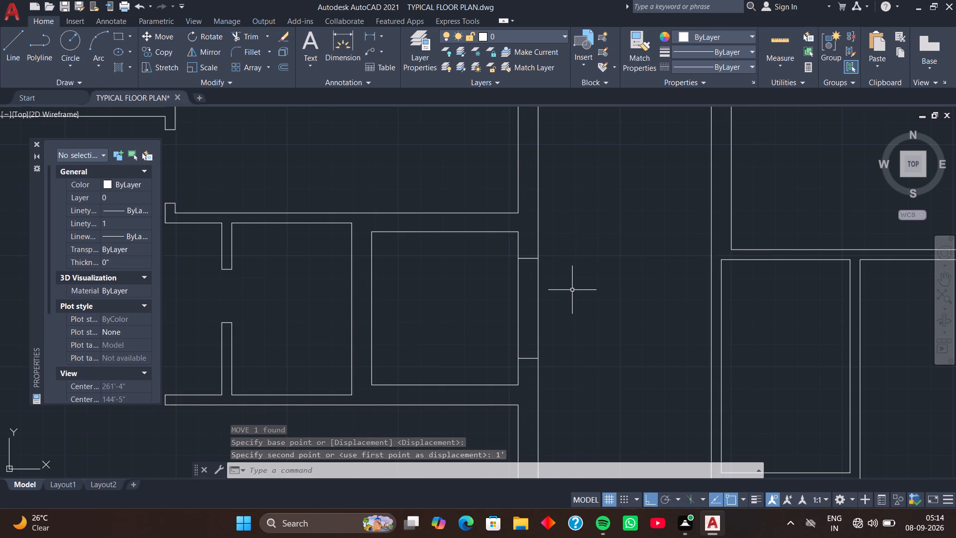
Draw a line 4.5 inches west from the northern cross-wall line's east end, continuing south along mid-wall to the southern cross-wall line.
text(l)
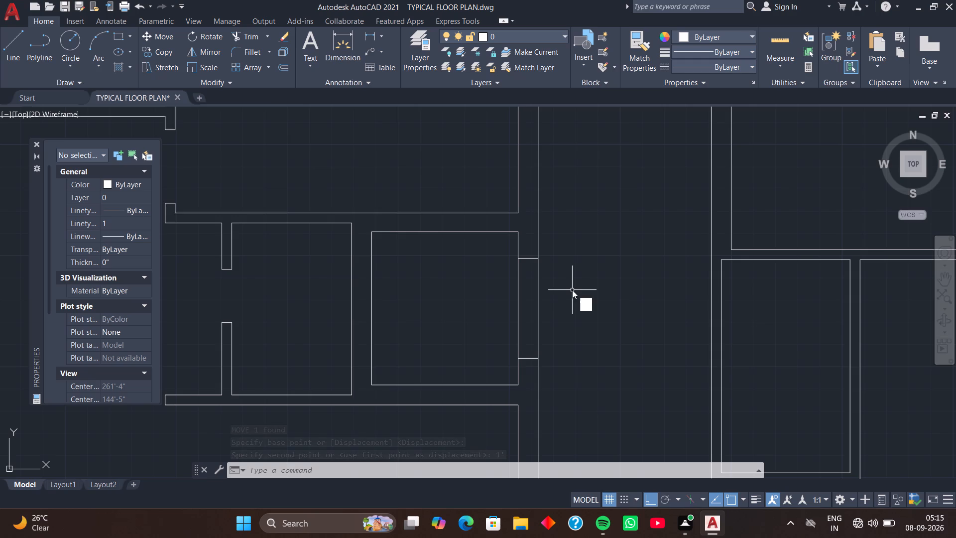
key(space)
scroll(572, 290, up, 3)
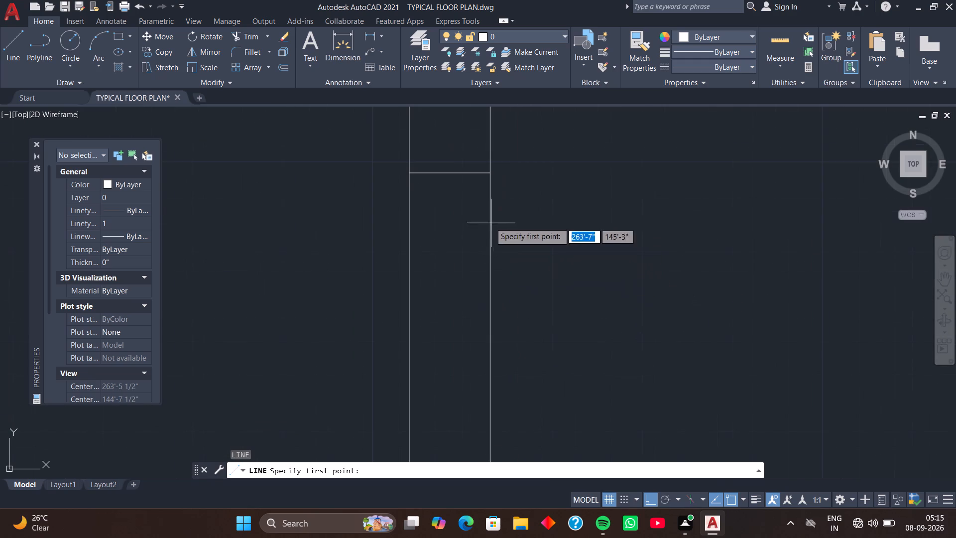
middle_drag(489, 222, 518, 270)
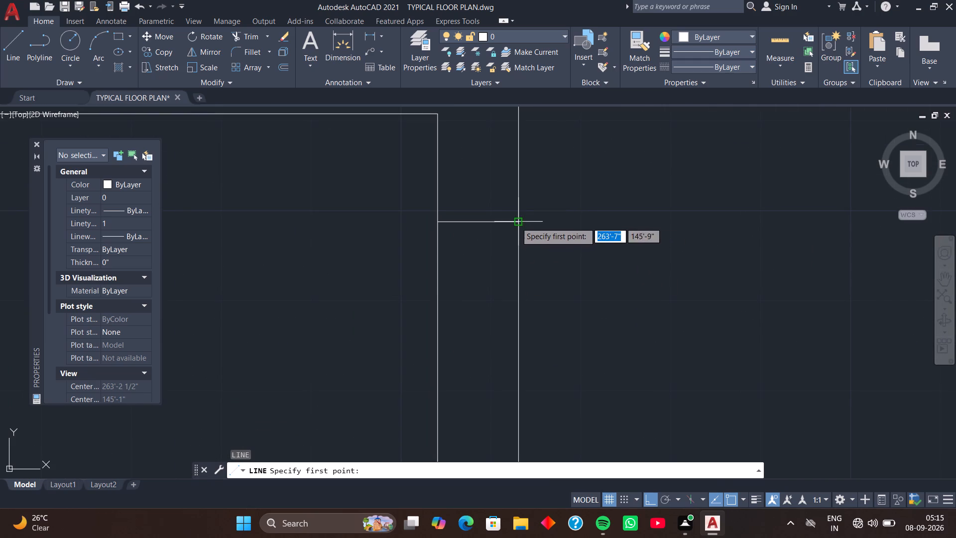
click(516, 222)
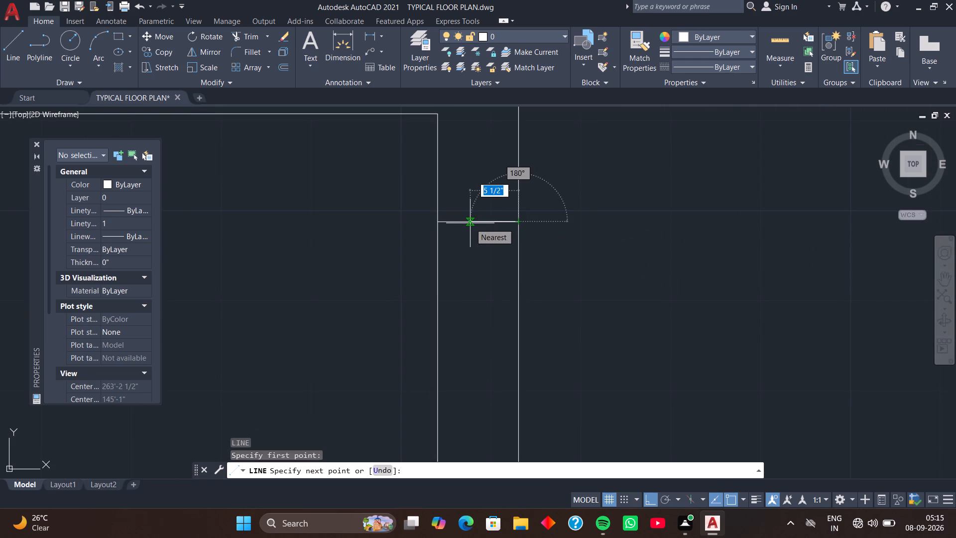
text(4.5)
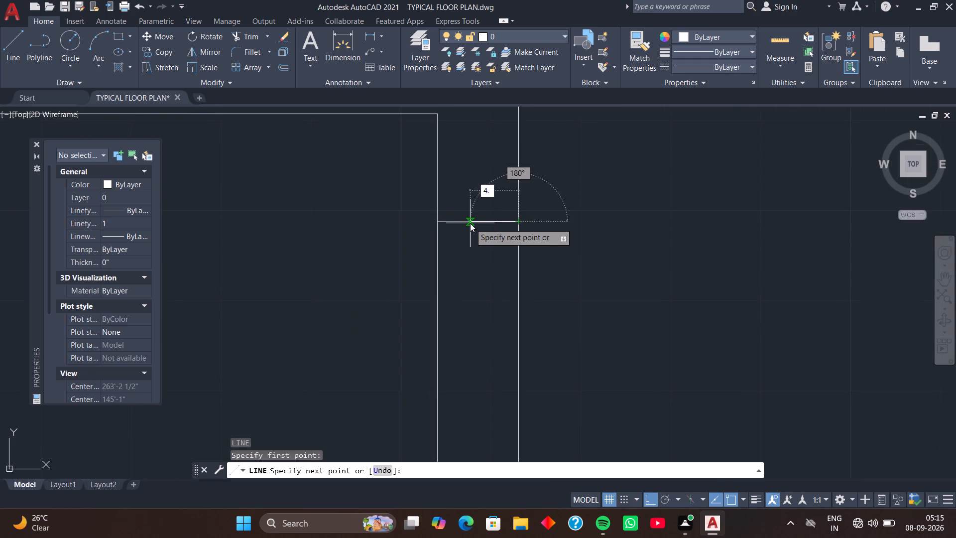
key(Return)
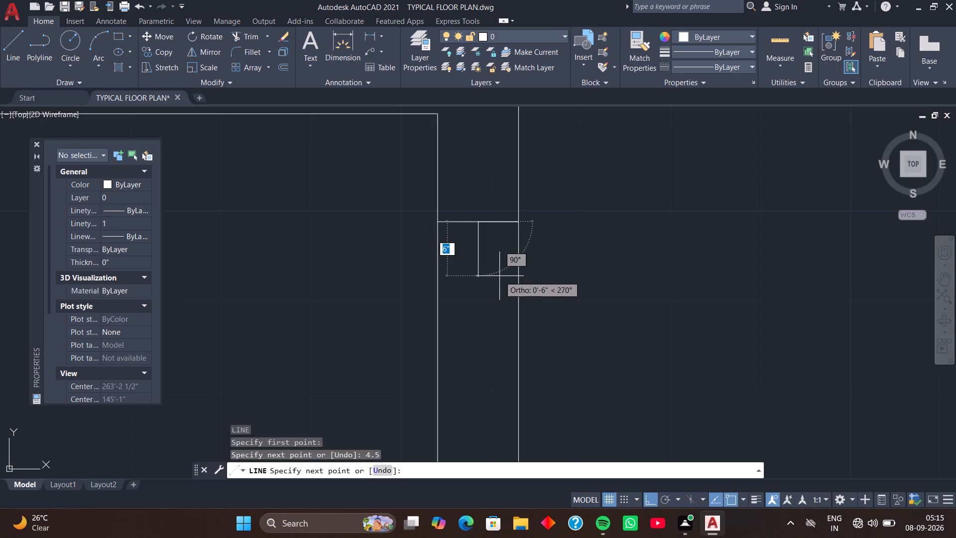
scroll(499, 276, down, 3)
middle_drag(487, 307, 488, 223)
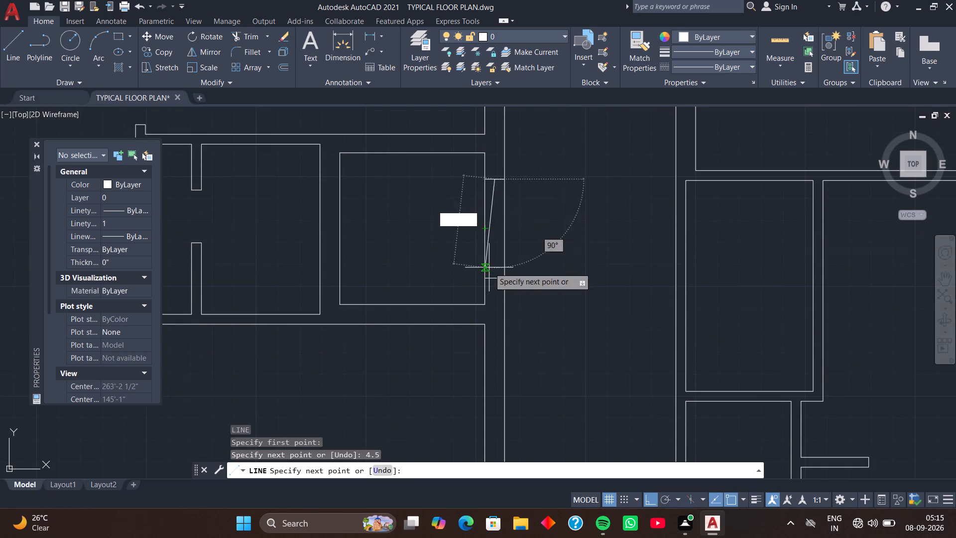
middle_drag(489, 268, 485, 243)
scroll(486, 251, up, 3)
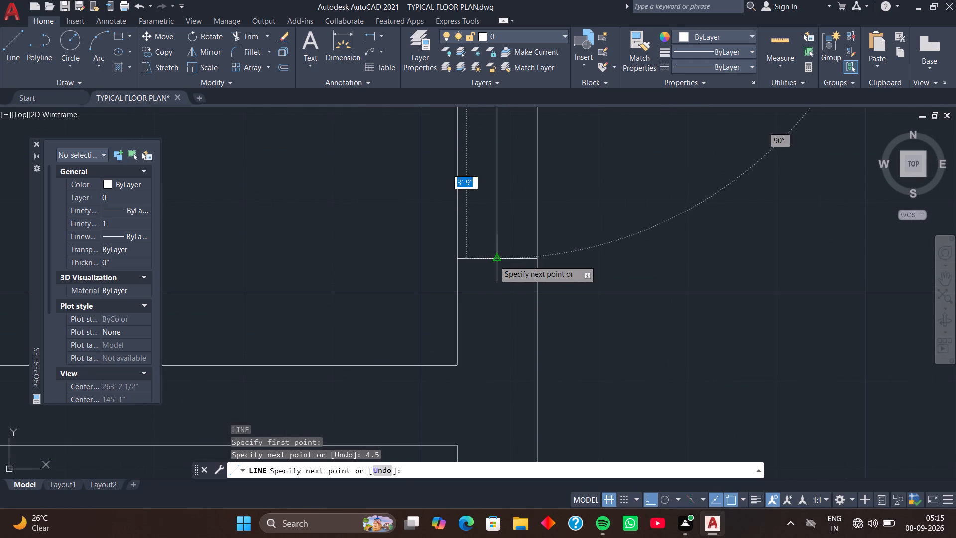
click(494, 260)
key(space)
scroll(494, 259, down, 2)
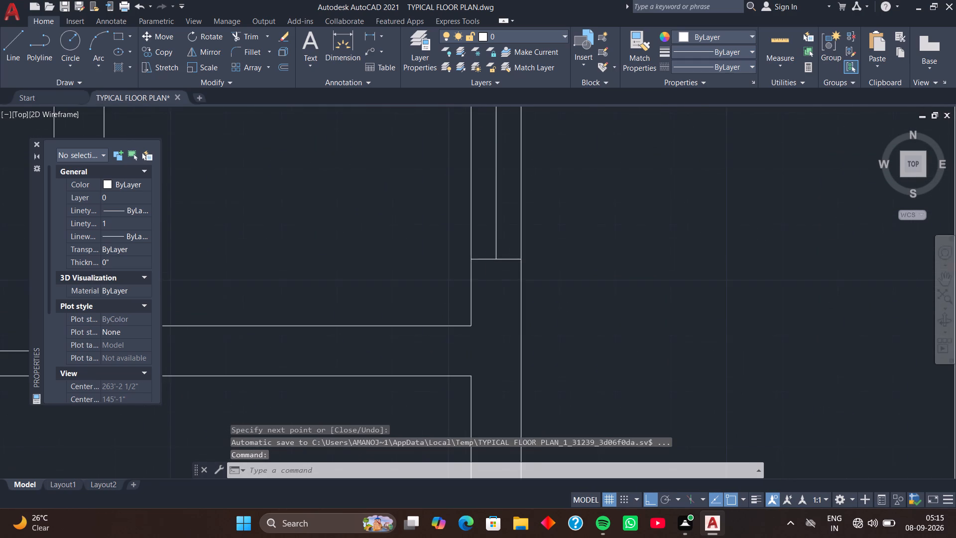
Trim the east wall's inner face line between the two cross-wall lines, plus the overlapping segment at the northern cross-wall line.
middle_drag(487, 236, 483, 365)
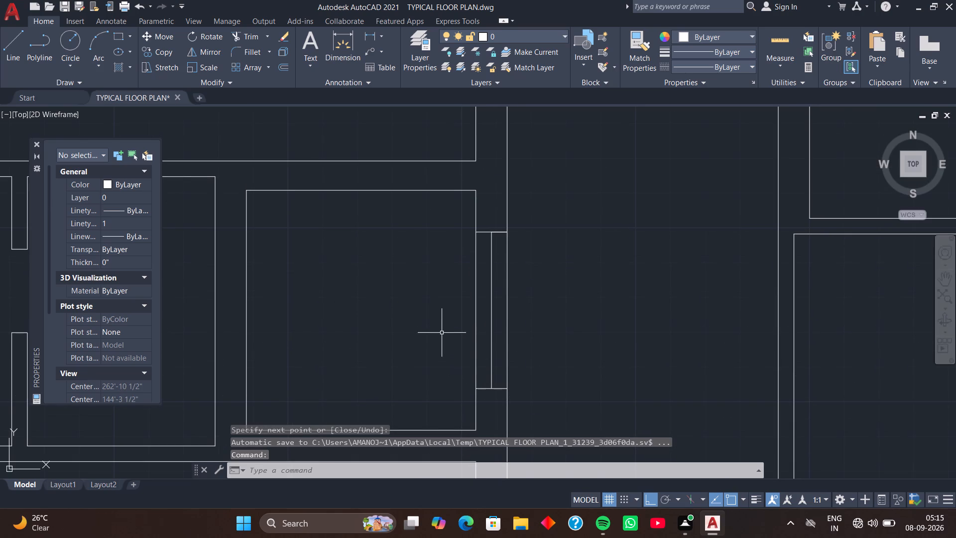
key(t)
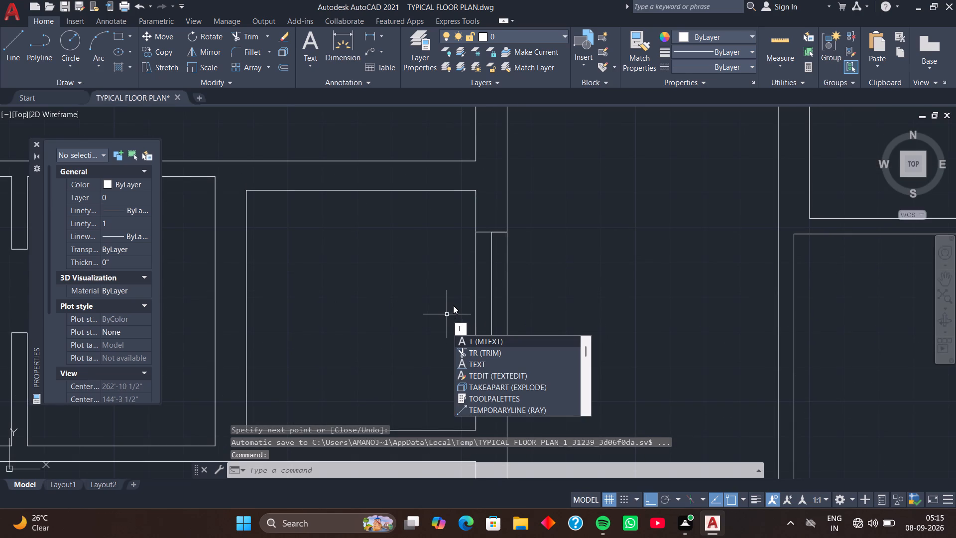
key(r)
key(space)
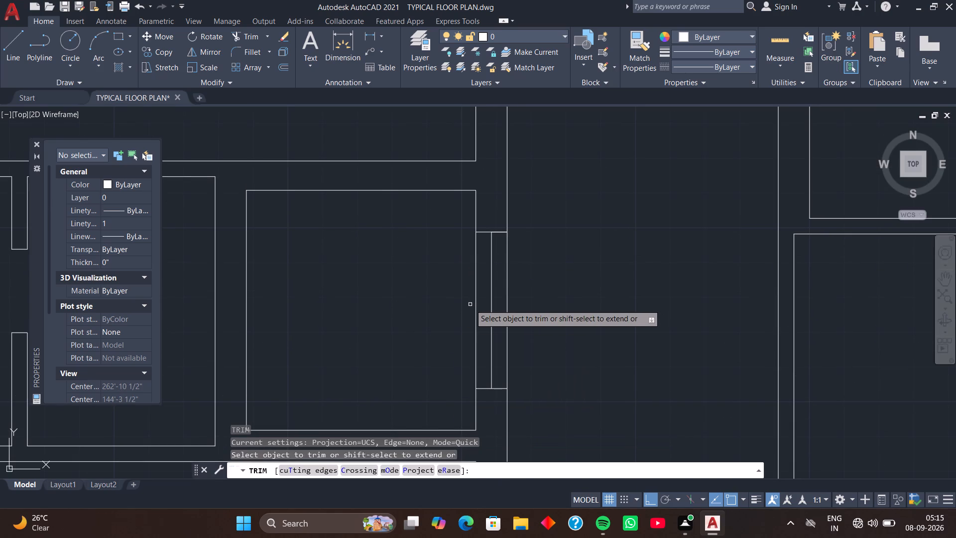
click(477, 305)
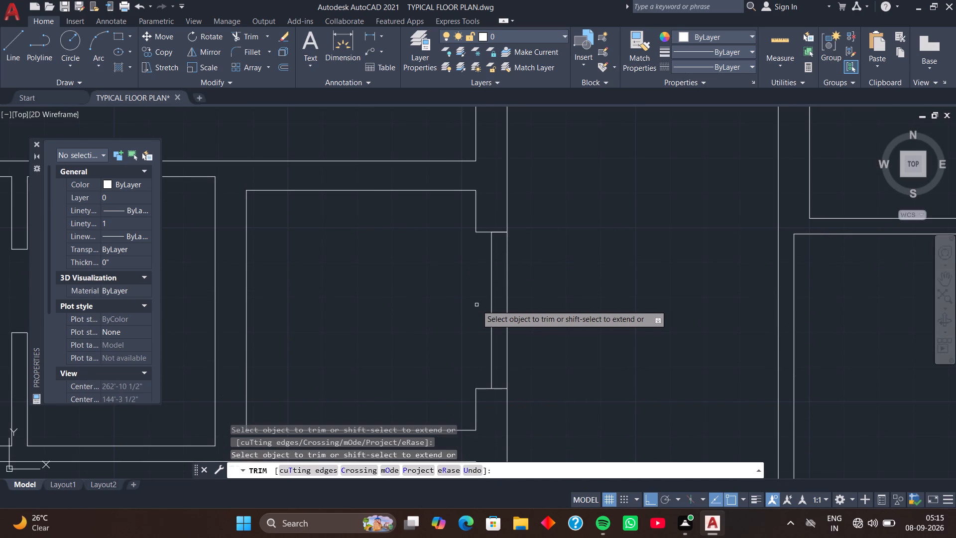
scroll(514, 235, up, 1)
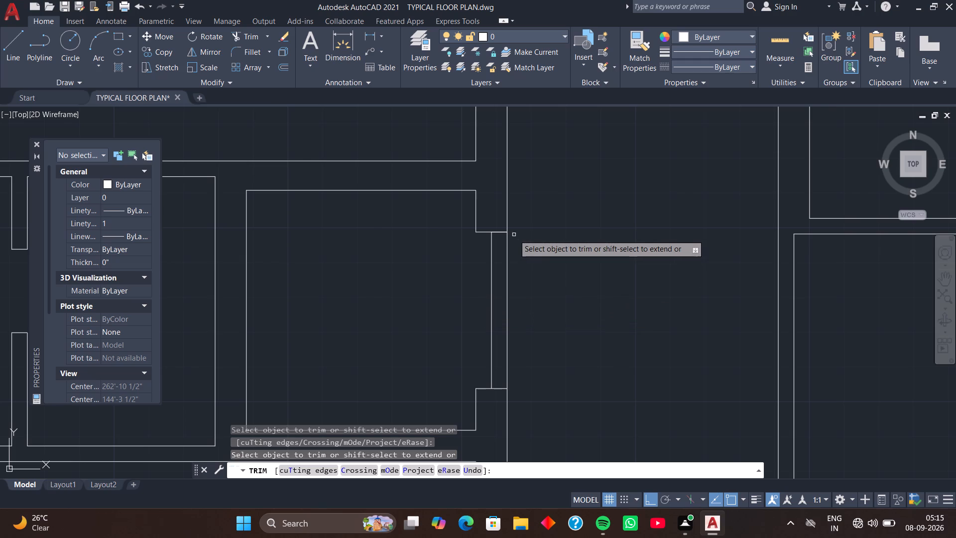
click(486, 232)
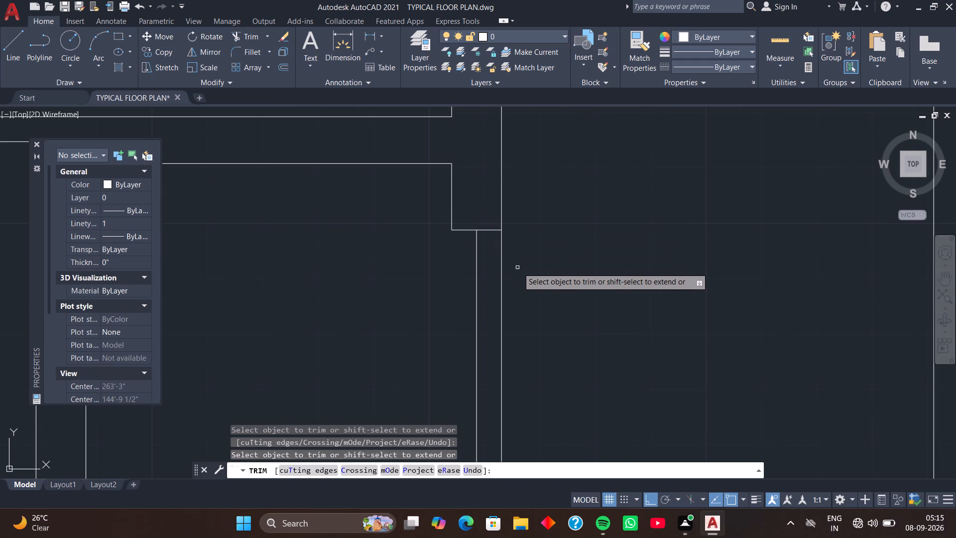
key(space)
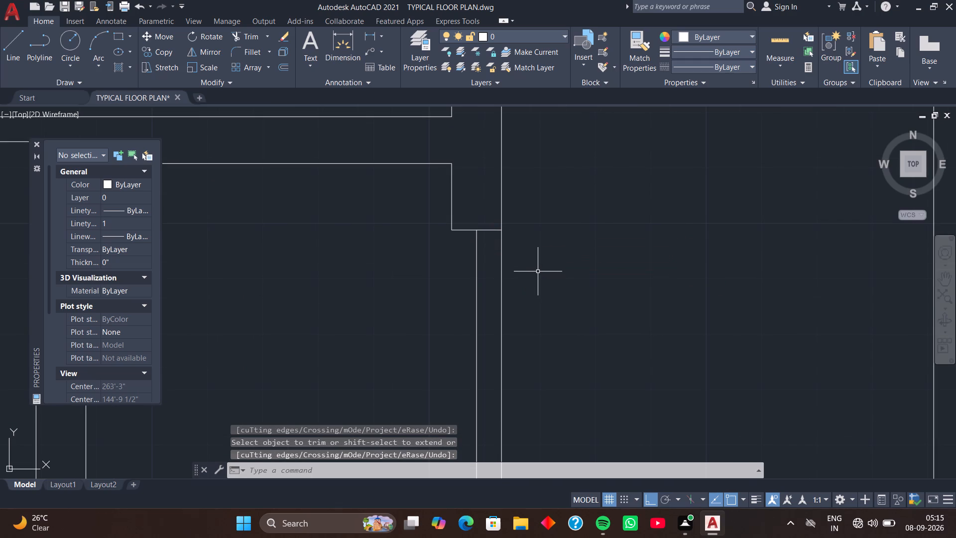
Draw a 4 1/2-inch line across the west end of the wall bordering the long southern room on its north side, joining the inner corners.
scroll(541, 283, down, 1)
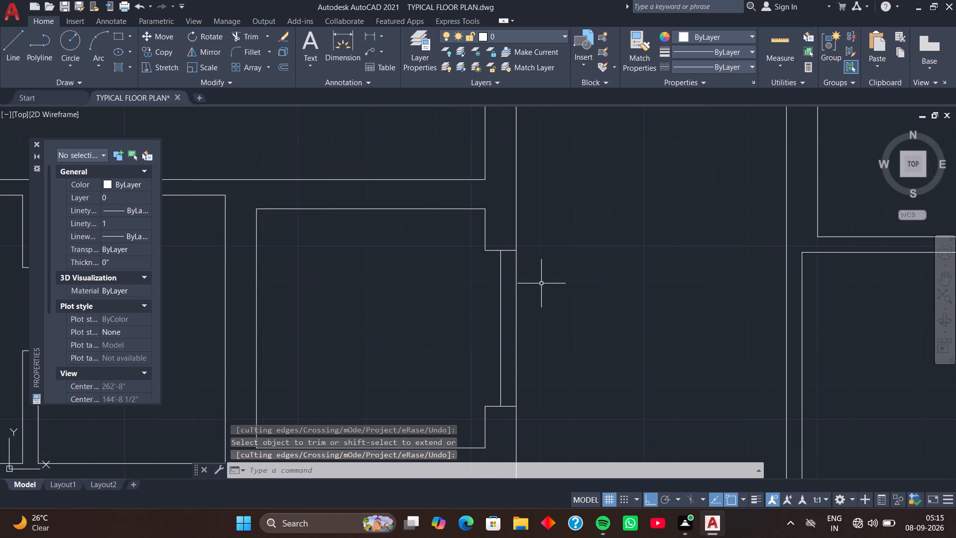
scroll(541, 283, down, 2)
middle_drag(561, 241, 555, 191)
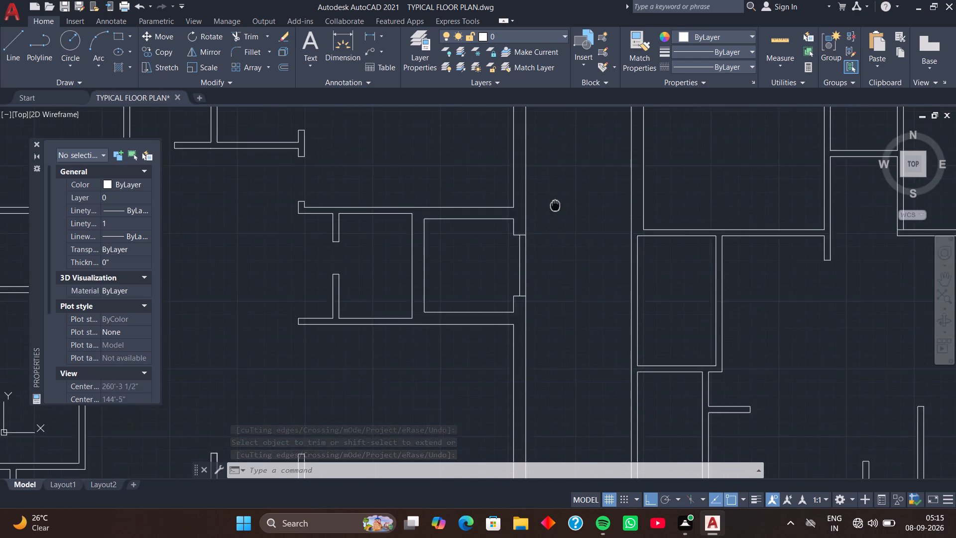
middle_drag(570, 318, 563, 277)
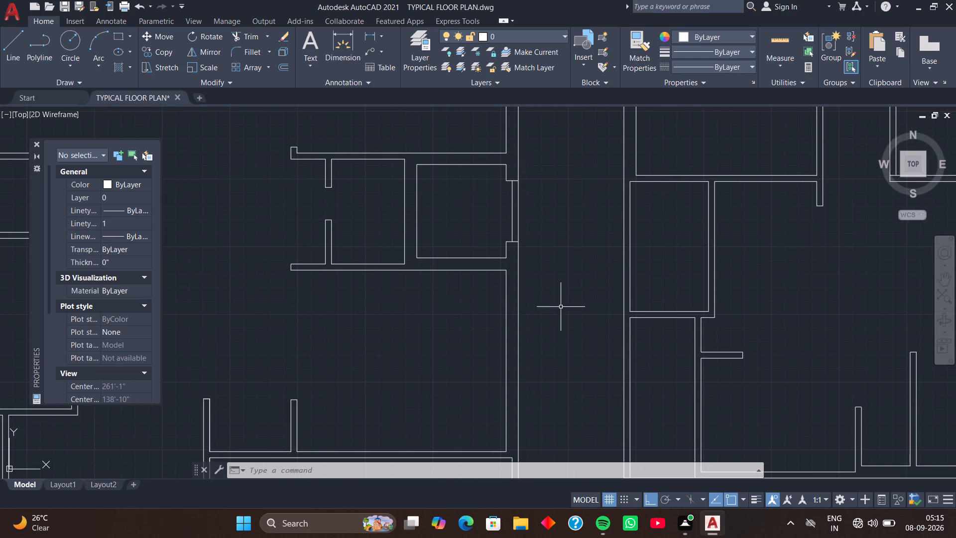
middle_drag(544, 329, 626, 270)
middle_drag(448, 344, 563, 289)
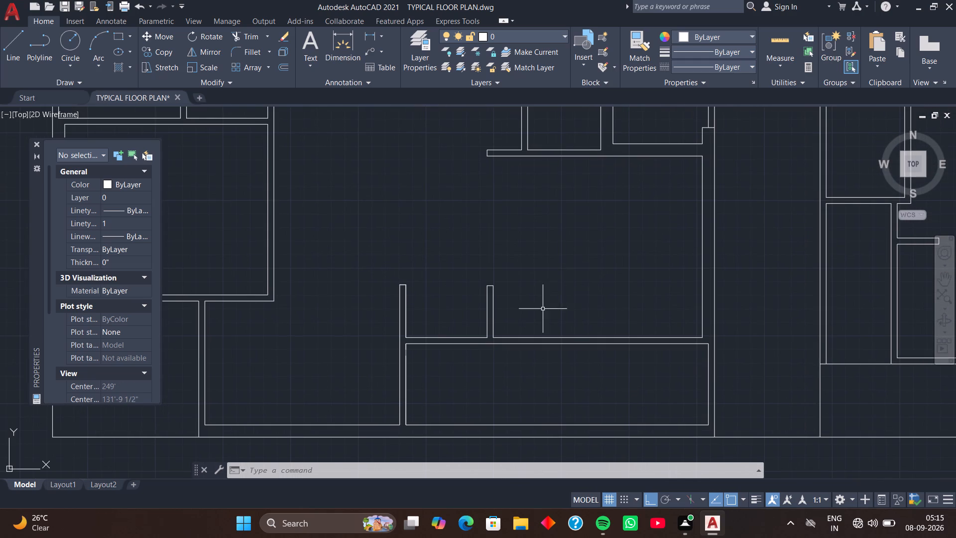
middle_drag(540, 309, 585, 299)
middle_drag(542, 307, 595, 291)
middle_drag(546, 297, 633, 270)
scroll(597, 299, up, 3)
scroll(619, 317, down, 1)
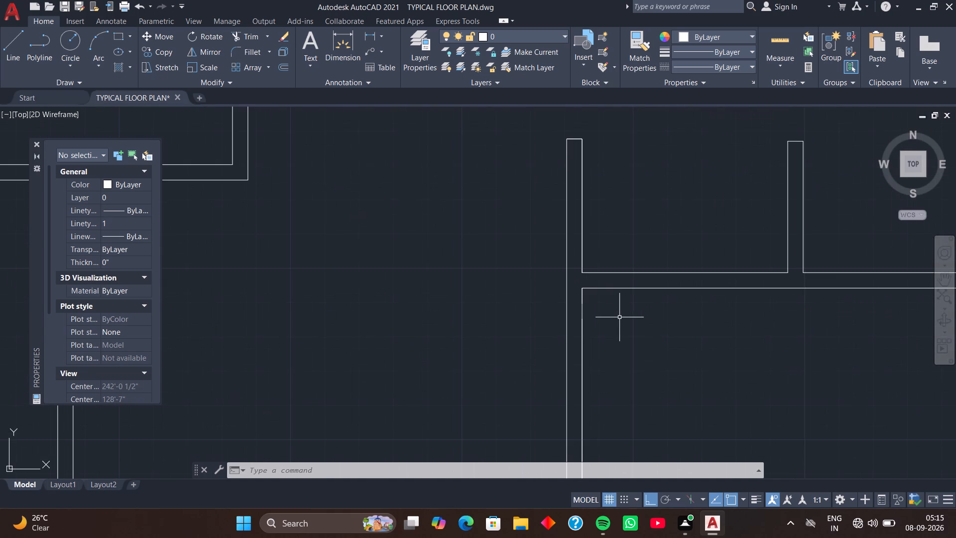
middle_drag(633, 328, 540, 353)
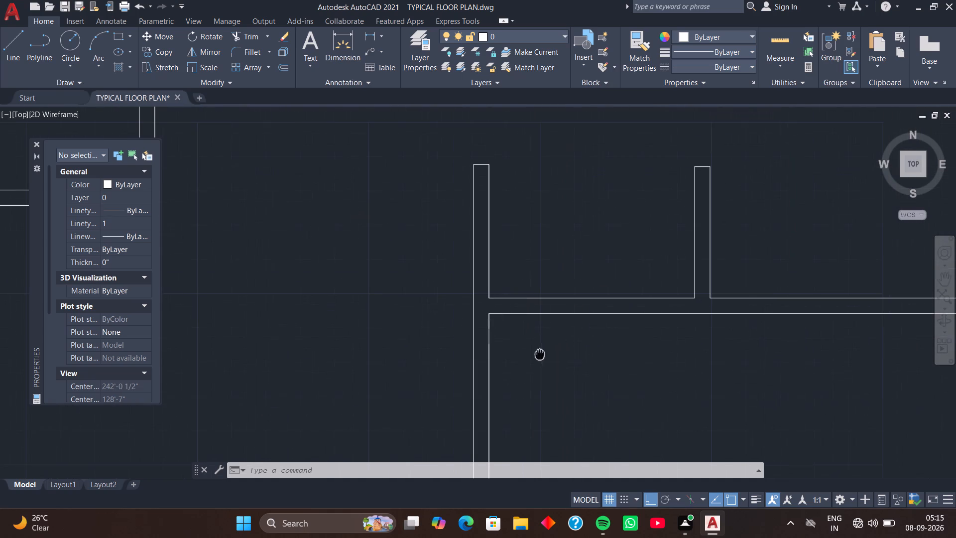
text(l)
key(space)
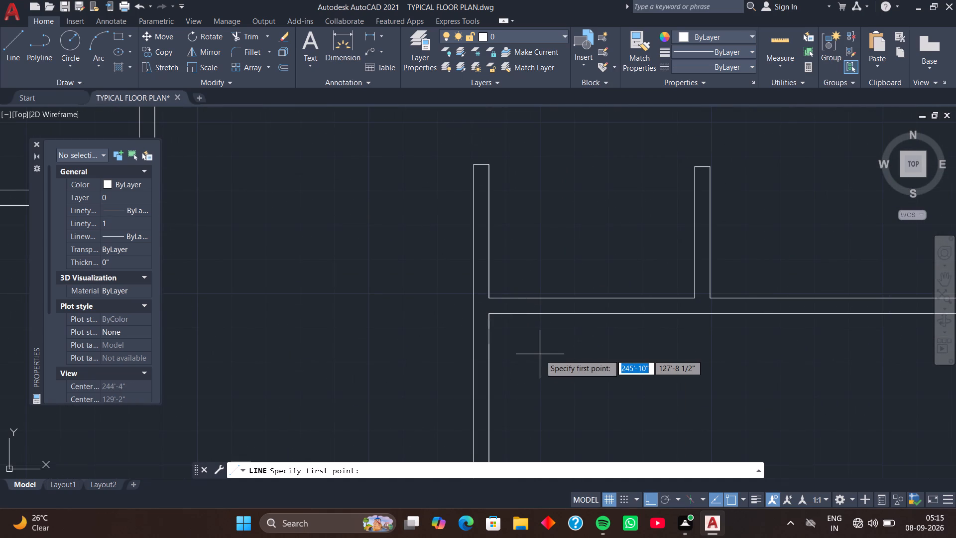
middle_drag(523, 337, 511, 337)
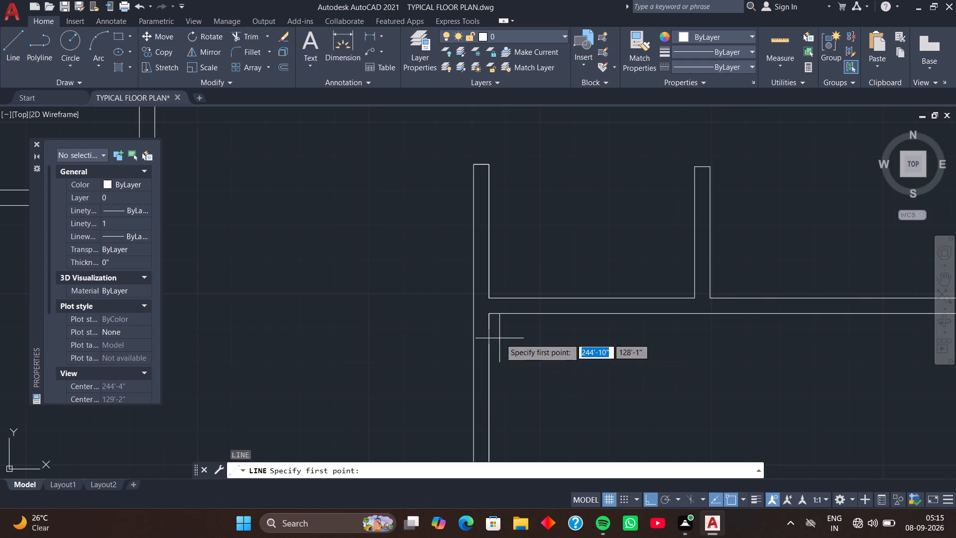
middle_drag(511, 337, 541, 337)
scroll(507, 321, up, 2)
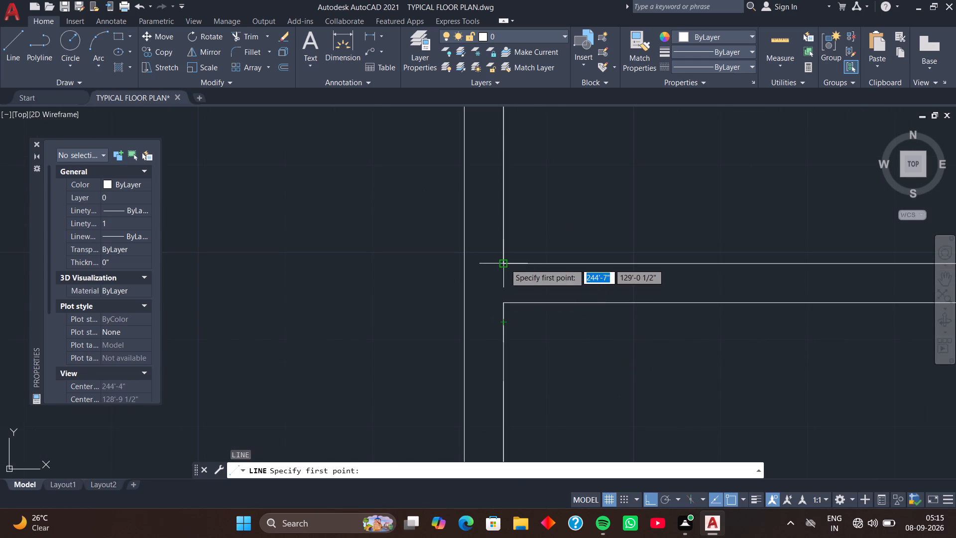
click(505, 264)
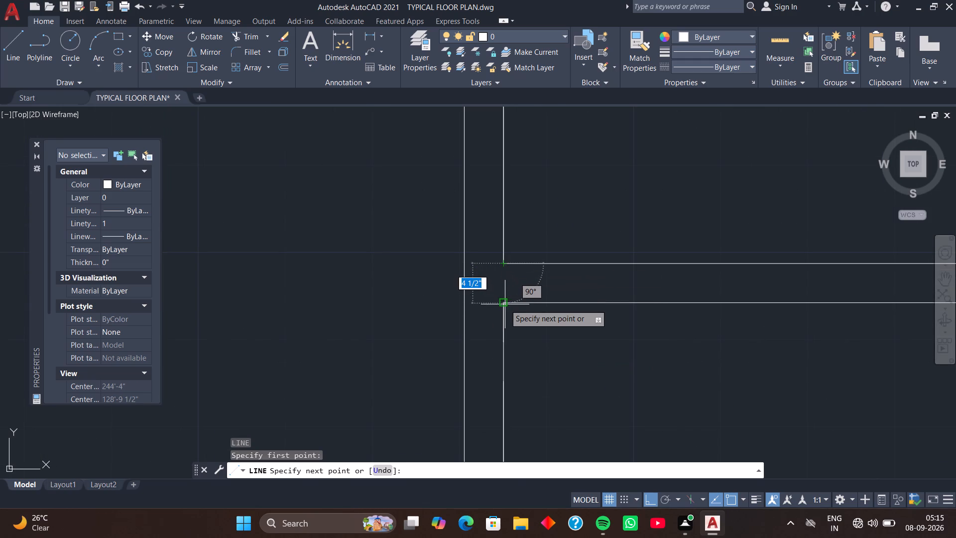
click(505, 304)
key(space)
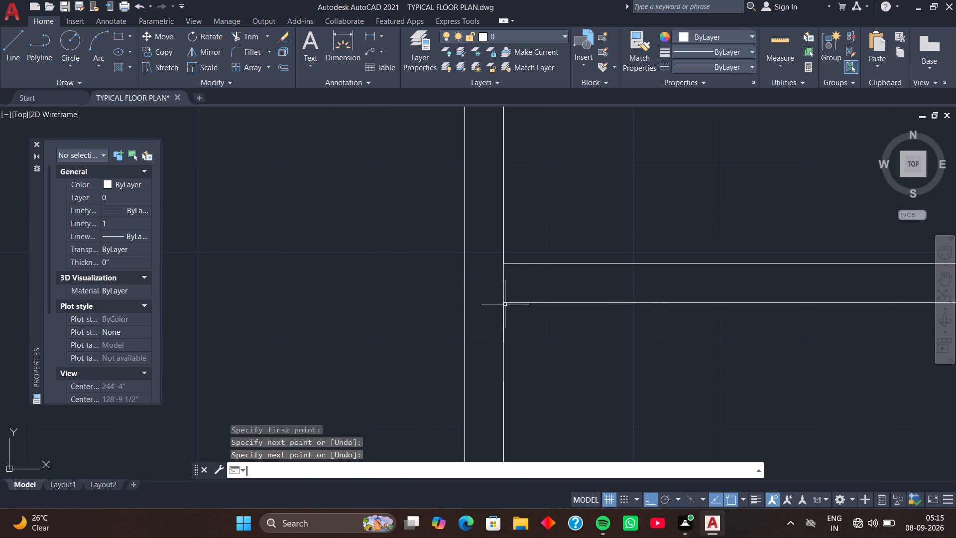
Move the new 4 1/2-inch cross-wall line 9 inches east along the wall.
click(501, 297)
click(508, 294)
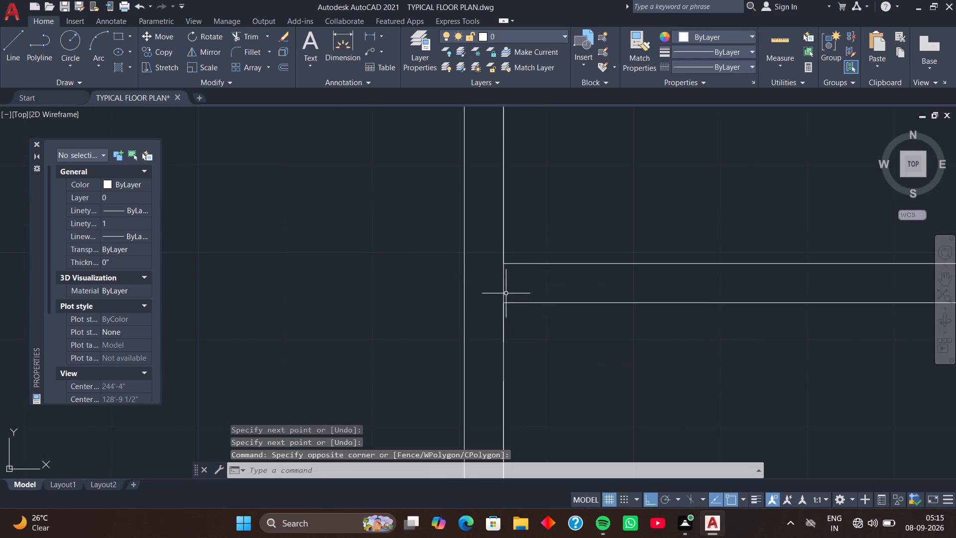
click(505, 291)
key(m)
key(space)
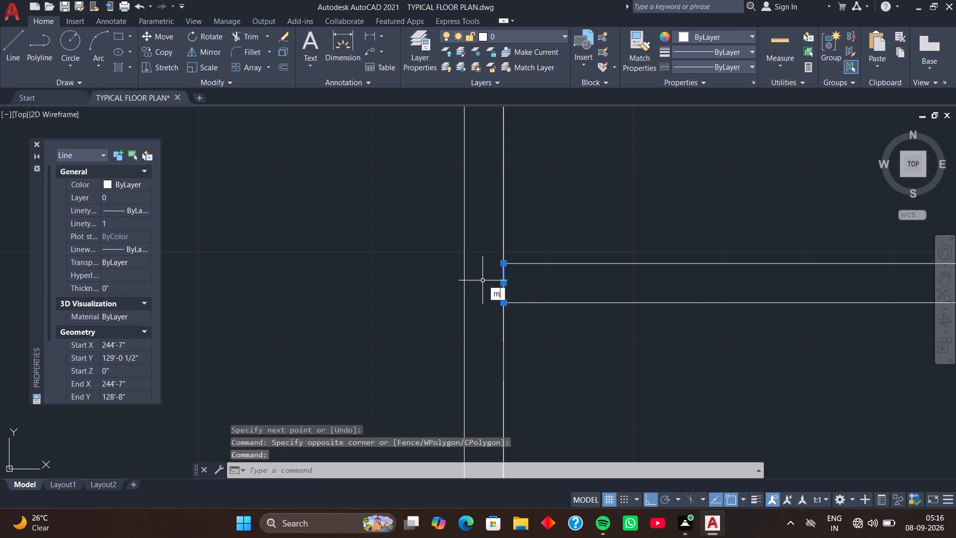
click(502, 306)
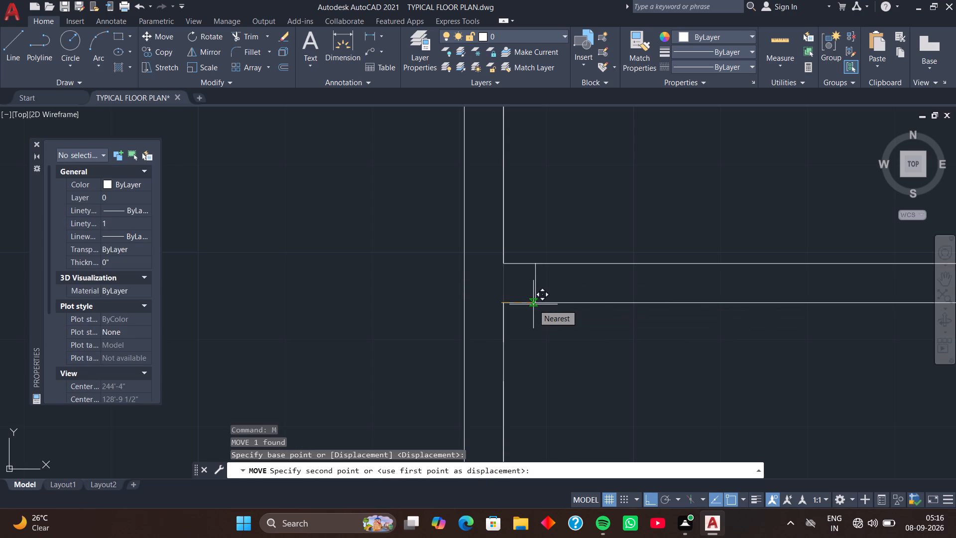
key(9)
key(Return)
Copy the 4 1/2-inch cross-wall line 3 feet east along the wall north of the long southern room.
scroll(544, 314, down, 2)
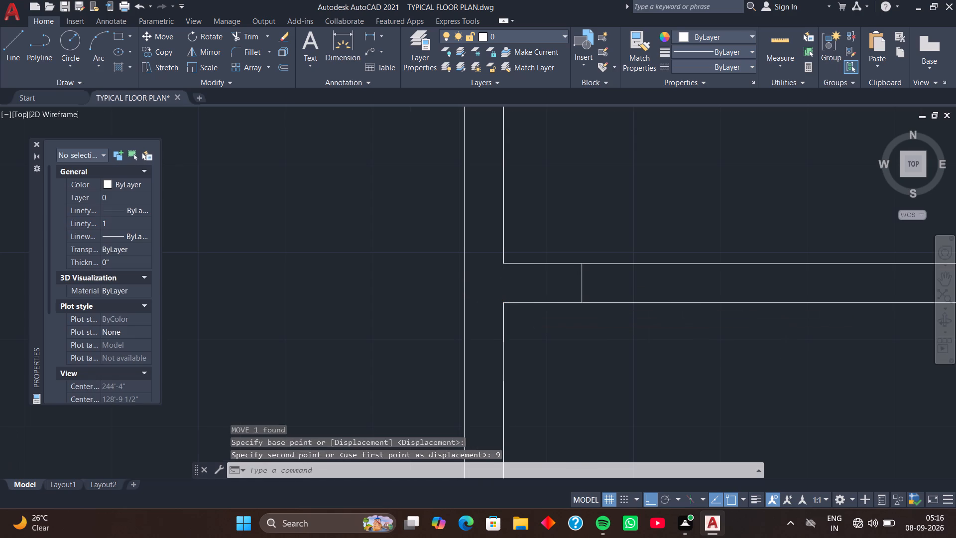
middle_drag(571, 315, 525, 324)
scroll(516, 316, up, 2)
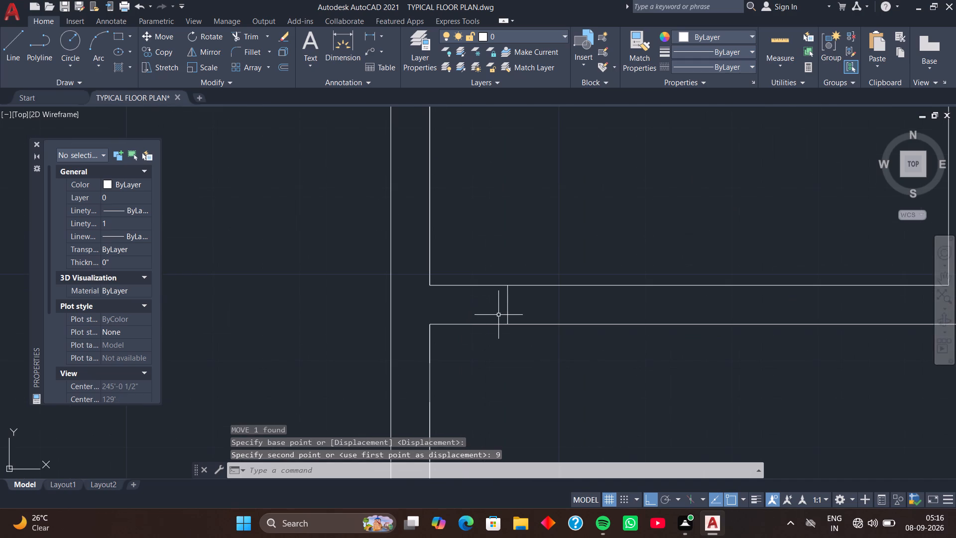
click(505, 310)
click(508, 310)
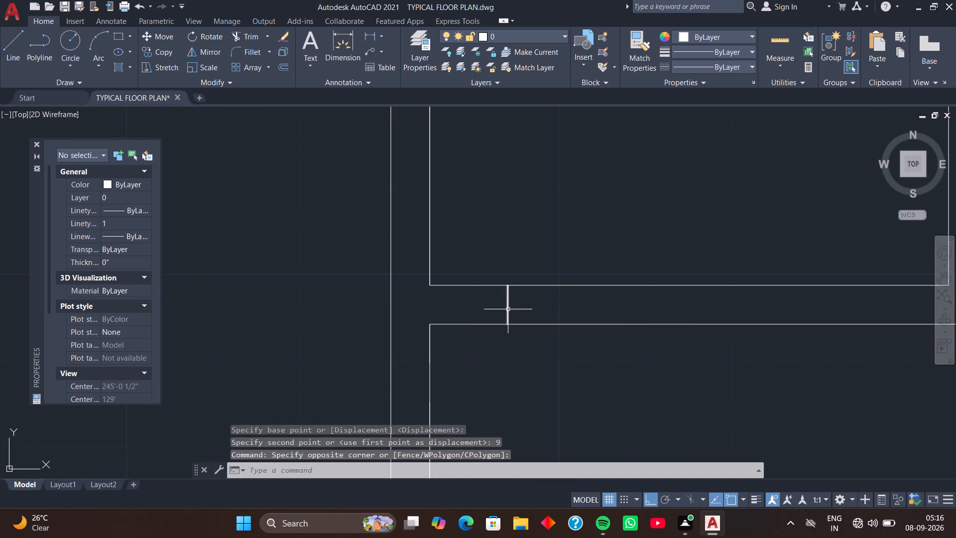
click(508, 309)
key(c)
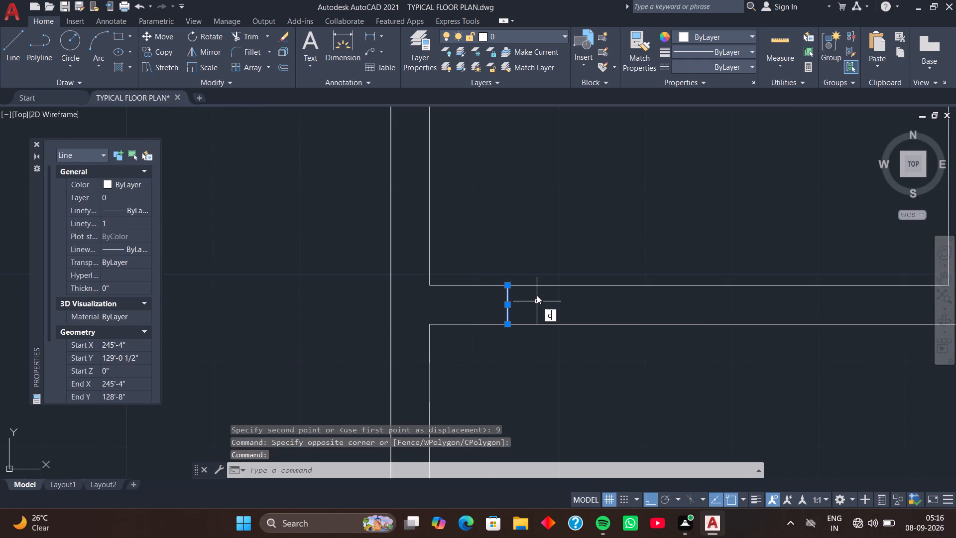
key(o)
key(space)
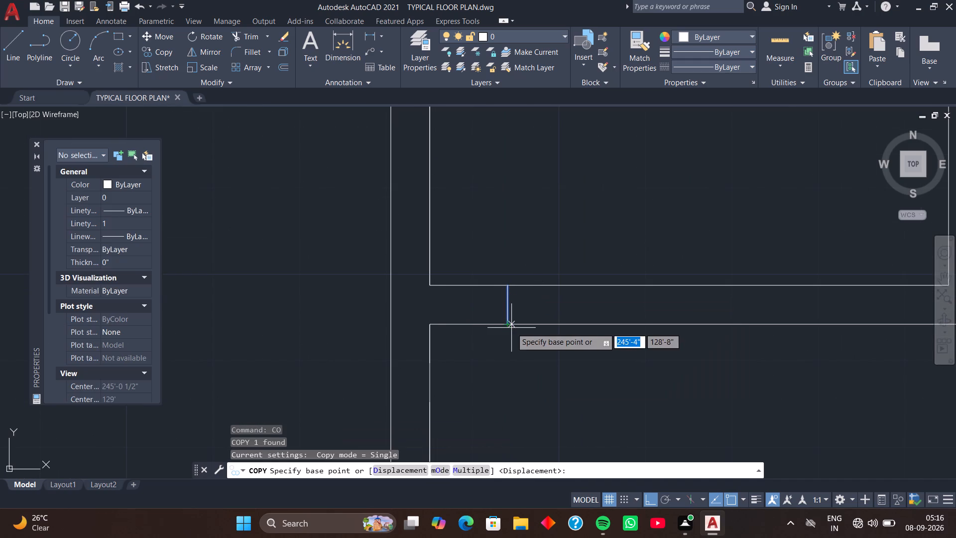
click(509, 327)
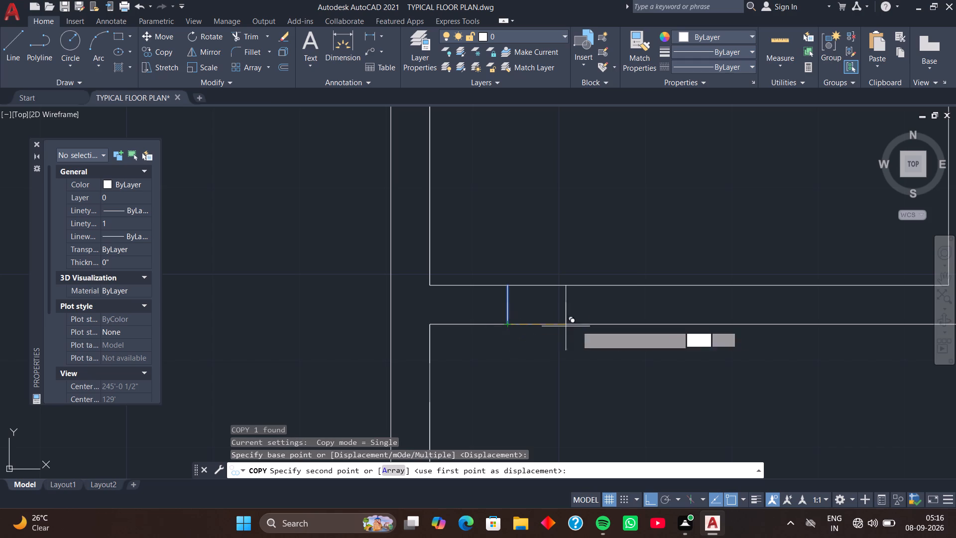
scroll(579, 325, down, 1)
middle_drag(579, 325, 549, 325)
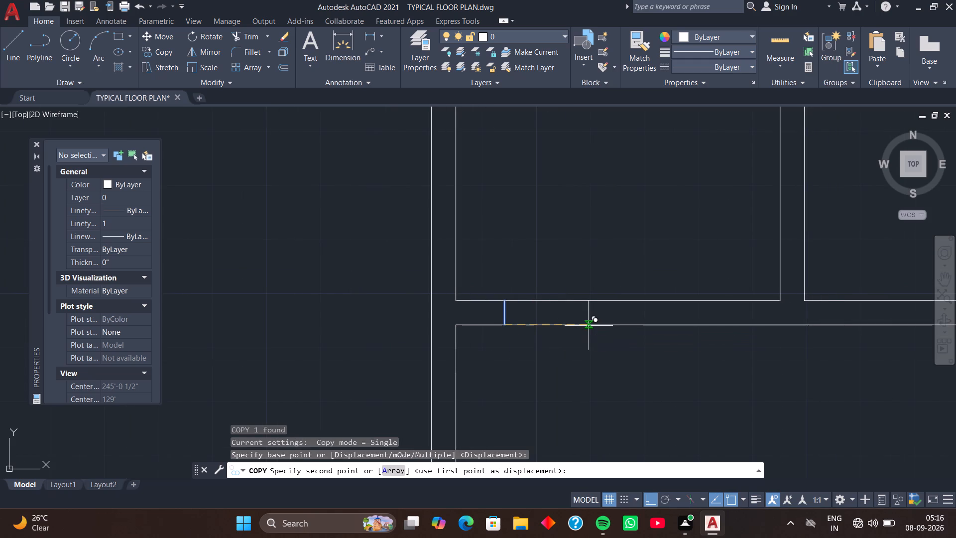
key(3)
key(apostrophe)
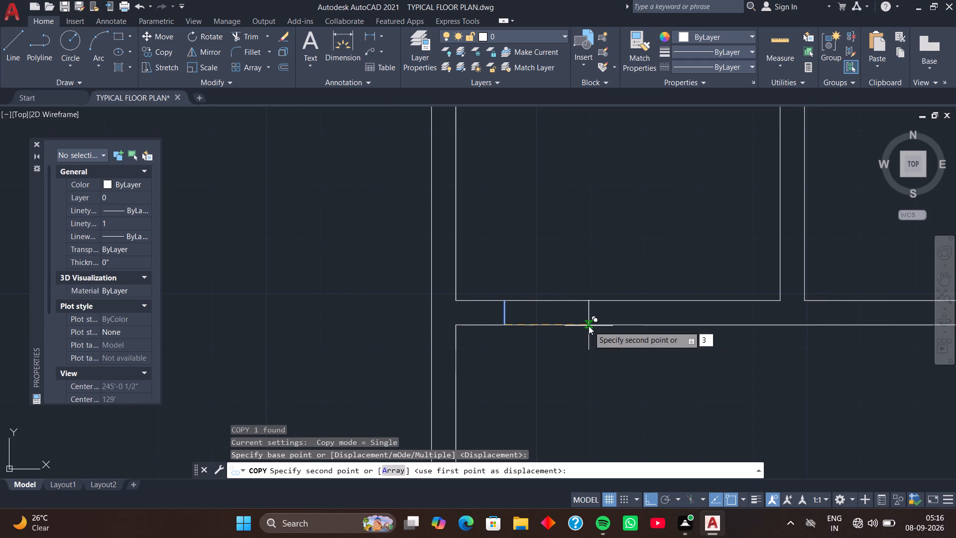
key(Return)
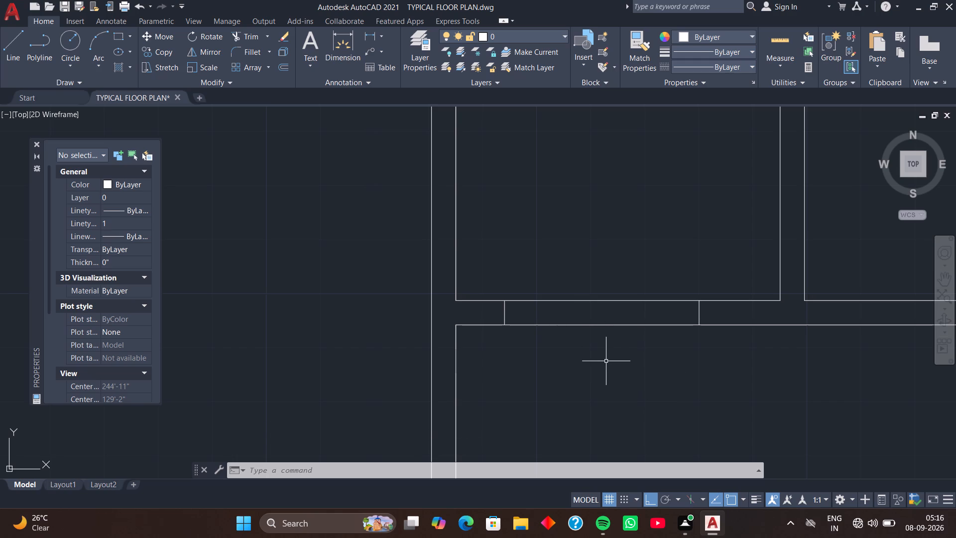
Trim both wall face lines between the two cross-wall lines to cut the 3-foot opening north of the long southern room.
key(t)
key(r)
key(space)
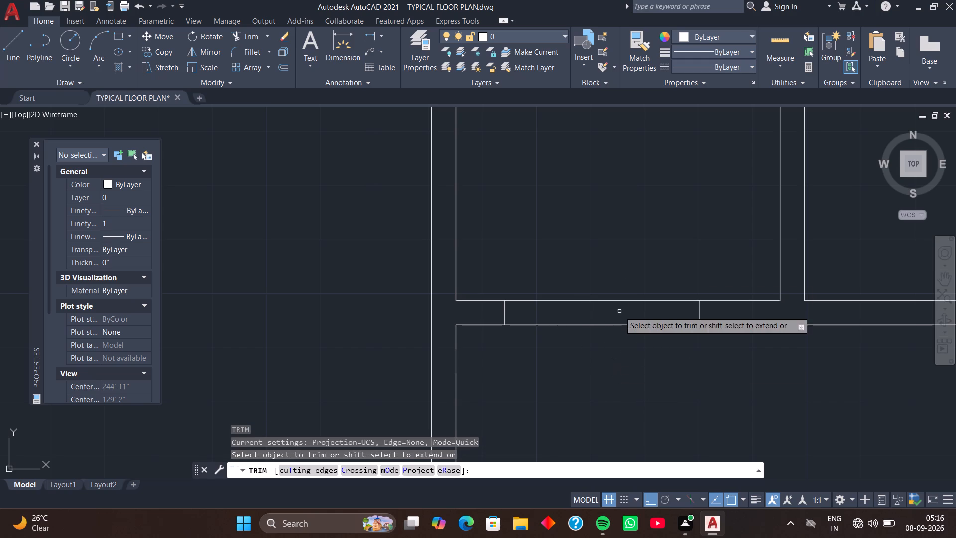
drag(623, 283, 635, 337)
key(space)
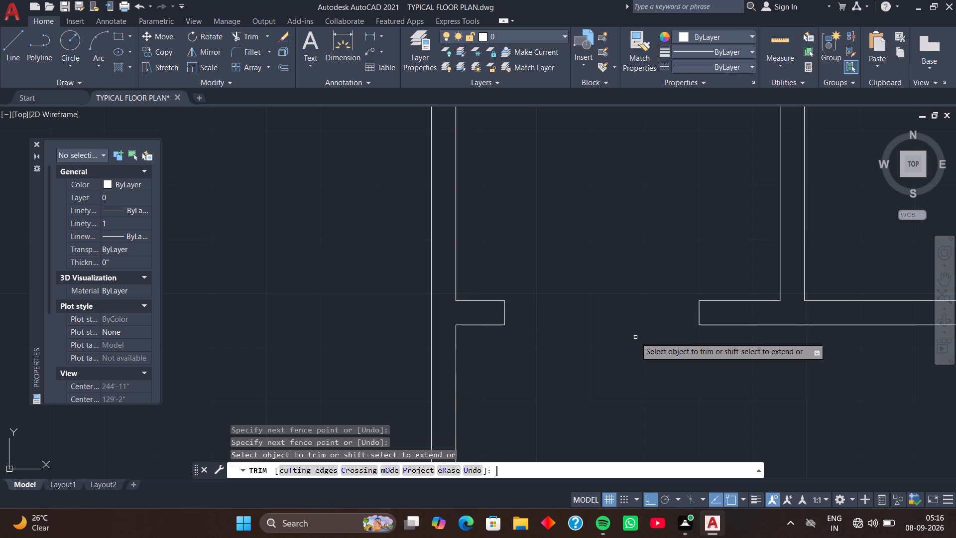
Draw a 4 1/2-inch line across the east wall of the large west-side room, running east from its inner southeast corner.
scroll(635, 337, down, 2)
middle_drag(637, 349, 678, 270)
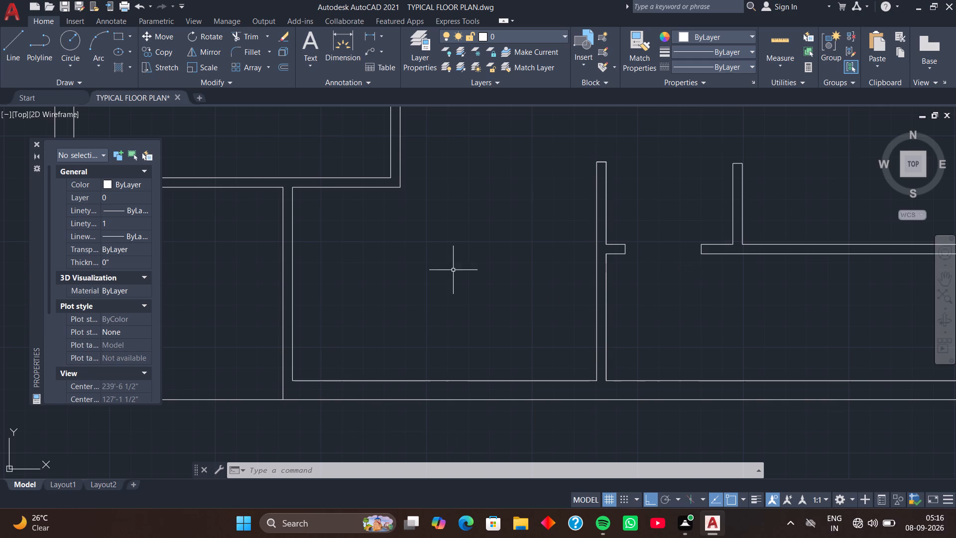
middle_drag(434, 256, 508, 334)
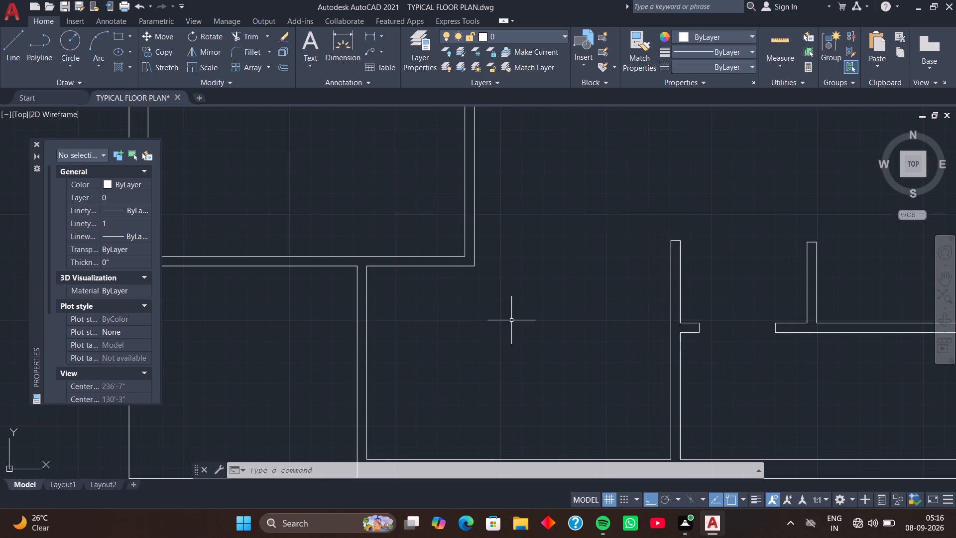
scroll(511, 320, down, 1)
middle_drag(509, 318, 521, 394)
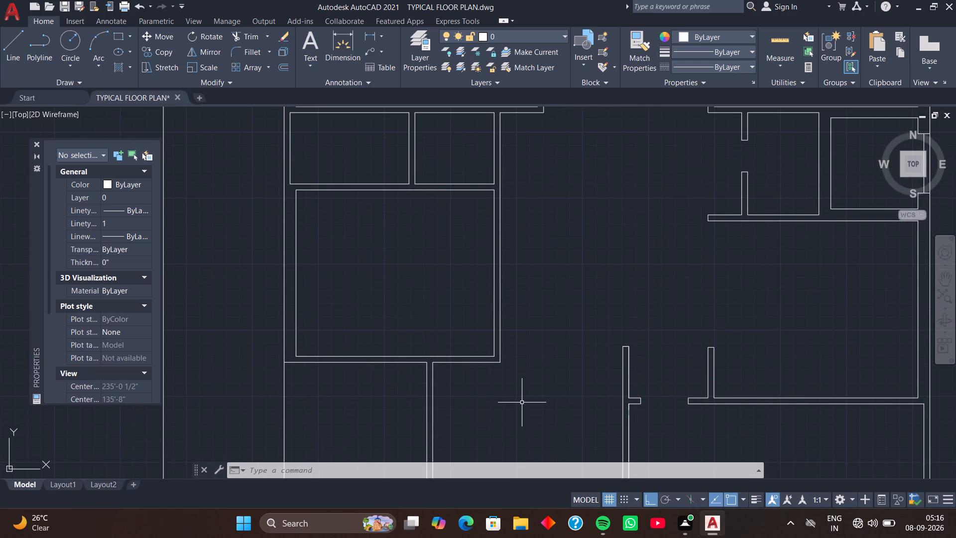
middle_drag(533, 407, 560, 410)
scroll(560, 410, down, 1)
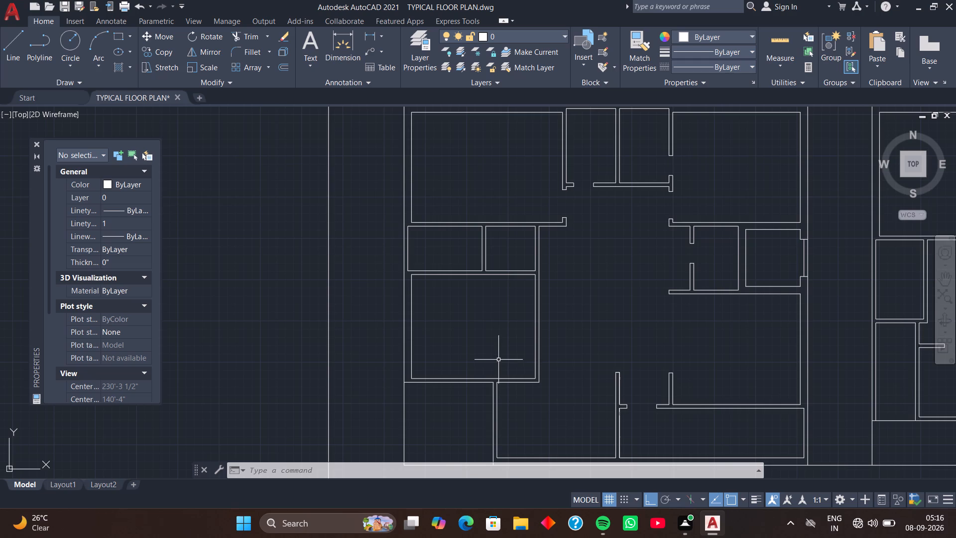
middle_drag(488, 340, 498, 341)
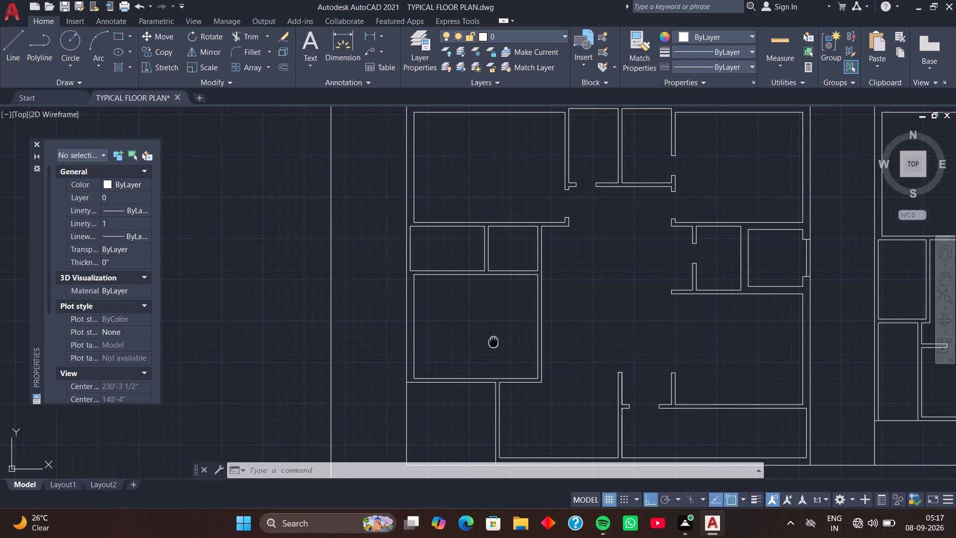
middle_drag(498, 341, 503, 341)
middle_drag(507, 354, 480, 319)
scroll(489, 353, up, 2)
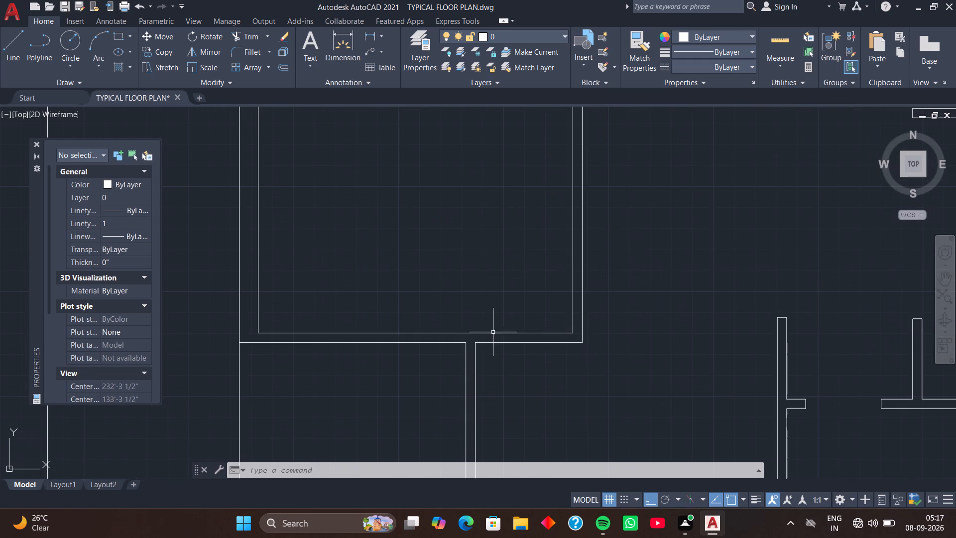
middle_drag(494, 325, 452, 324)
scroll(494, 325, up, 1)
middle_drag(494, 321, 439, 305)
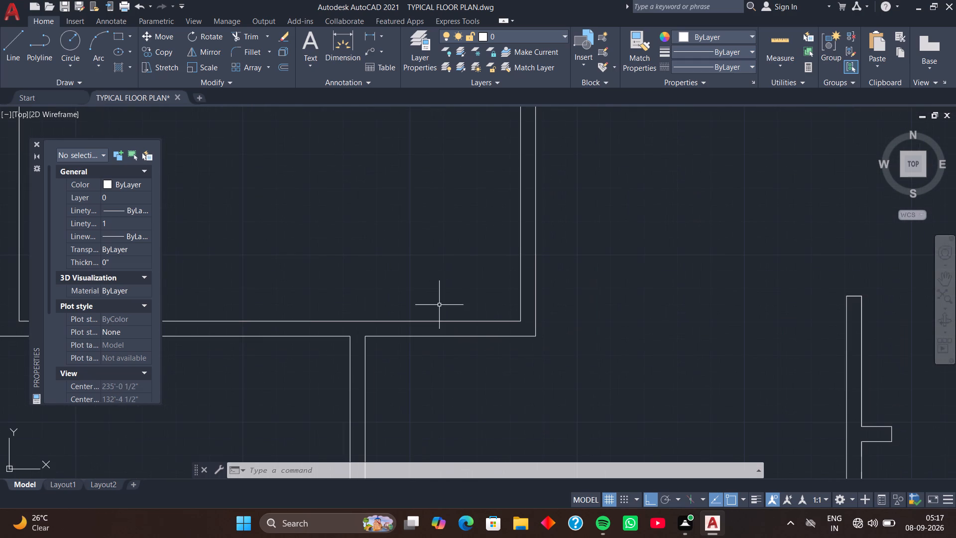
scroll(458, 308, up, 1)
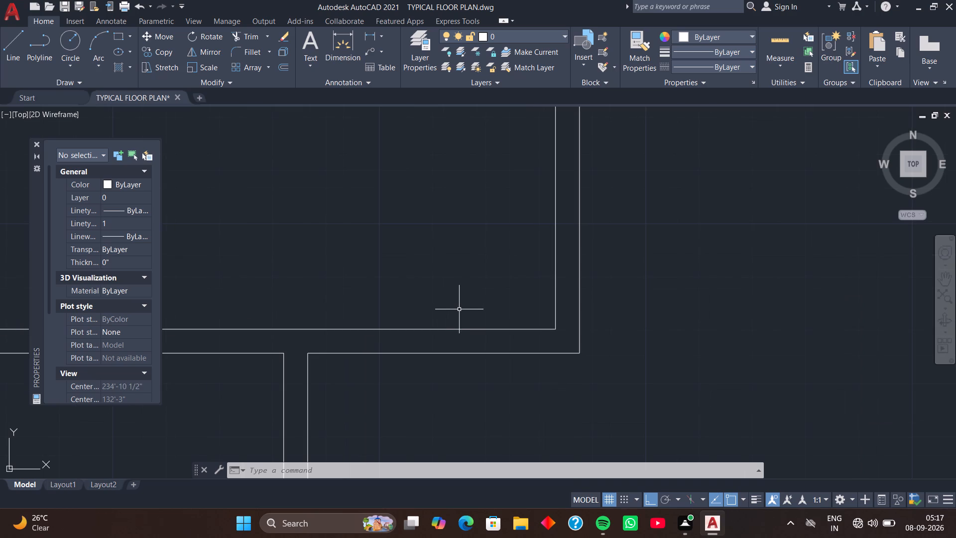
middle_drag(461, 312, 441, 311)
key(l)
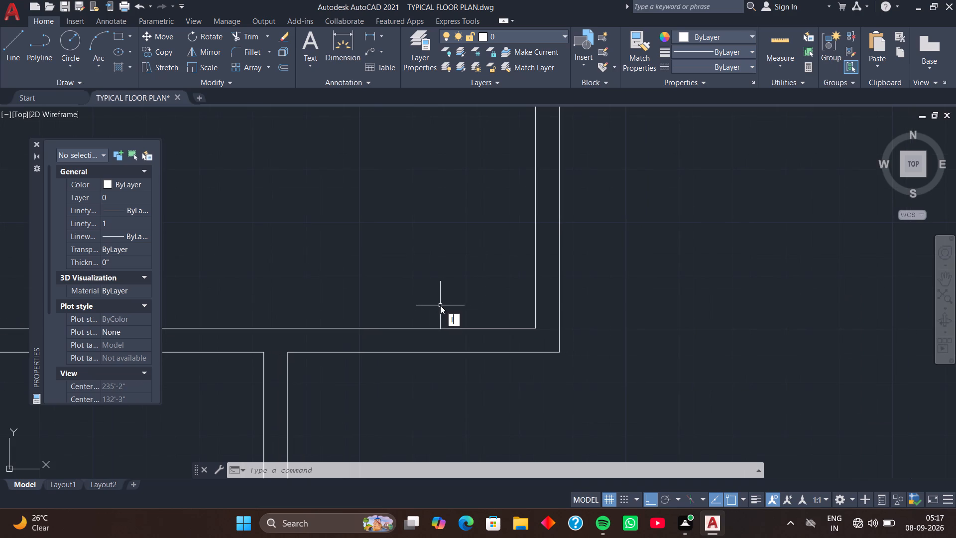
key(Return)
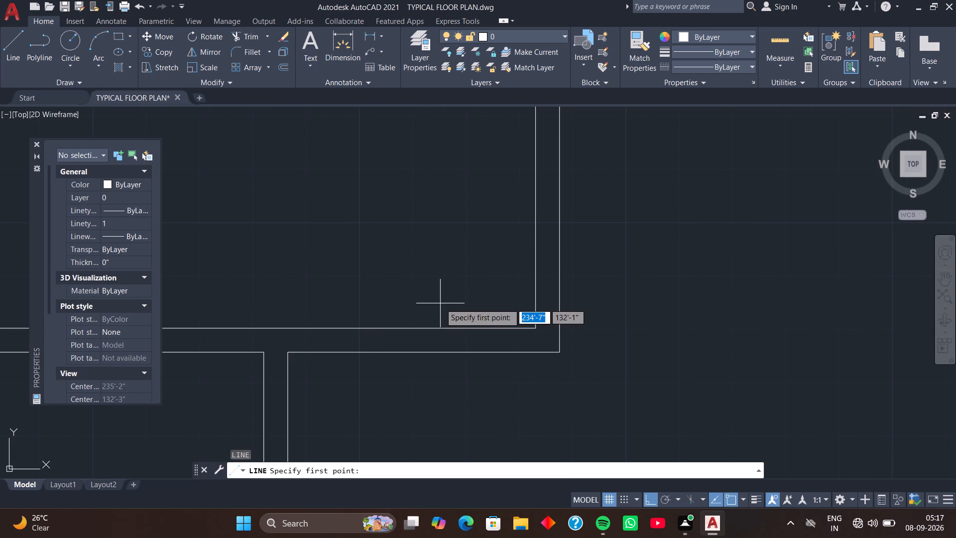
click(534, 328)
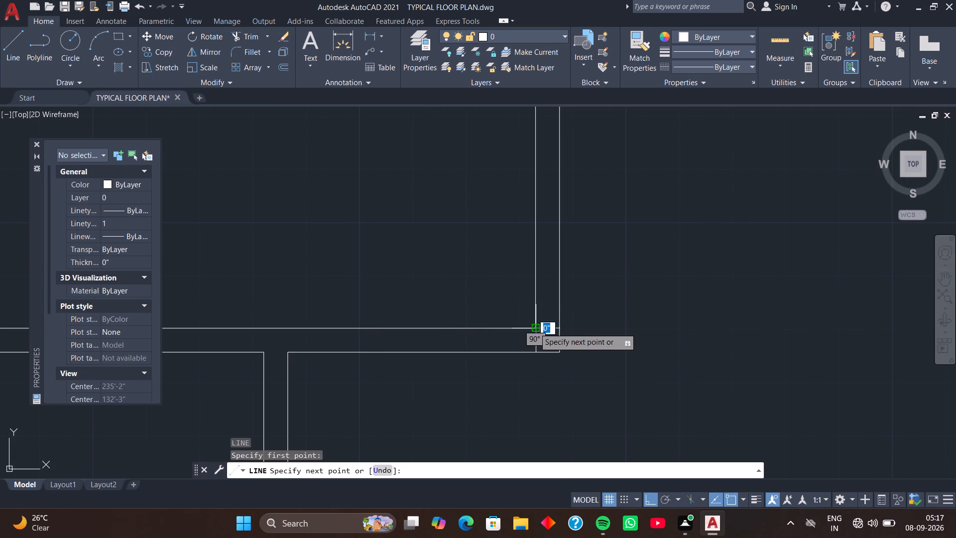
click(558, 330)
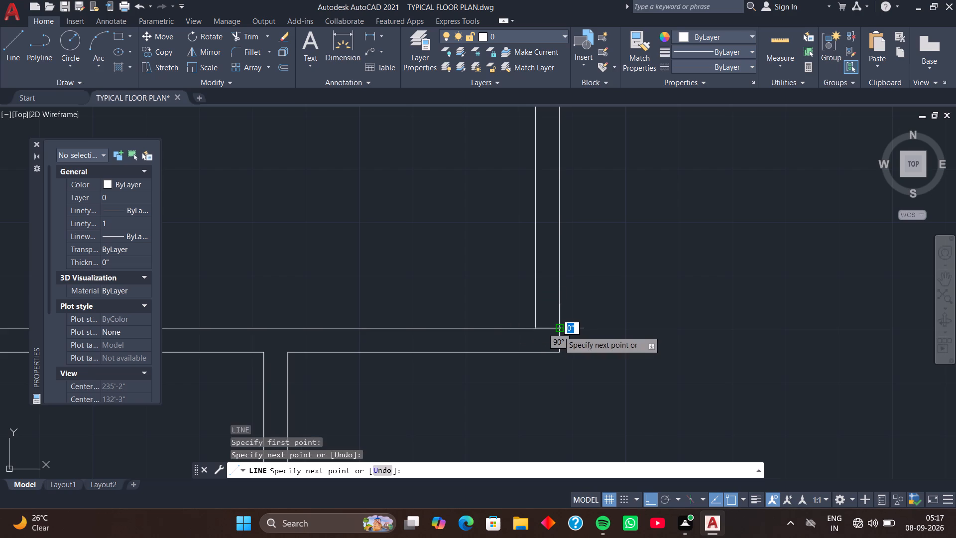
key(space)
Move the new cross-wall line 9 inches north along the west-side room's east wall.
click(554, 327)
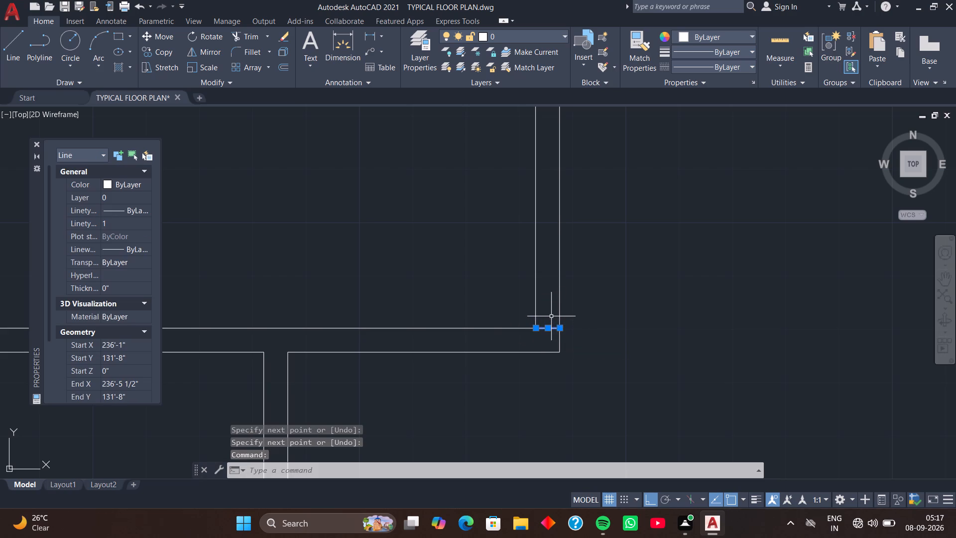
text(m)
key(space)
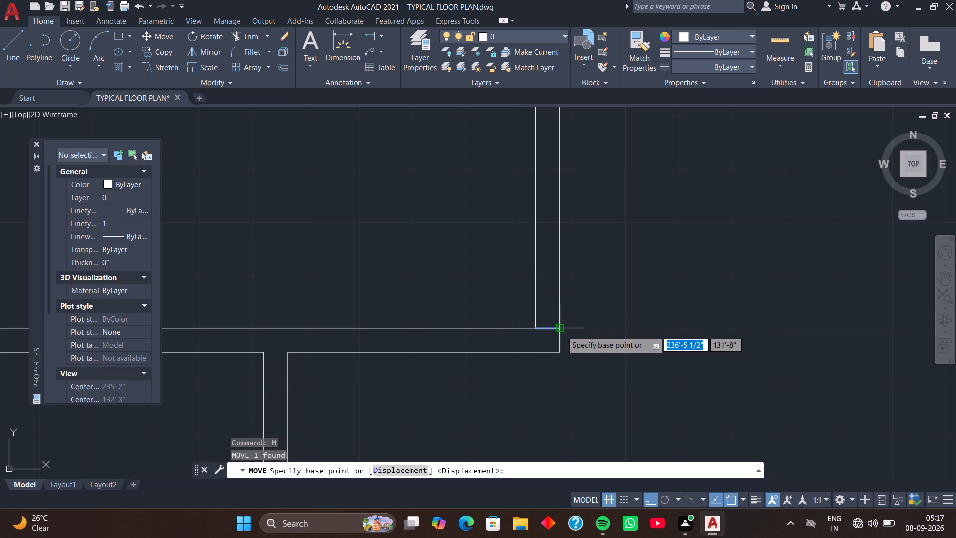
click(561, 331)
key(9)
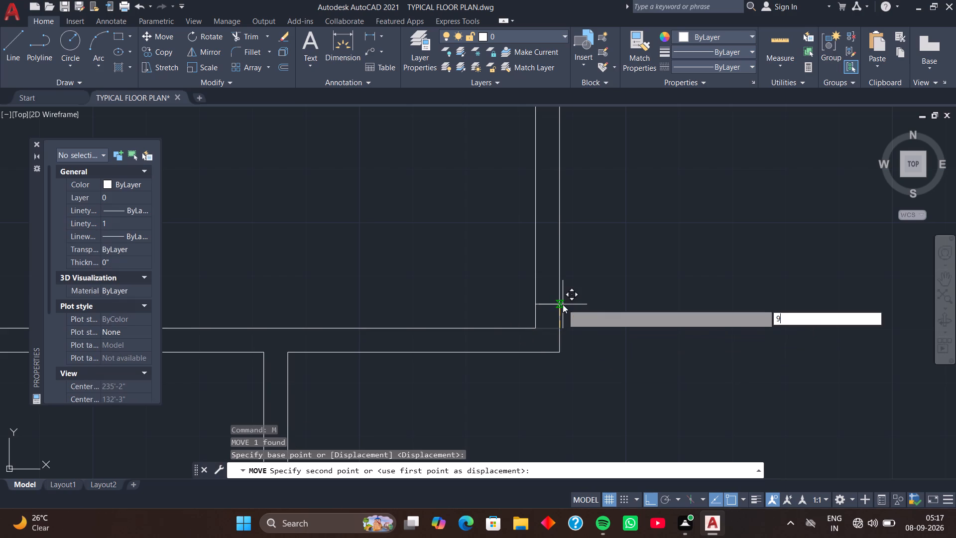
key(Return)
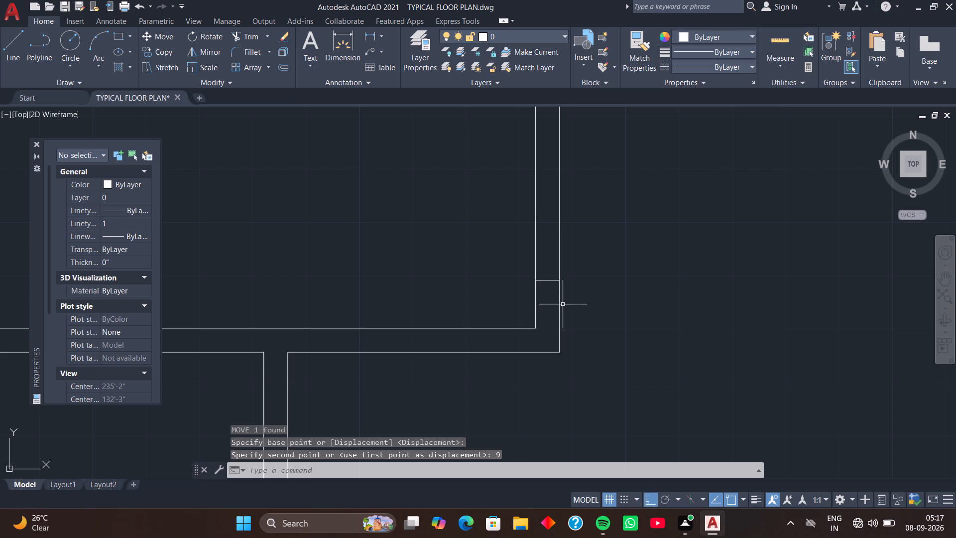
Copy the moved cross-wall line 3 feet north along the same east wall.
middle_drag(600, 315, 598, 323)
middle_drag(598, 323, 580, 383)
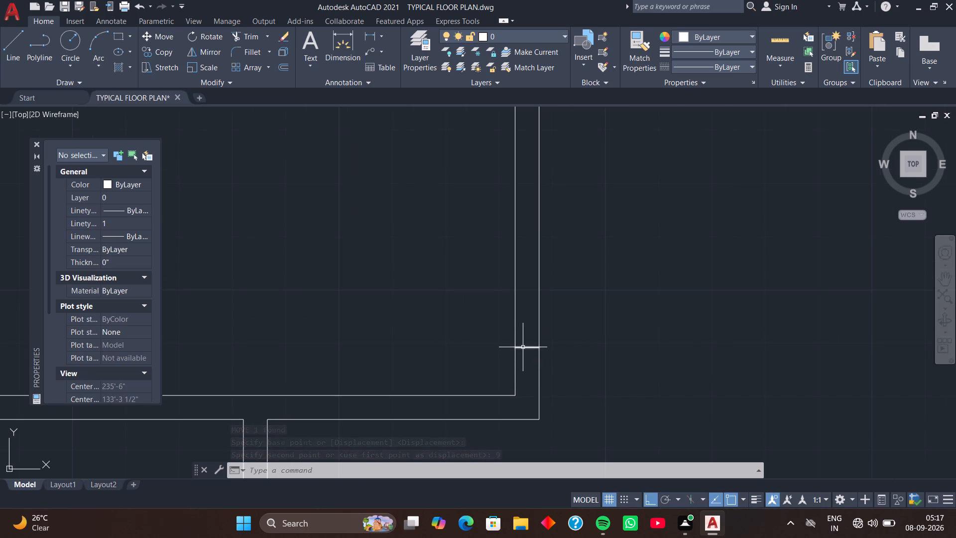
click(523, 347)
key(c)
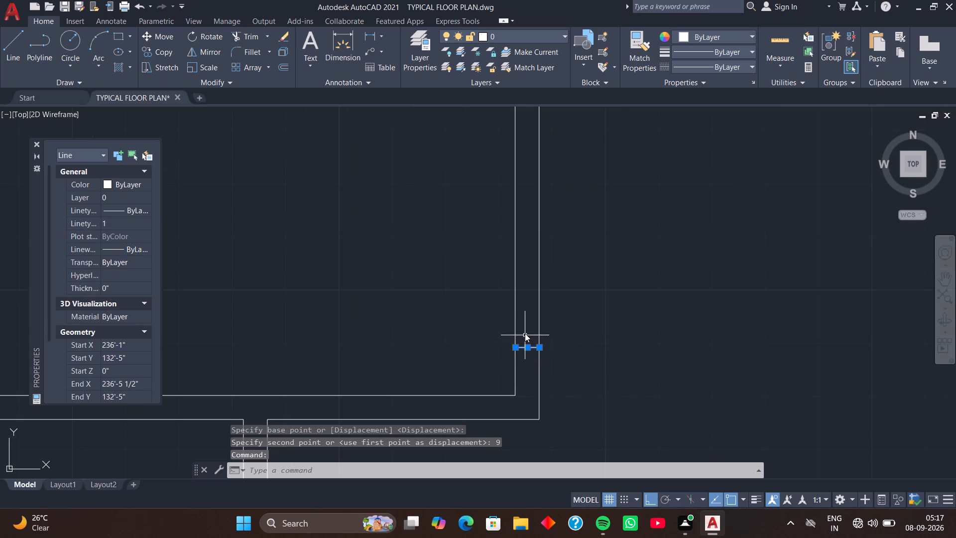
key(o)
key(space)
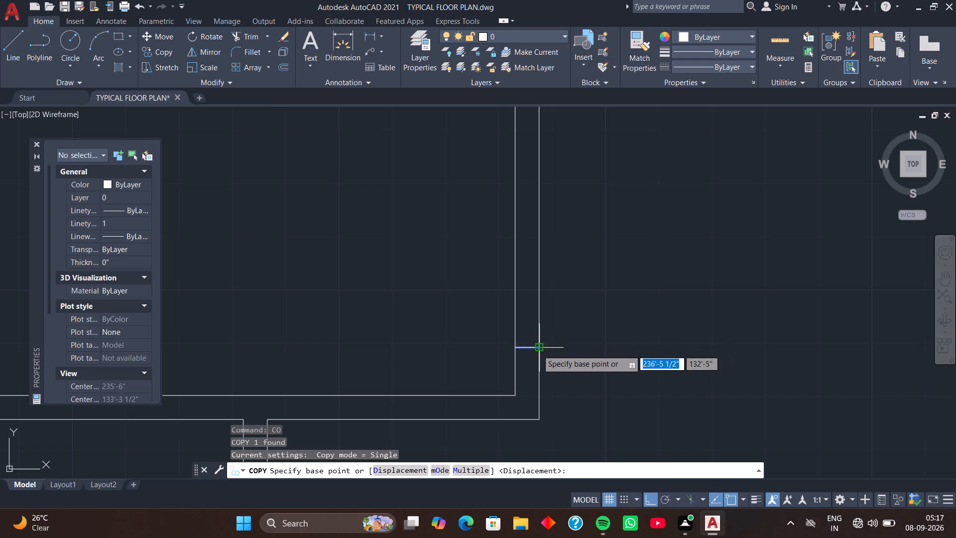
click(537, 350)
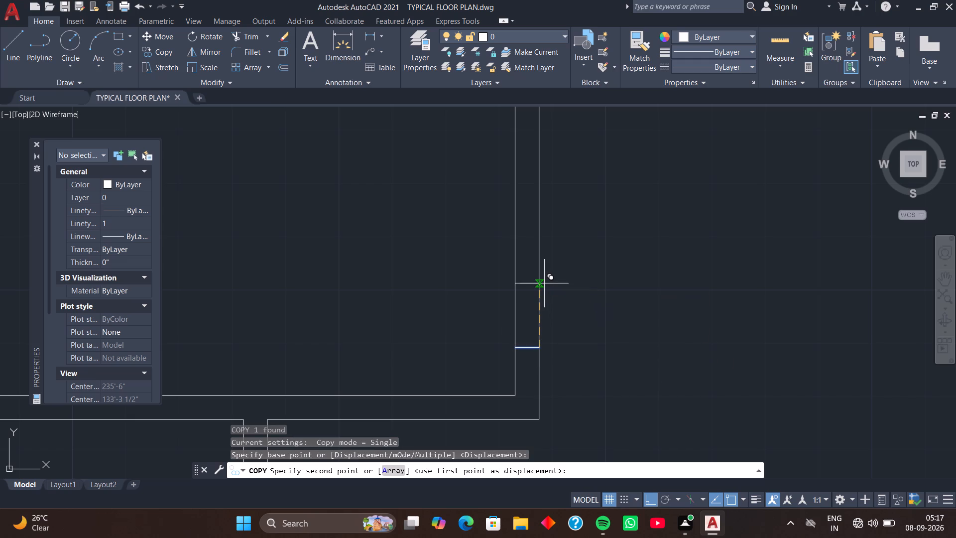
key(3)
key(apostrophe)
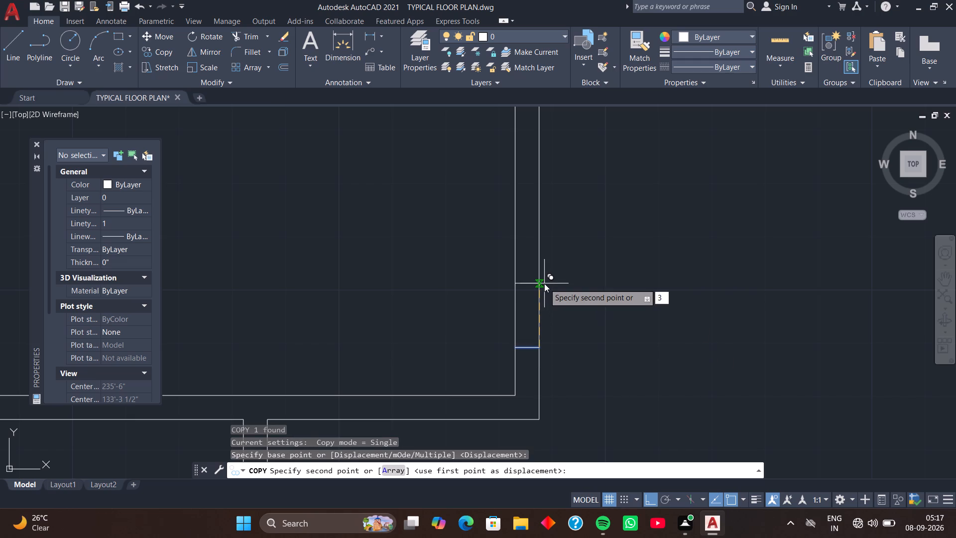
key(Return)
Trim both face lines of the west-side room's east wall between the two cross-wall lines to cut the 3-foot opening.
text(tr)
key(space)
drag(547, 265, 506, 264)
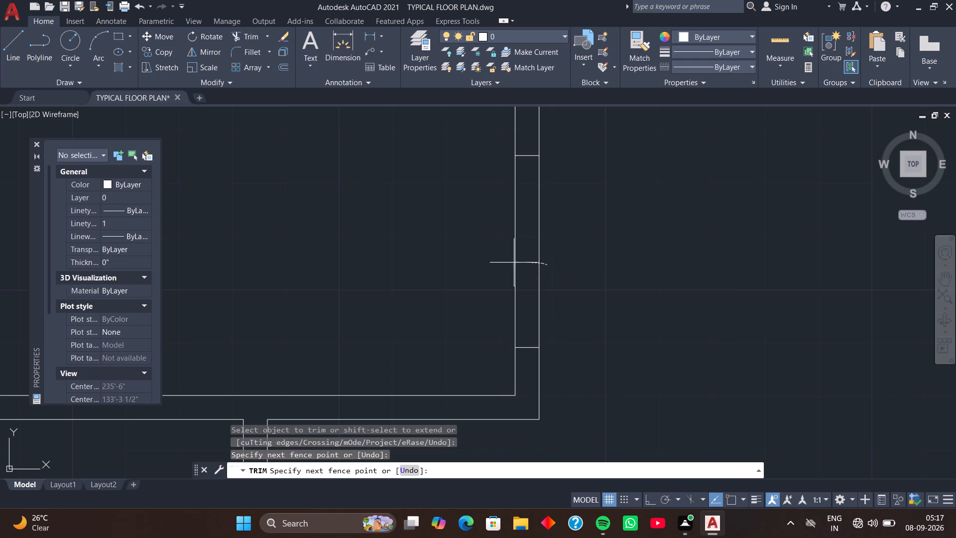
drag(506, 264, 501, 265)
key(space)
scroll(492, 266, down, 2)
middle_drag(490, 285, 528, 162)
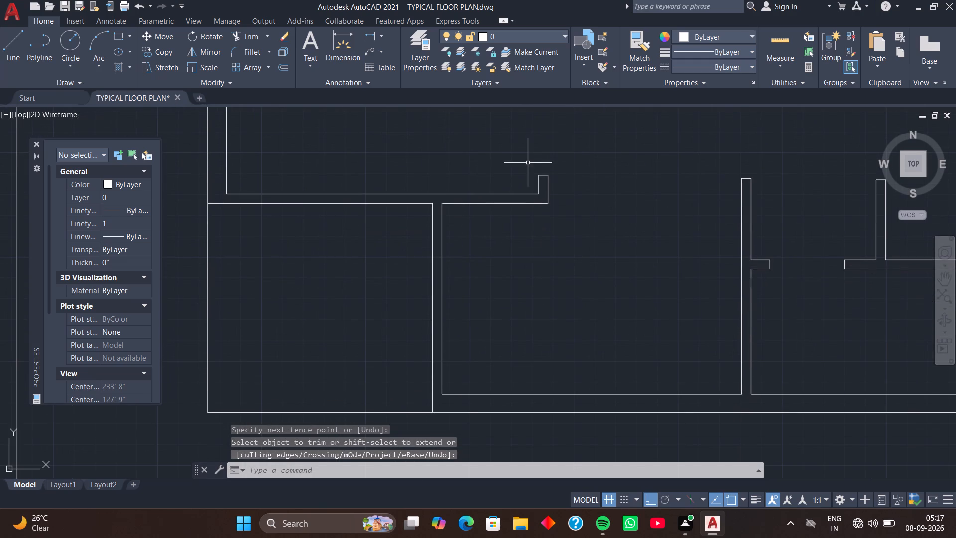
Draw a 4 1/2-inch line across the north end of the partition wall below the large west-side room, between its two face lines.
middle_drag(515, 202, 568, 230)
middle_drag(529, 244, 585, 241)
scroll(557, 245, up, 2)
middle_drag(559, 218, 578, 258)
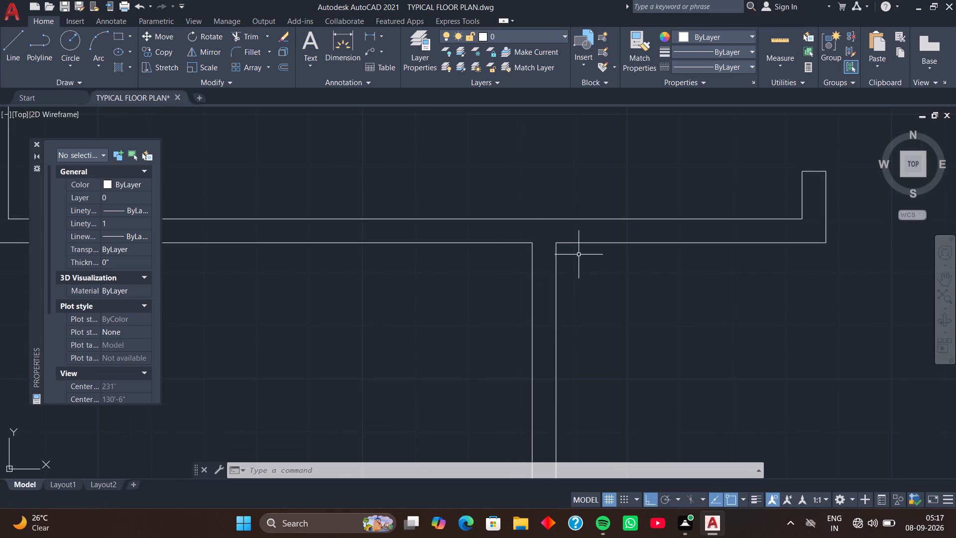
key(l)
key(space)
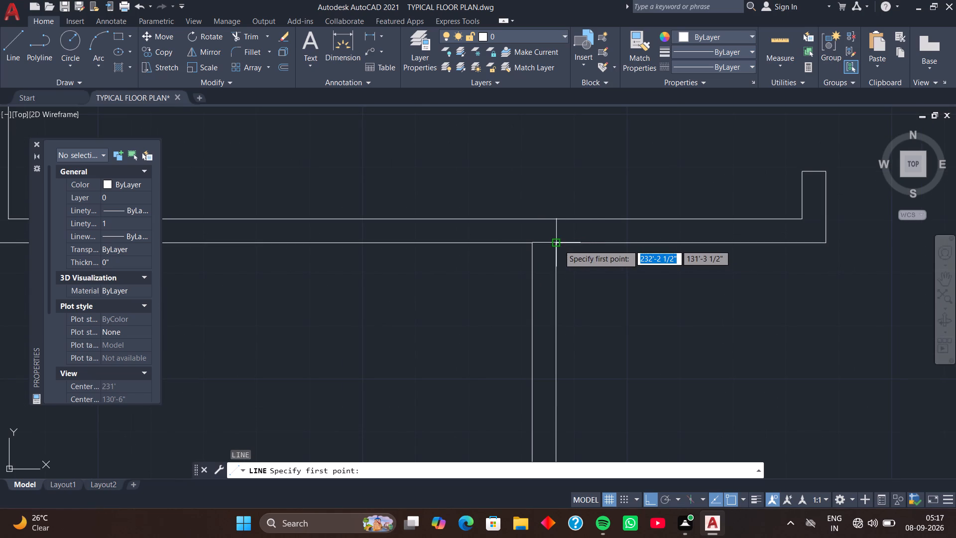
click(559, 245)
click(532, 245)
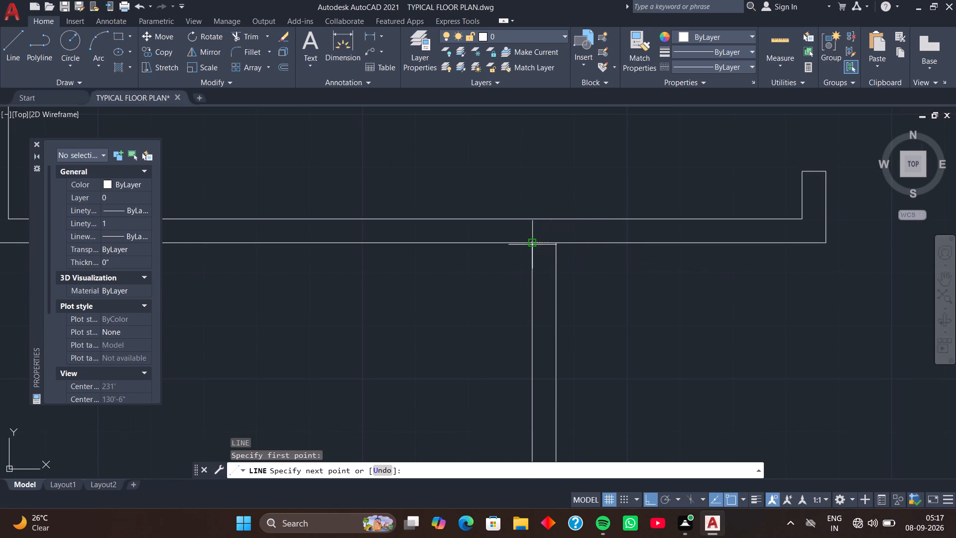
key(space)
Move the new cross-wall line 9 inches south along the partition wall.
click(539, 243)
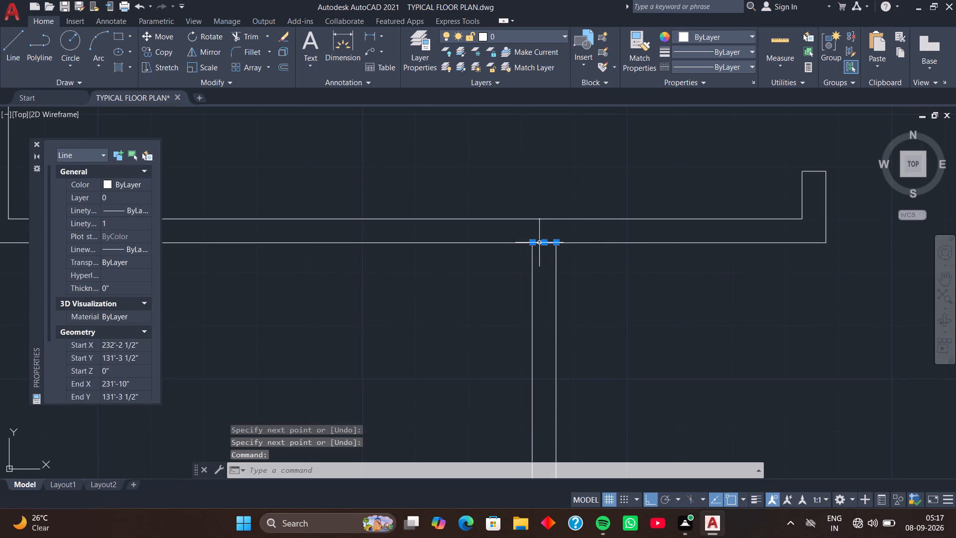
key(m)
key(space)
click(559, 243)
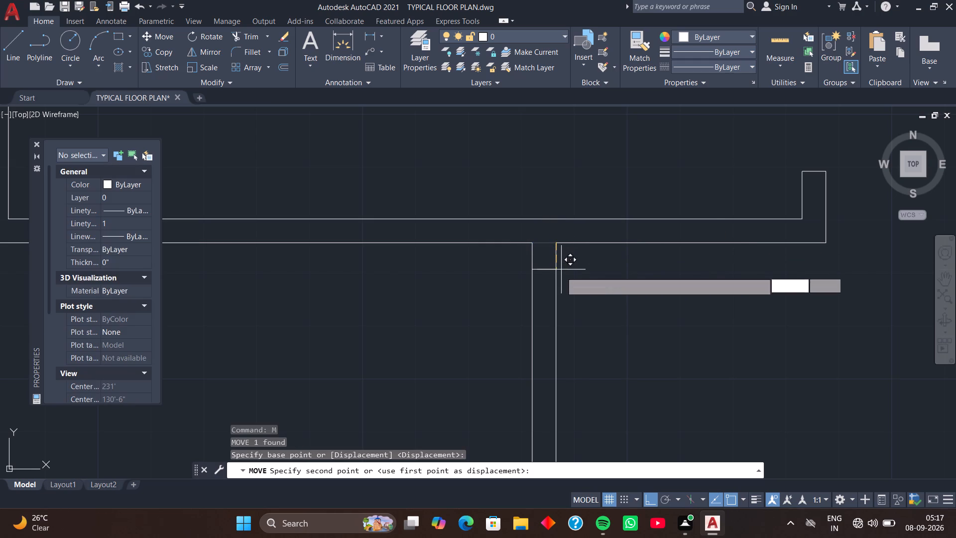
key(9)
key(Return)
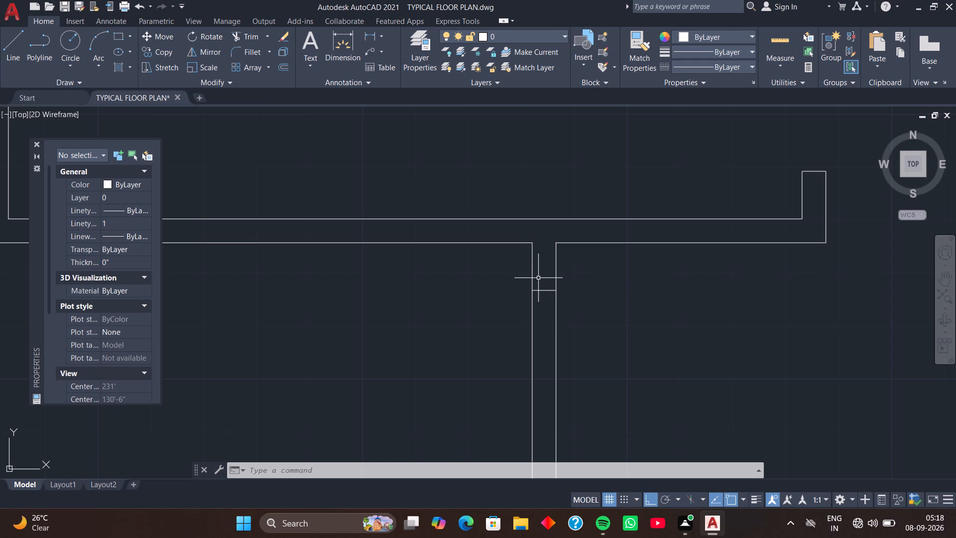
Move the partition's cross-wall line a further 3 inches south.
scroll(540, 281, up, 1)
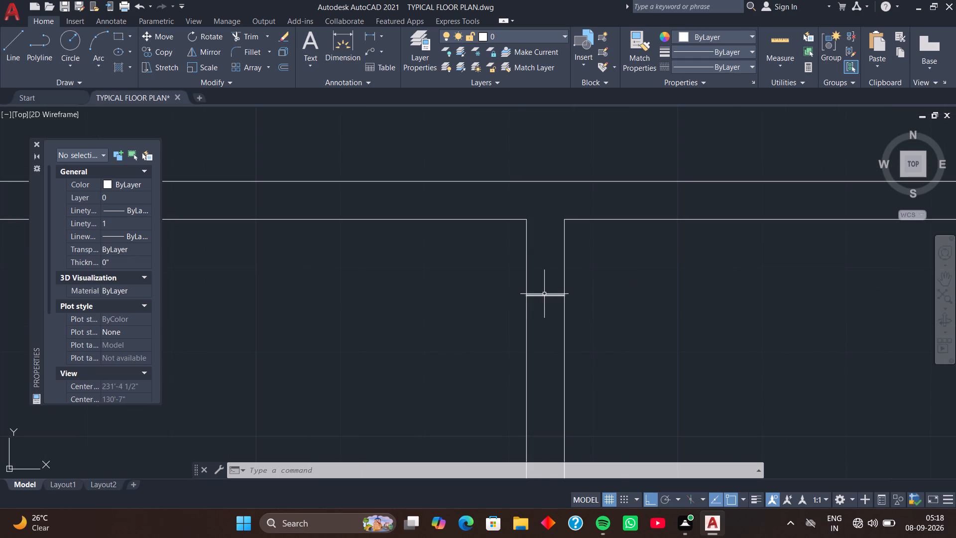
click(544, 294)
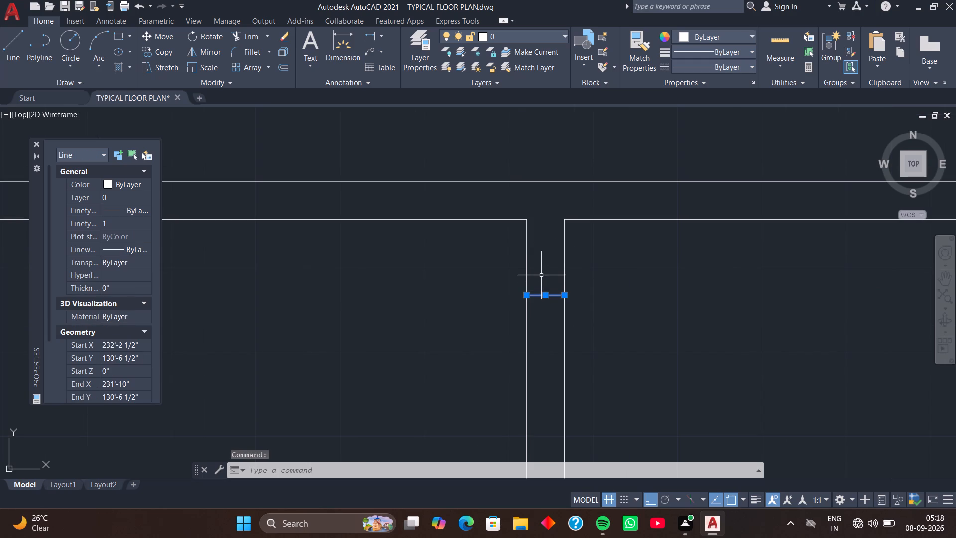
text(m)
key(space)
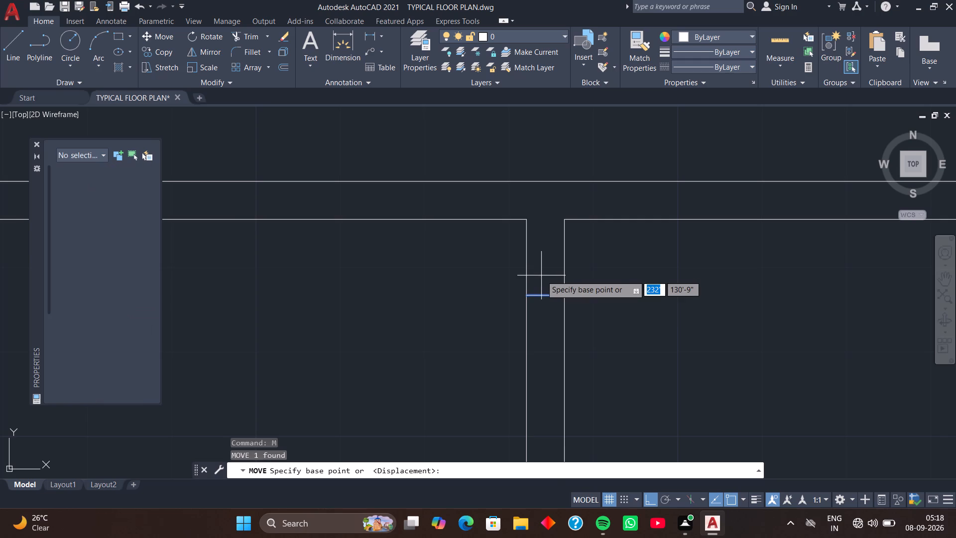
click(561, 292)
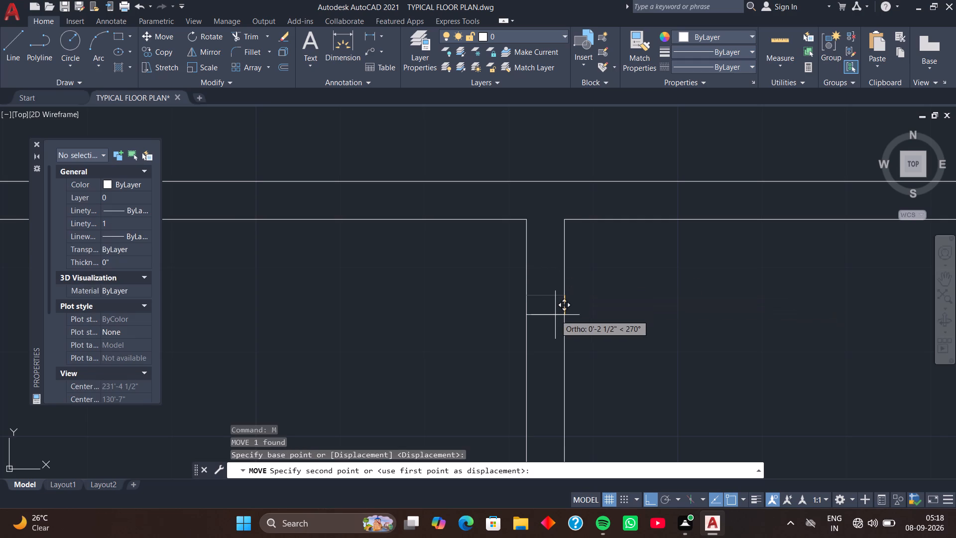
key(3)
key(Return)
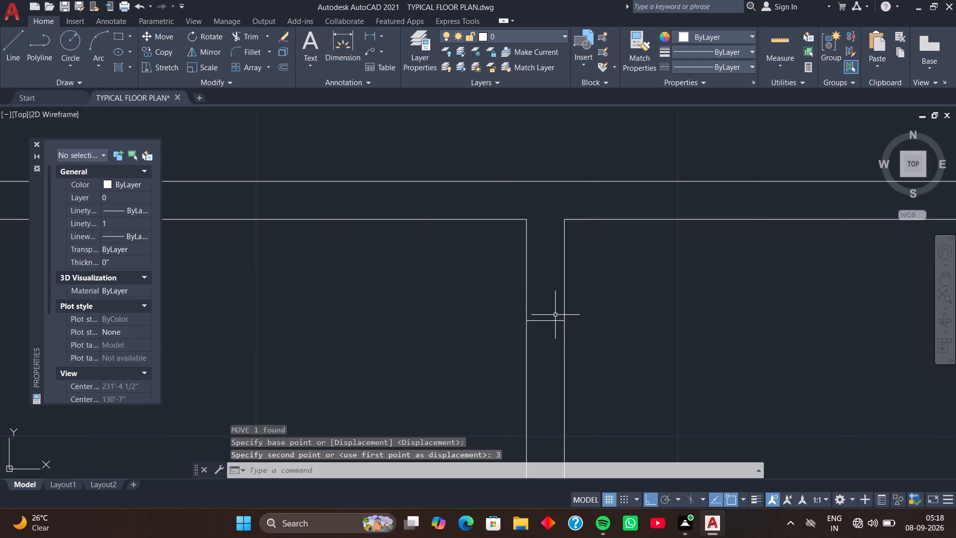
Copy the moved cross-wall line 3 feet south along the partition wall.
click(551, 322)
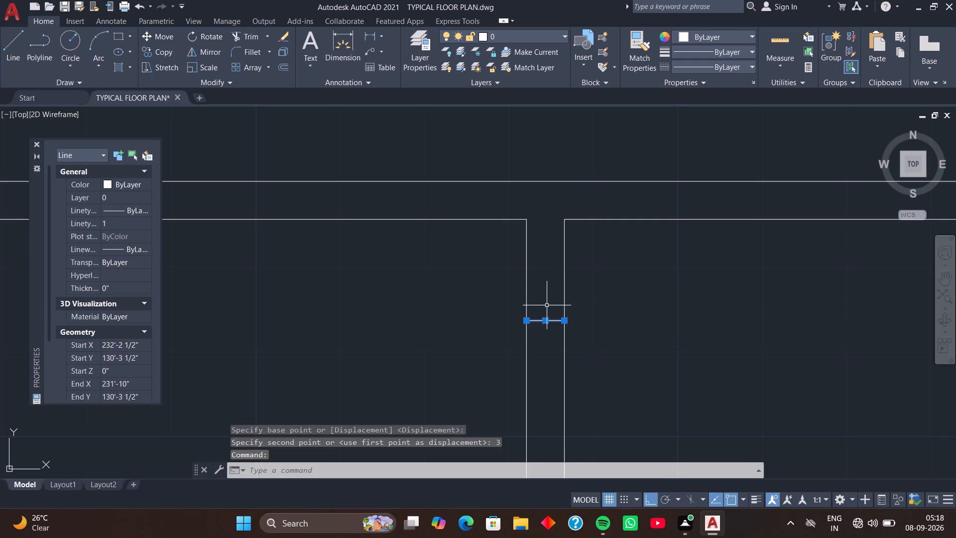
key(c)
key(o)
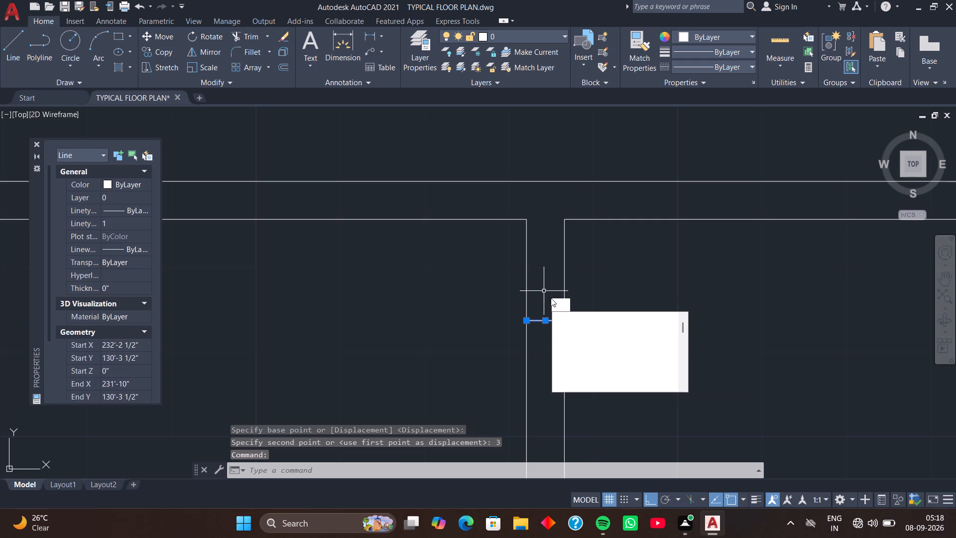
key(space)
click(565, 315)
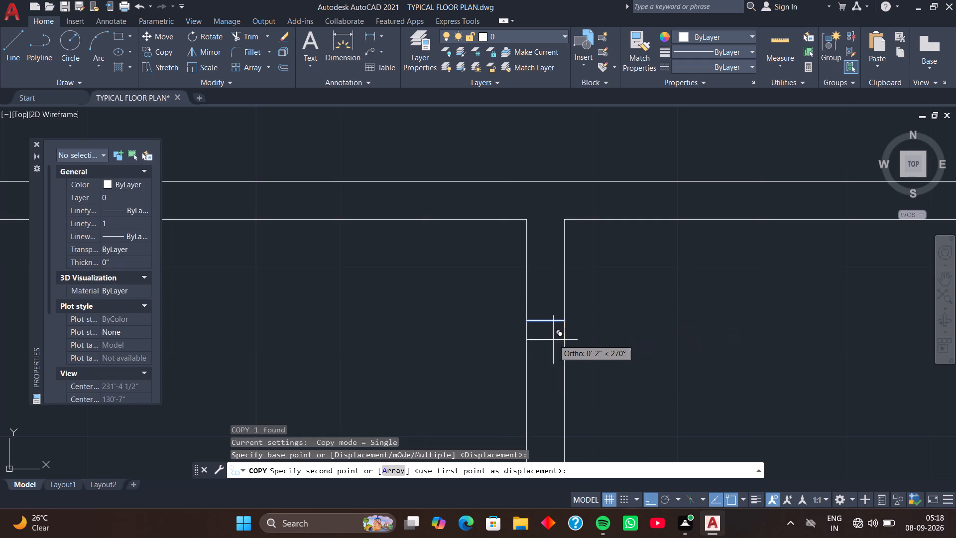
scroll(553, 340, down, 1)
middle_drag(555, 345, 551, 259)
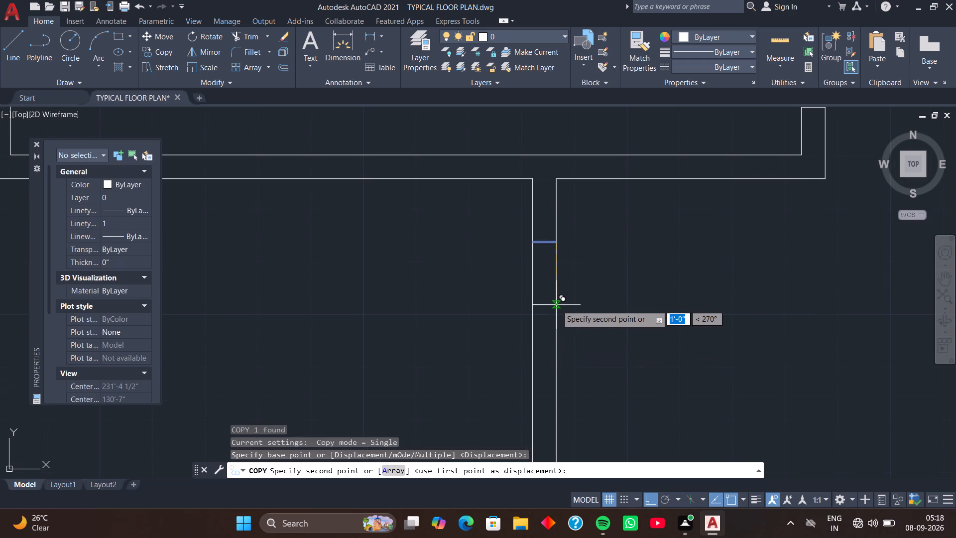
text(3')
key(Return)
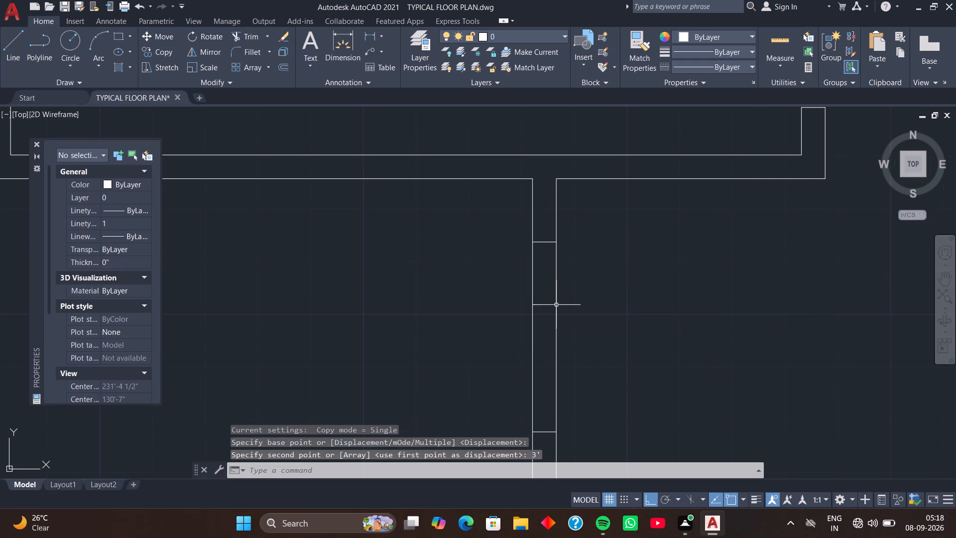
Trim both face lines of the partition wall between the two cross-wall lines to cut the 3-foot opening.
text(tr)
key(space)
drag(570, 282, 538, 296)
drag(538, 296, 535, 299)
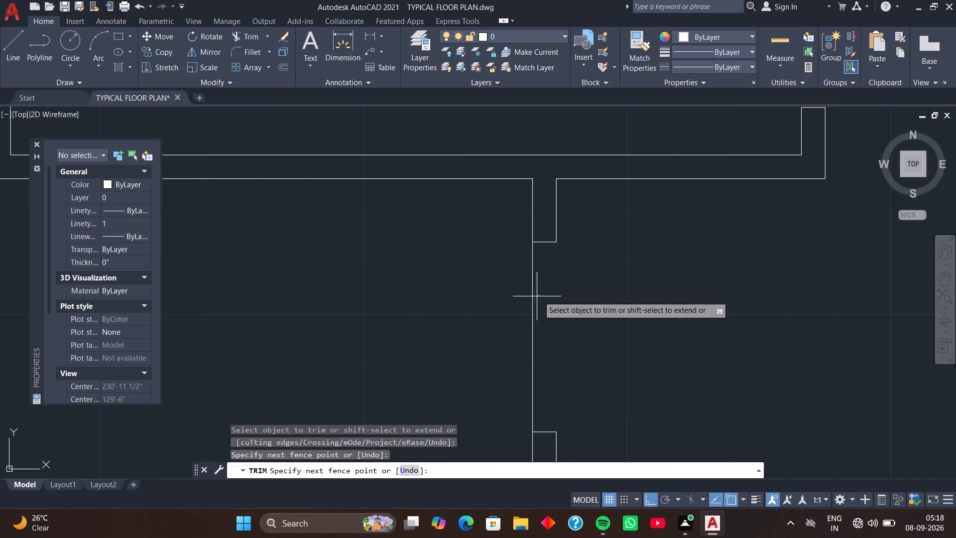
drag(535, 299, 515, 303)
scroll(538, 291, down, 2)
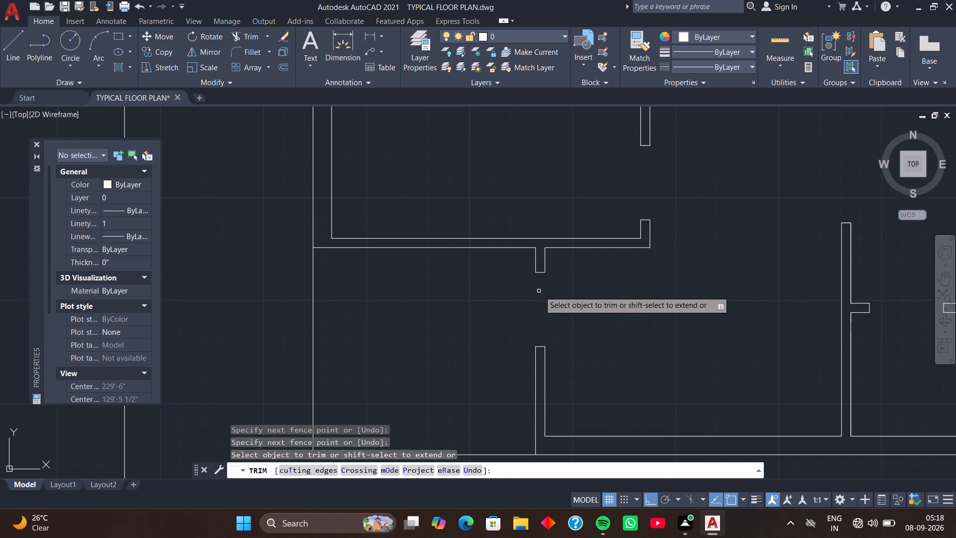
key(space)
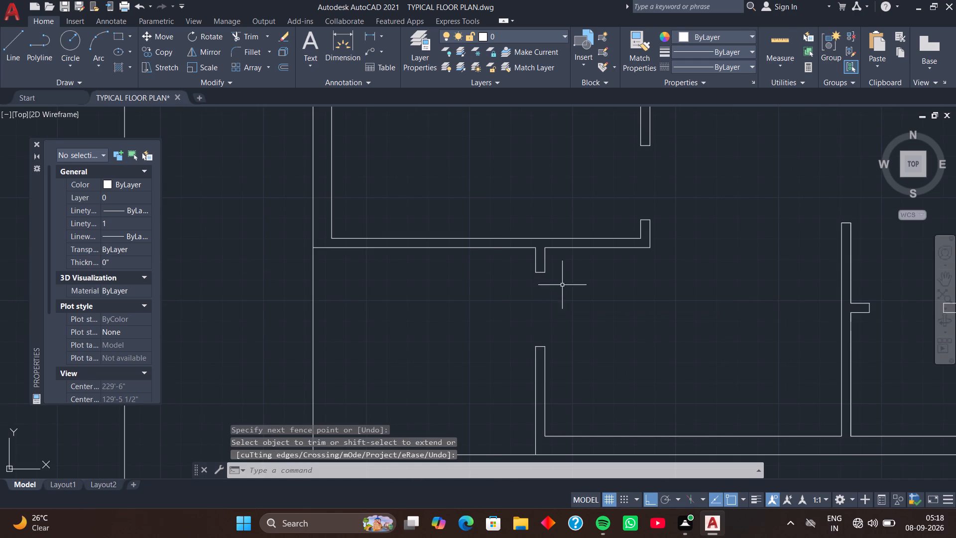
Extend both face lines of the large west-side room's east wall stub south to the lower room's south wall.
scroll(608, 245, up, 1)
scroll(645, 272, up, 2)
middle_drag(648, 268, 595, 283)
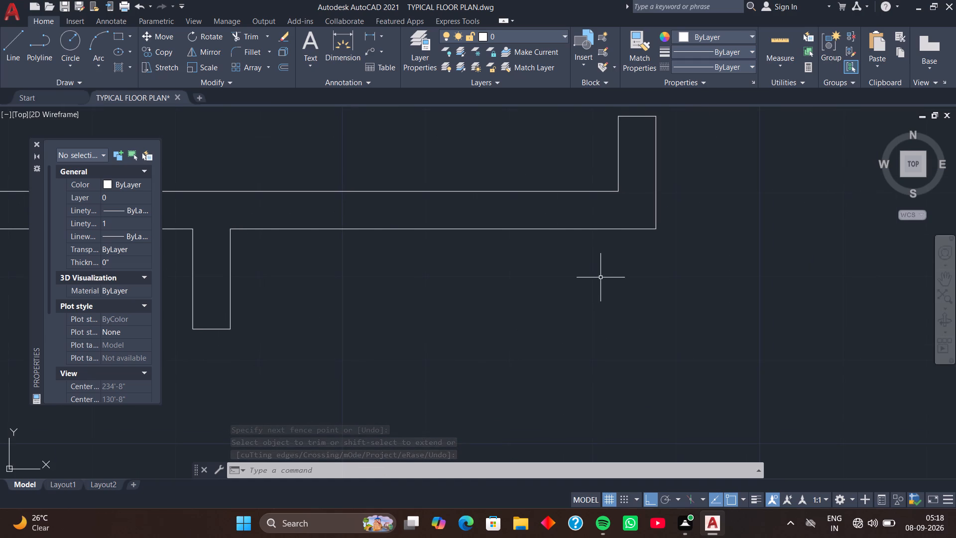
middle_drag(601, 277, 623, 281)
middle_drag(619, 280, 626, 280)
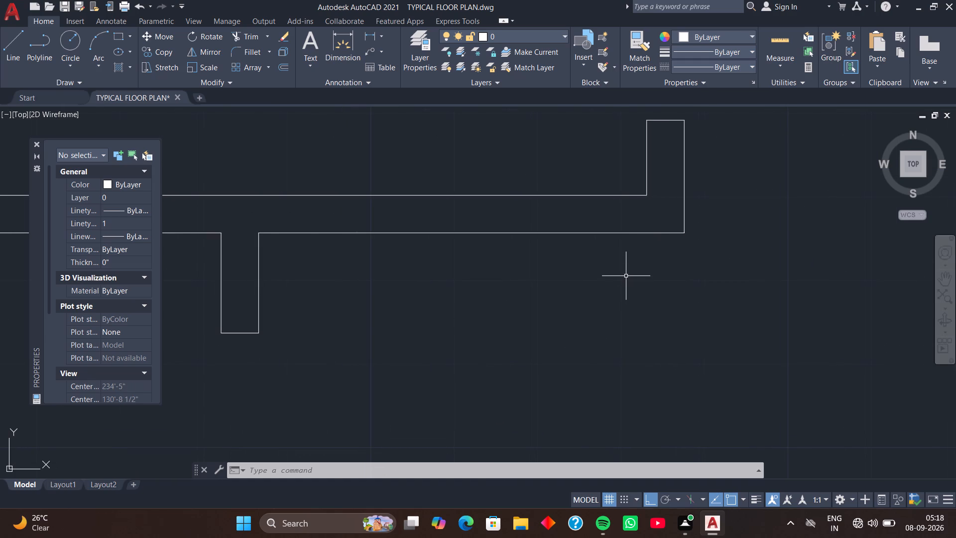
middle_drag(529, 277, 544, 286)
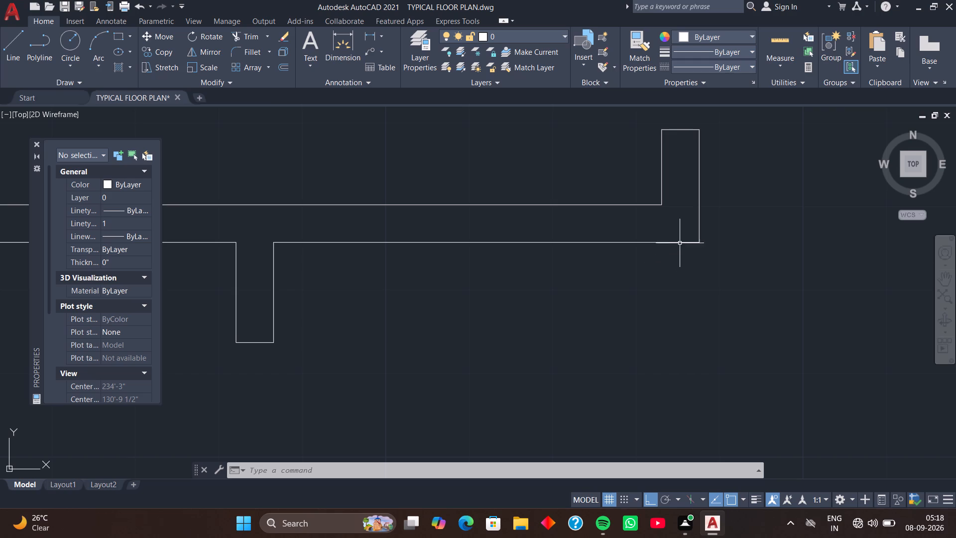
key(e)
key(x)
key(space)
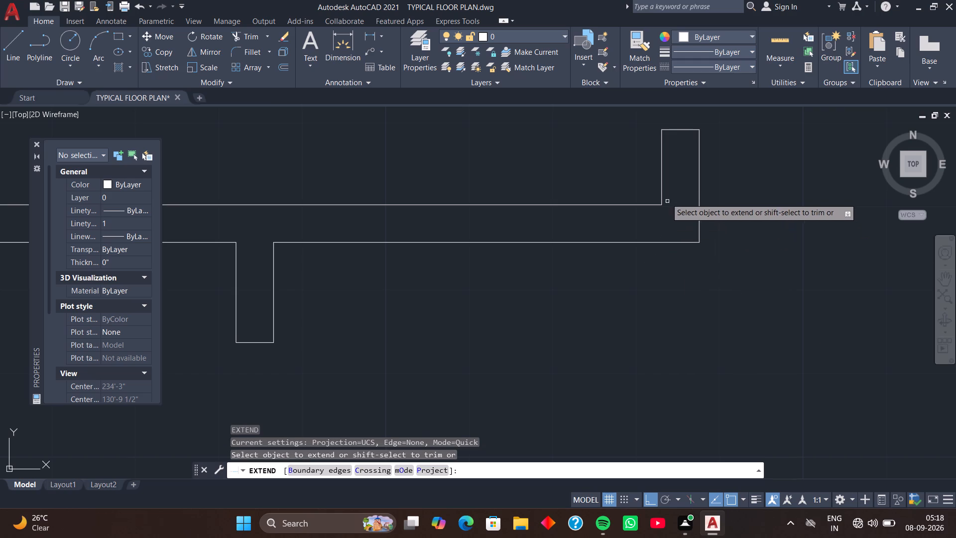
click(662, 187)
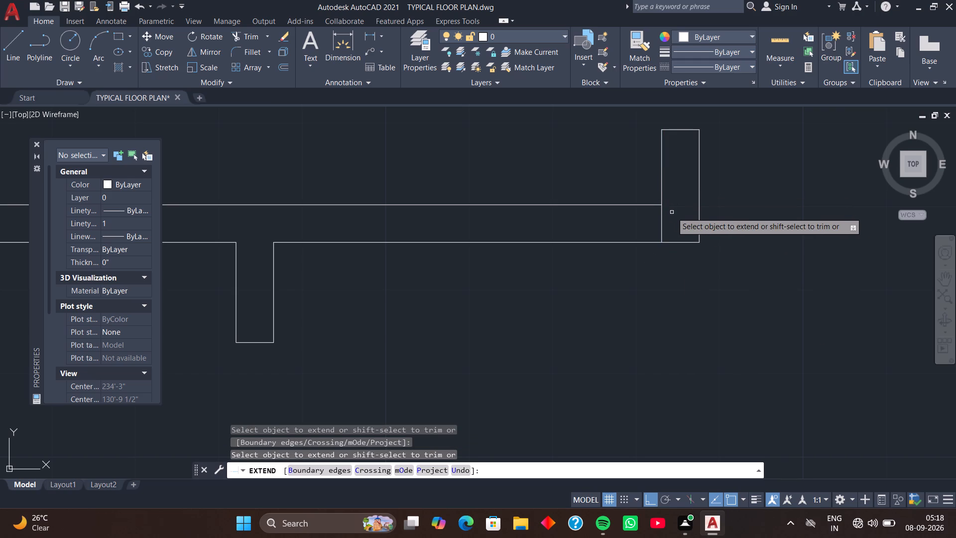
scroll(672, 212, down, 3)
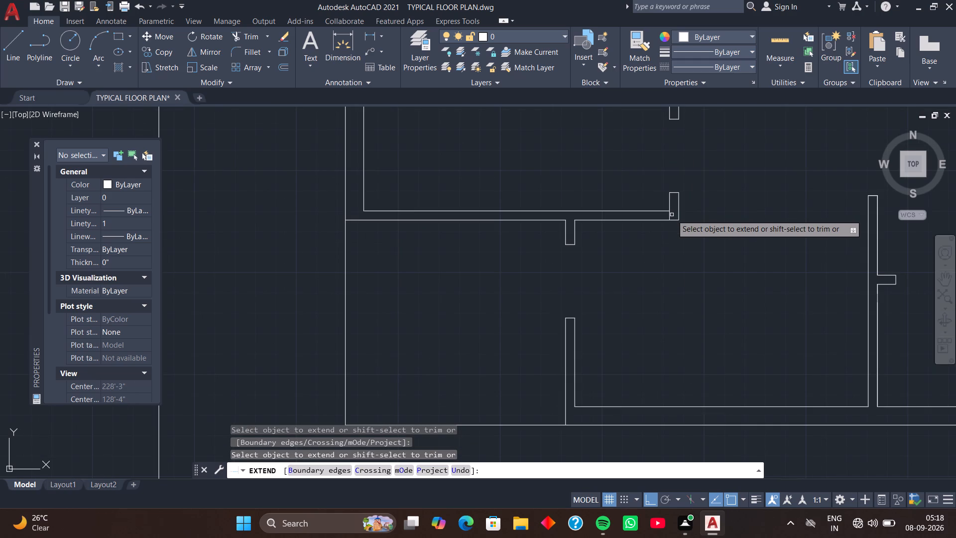
click(670, 215)
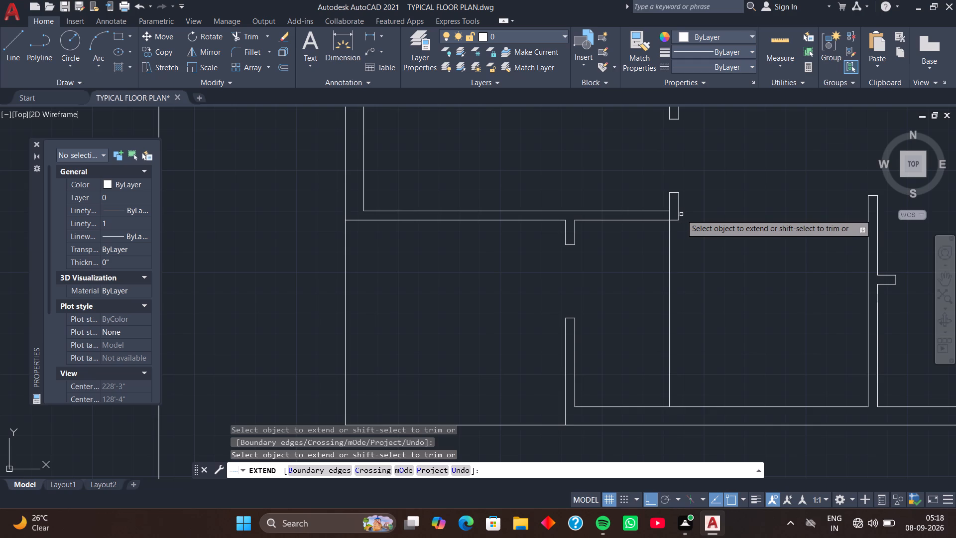
click(680, 212)
key(space)
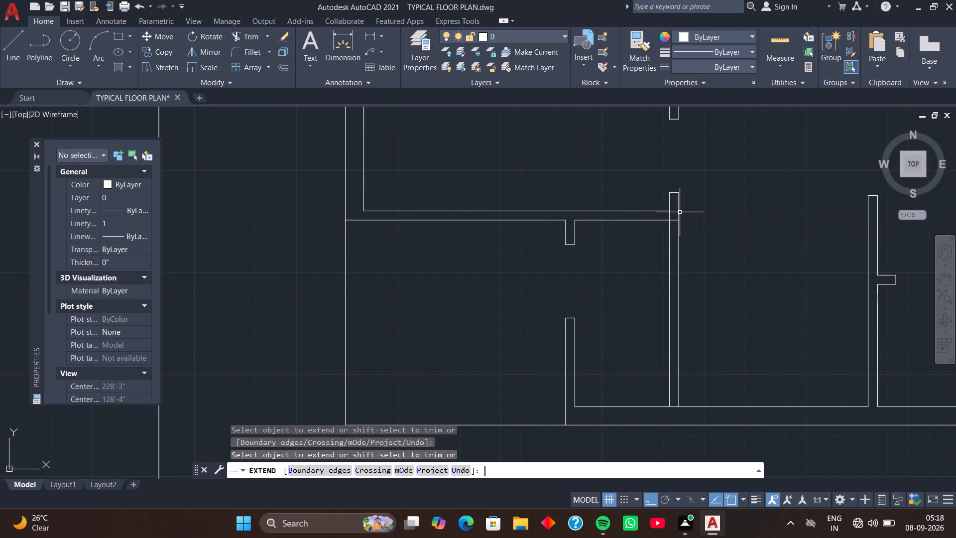
Trim the line crossing the extended wall and the west face segment between the horizontal wall's faces to clean up the junction.
scroll(679, 212, up, 3)
key(t)
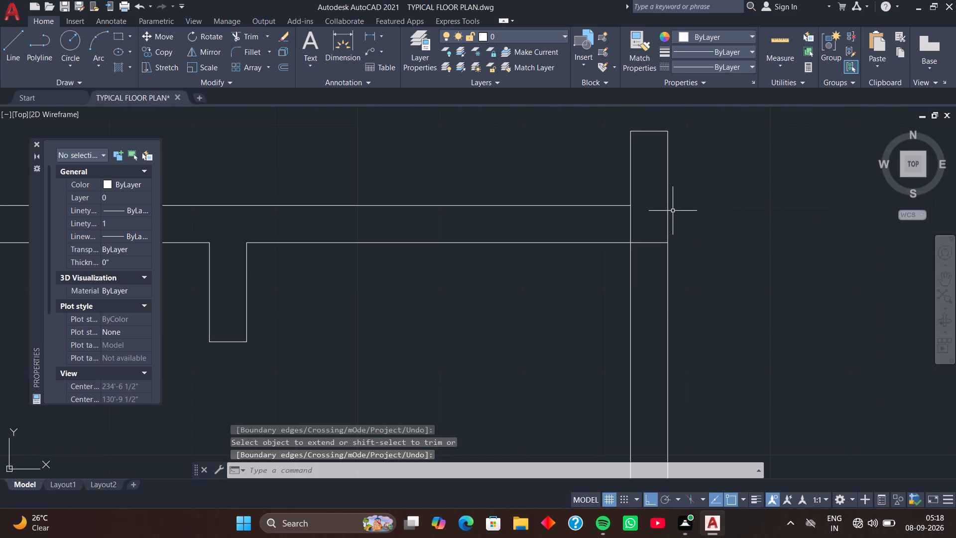
text(r)
key(space)
click(647, 243)
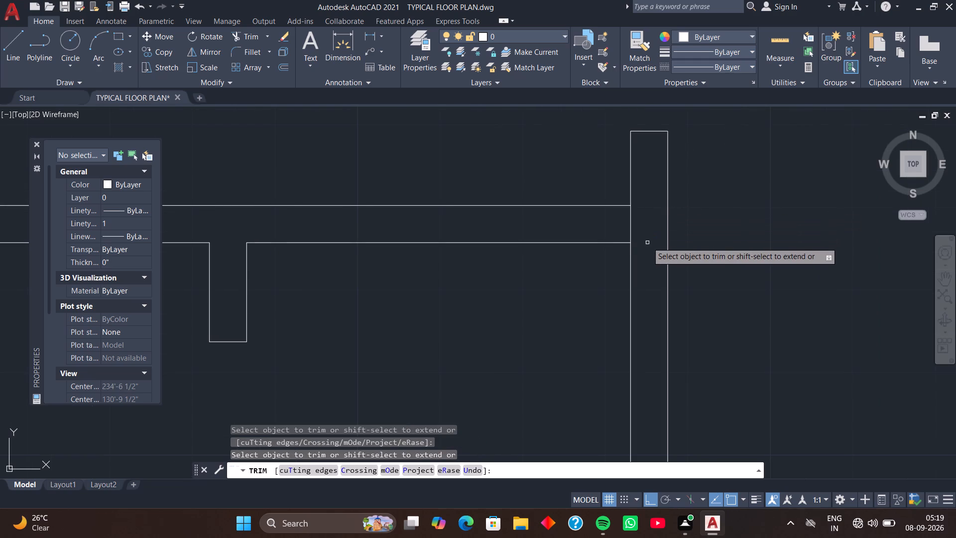
click(632, 226)
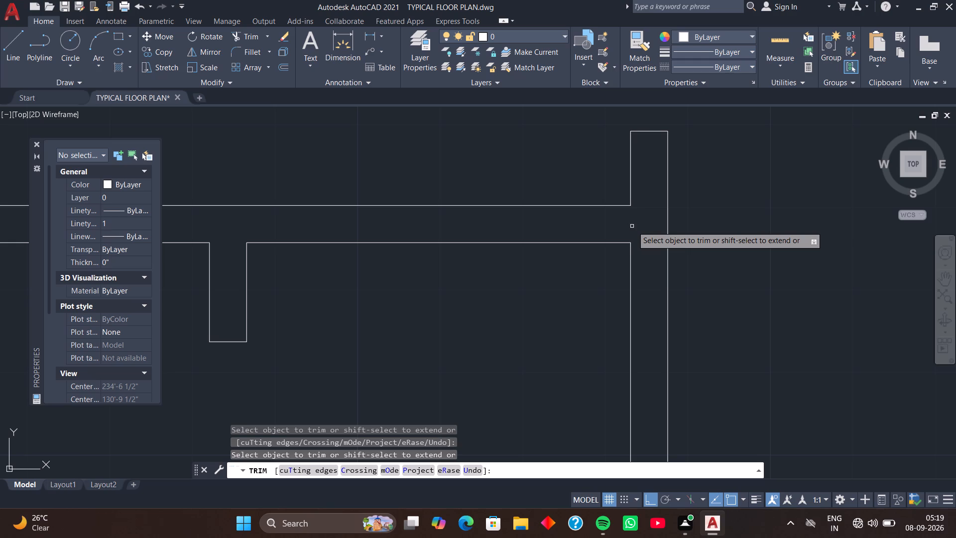
key(space)
Draw a 4 1/2-inch line across the extended wall, running east from the lower inner corner of the cleaned-up junction.
key(l)
key(space)
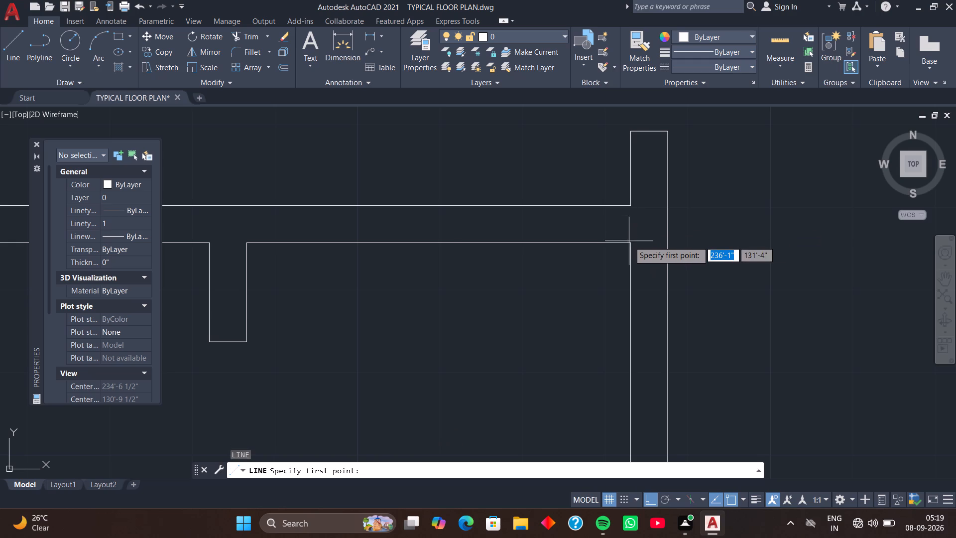
click(629, 242)
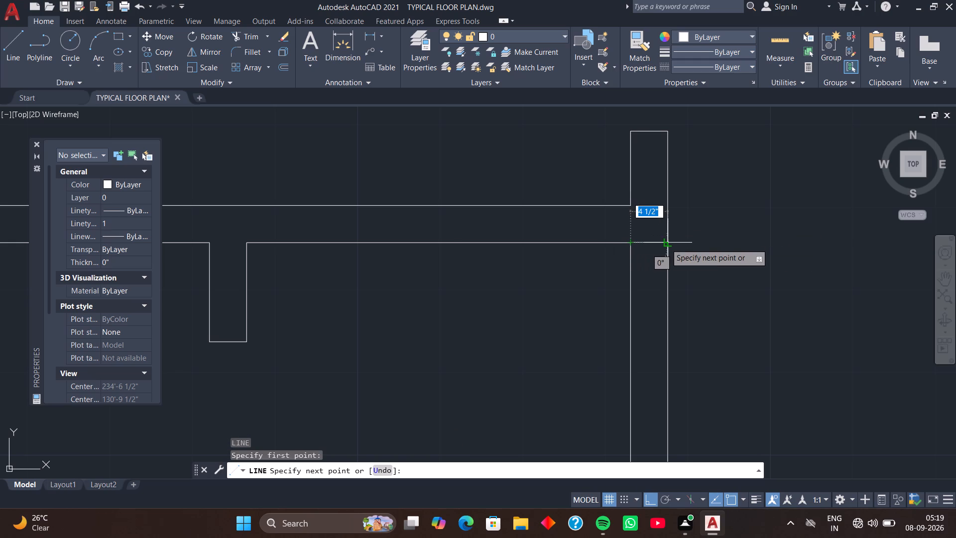
click(666, 244)
key(space)
Move the short line across the extended wall 1' south of the junction corner.
click(663, 244)
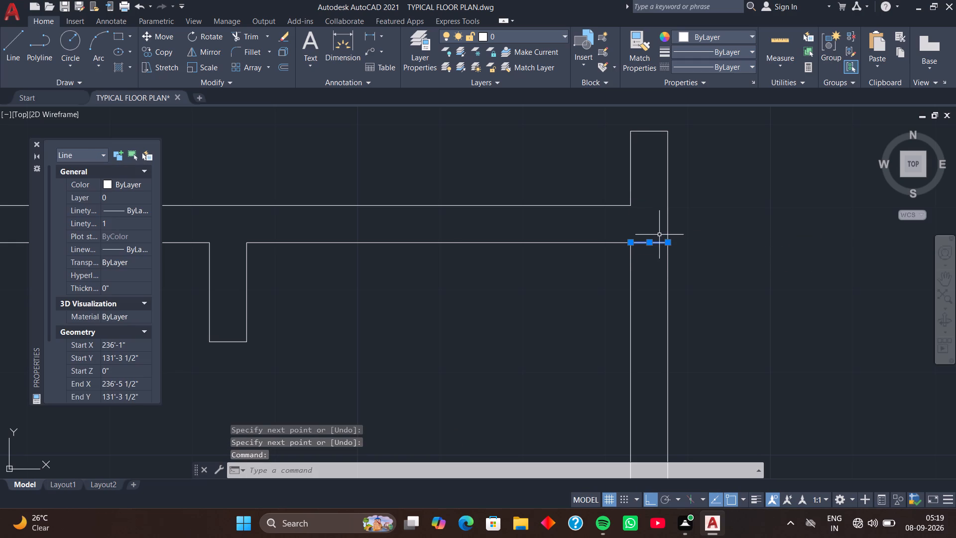
text(m)
key(space)
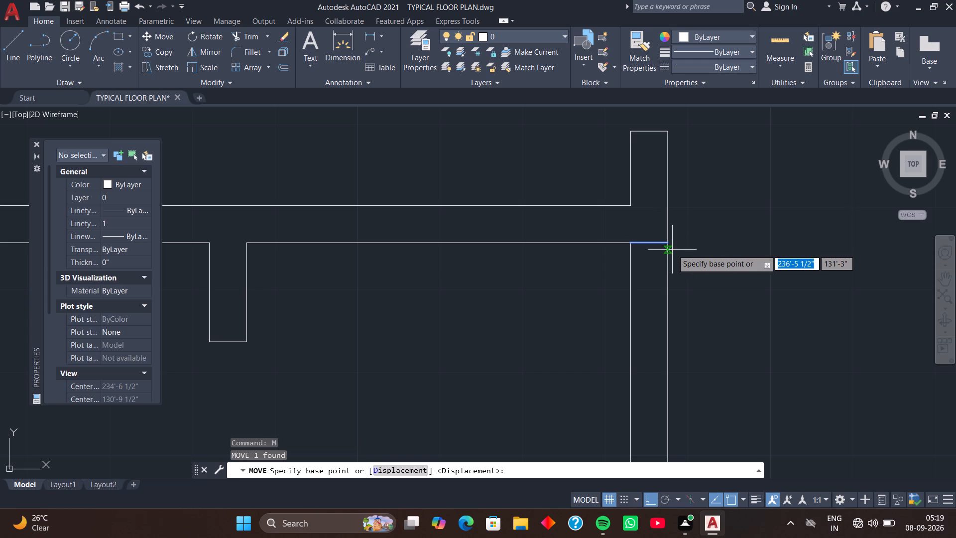
click(670, 244)
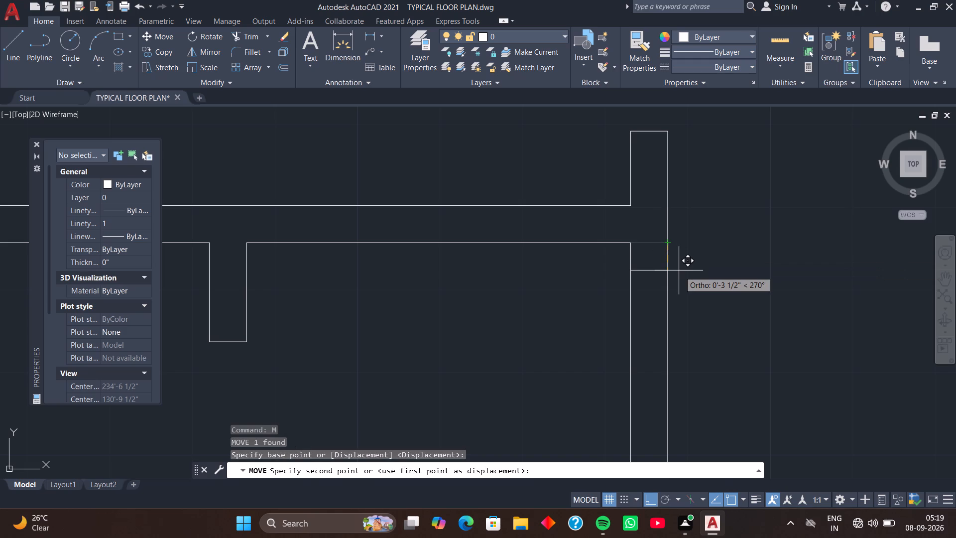
key(1)
key(apostrophe)
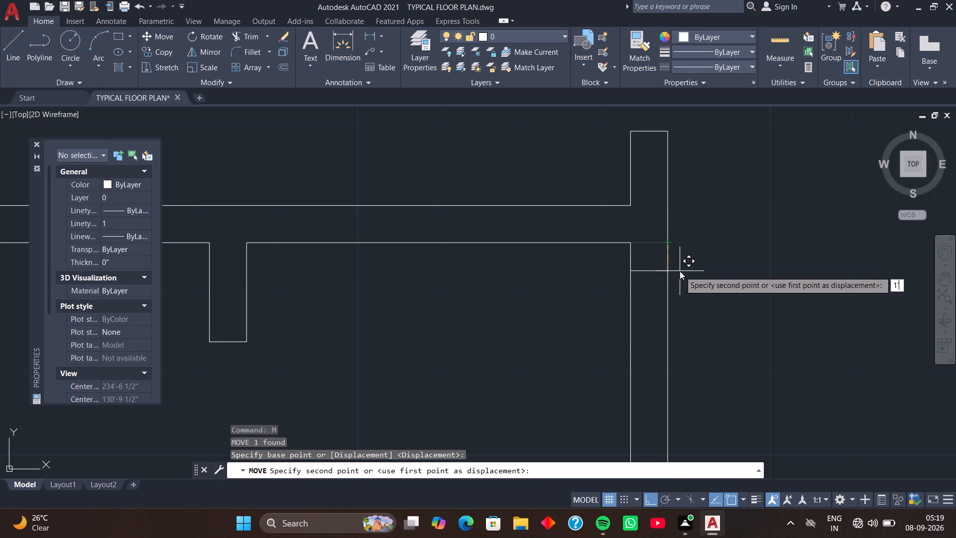
key(Return)
scroll(707, 280, down, 3)
middle_drag(734, 349, 754, 283)
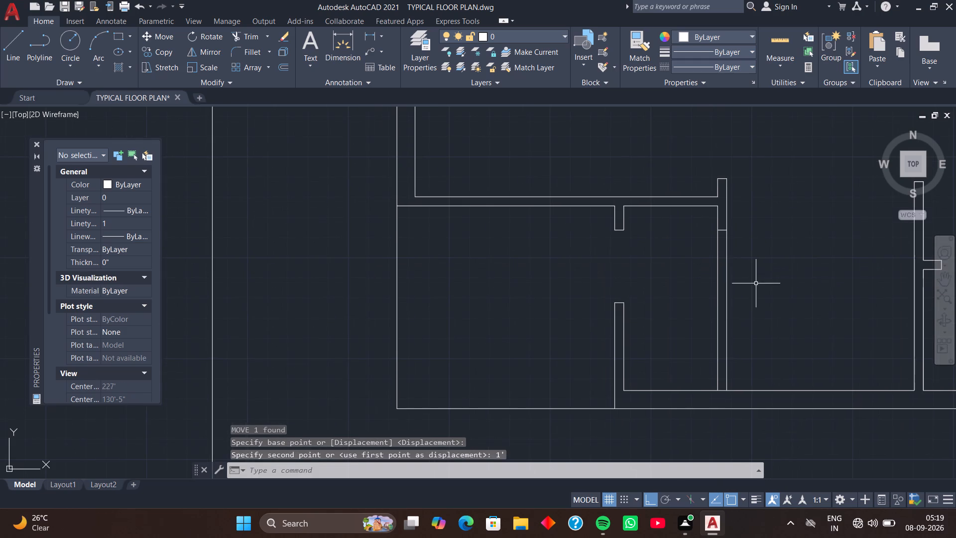
key(space)
key(Escape)
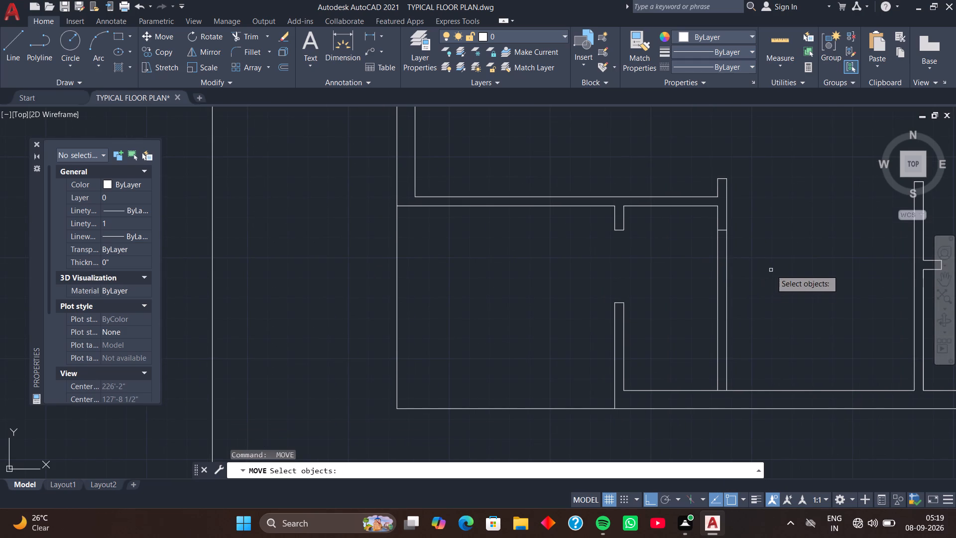
Trim both face lines of the extended wall between the moved cross line and the south wall.
key(t)
key(r)
key(space)
drag(760, 276, 681, 305)
key(space)
Extend the west and east side lines of the smaller enclosed west-side room north to its north wall's far face.
scroll(734, 294, down, 1)
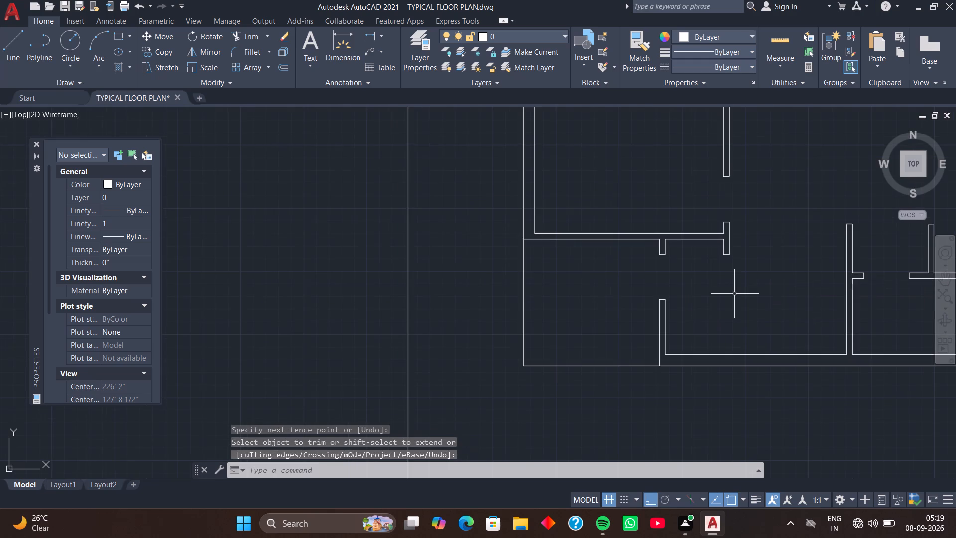
middle_drag(739, 285, 679, 302)
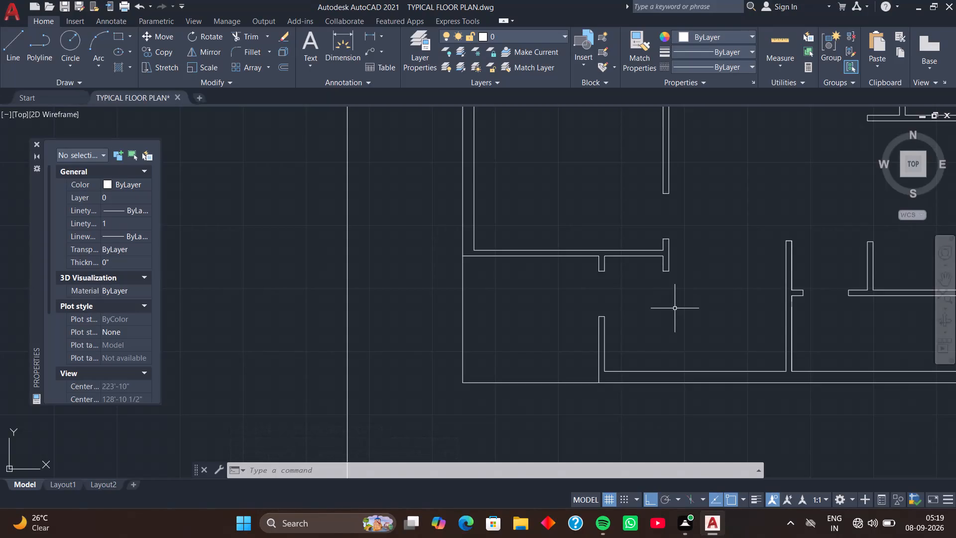
scroll(669, 314, down, 1)
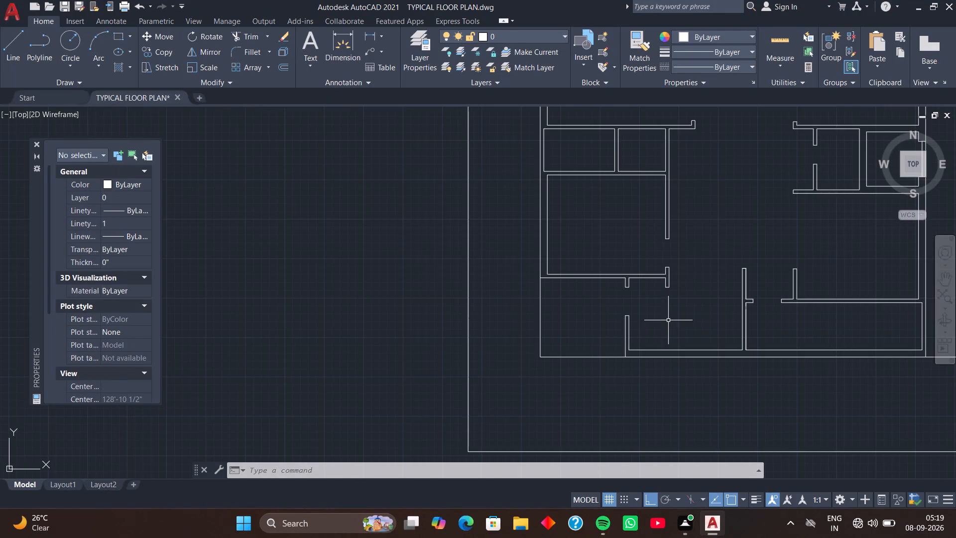
scroll(681, 312, down, 1)
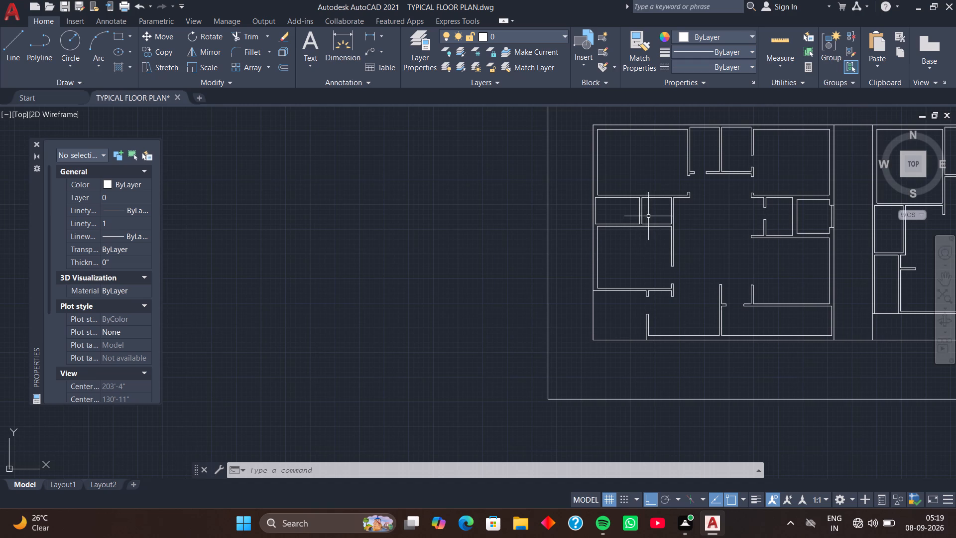
middle_drag(649, 215, 659, 346)
scroll(653, 338, up, 3)
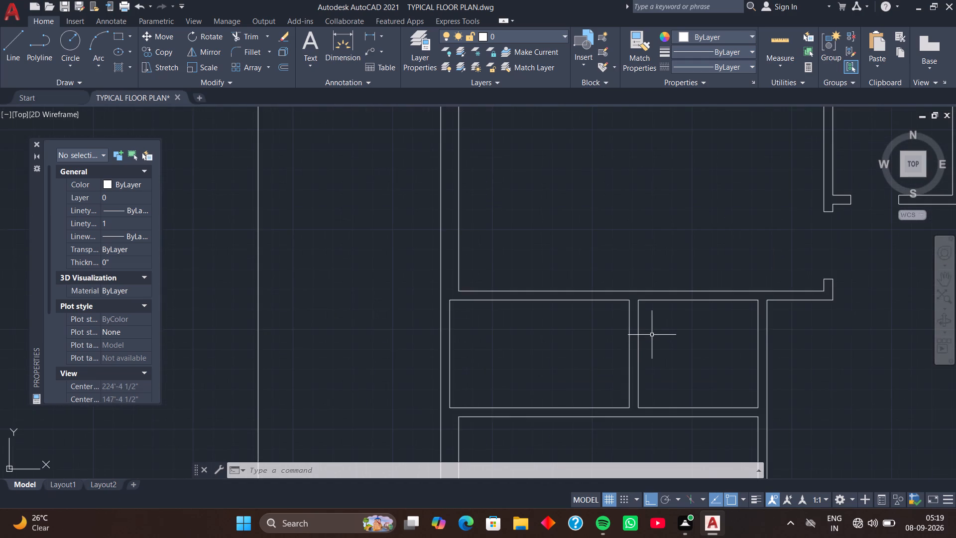
scroll(652, 334, up, 2)
scroll(651, 331, down, 1)
middle_drag(651, 331, 622, 331)
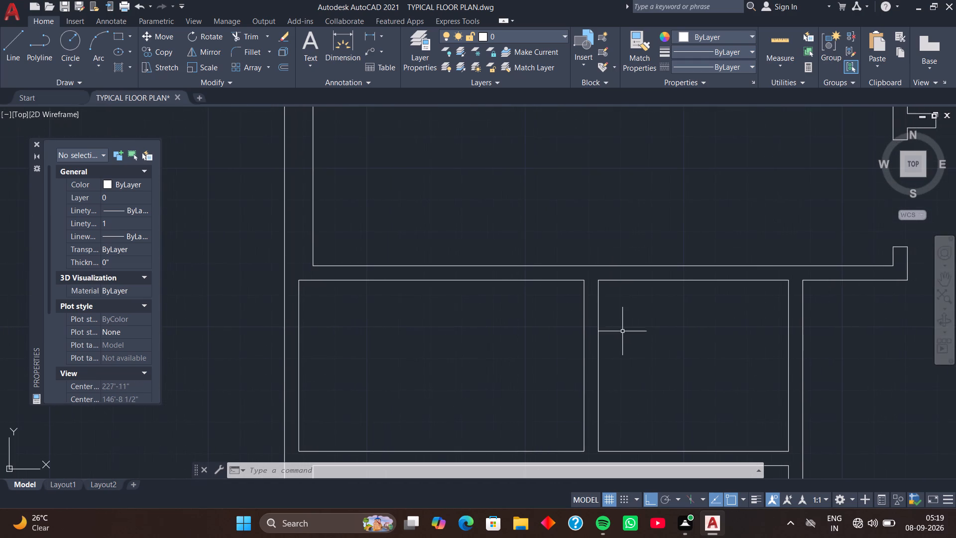
middle_drag(622, 327, 635, 325)
middle_drag(636, 321, 643, 323)
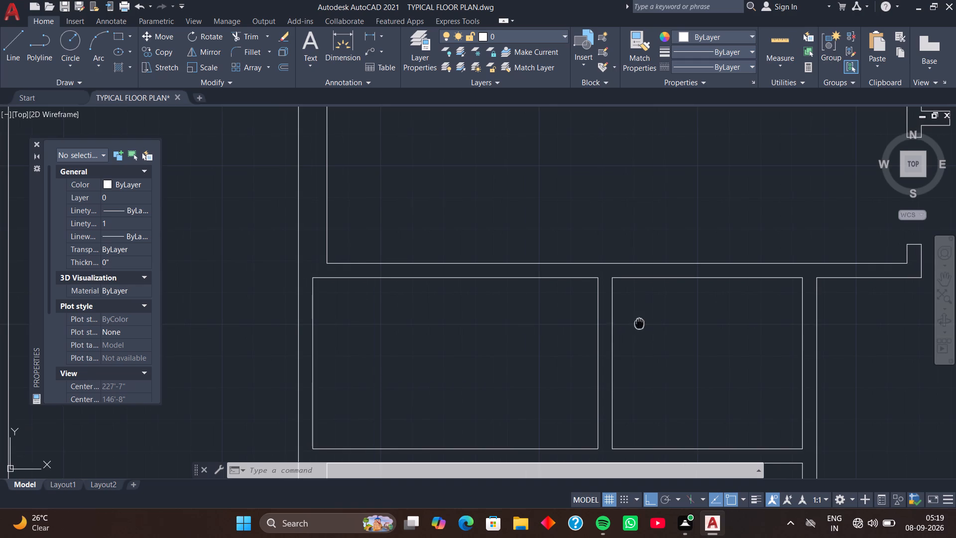
middle_drag(643, 323, 648, 327)
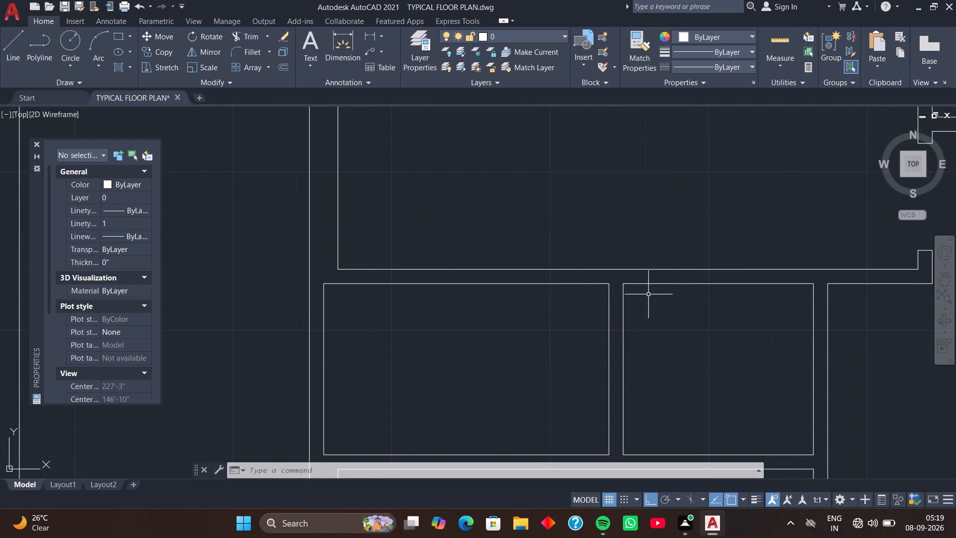
key(e)
text(x)
key(space)
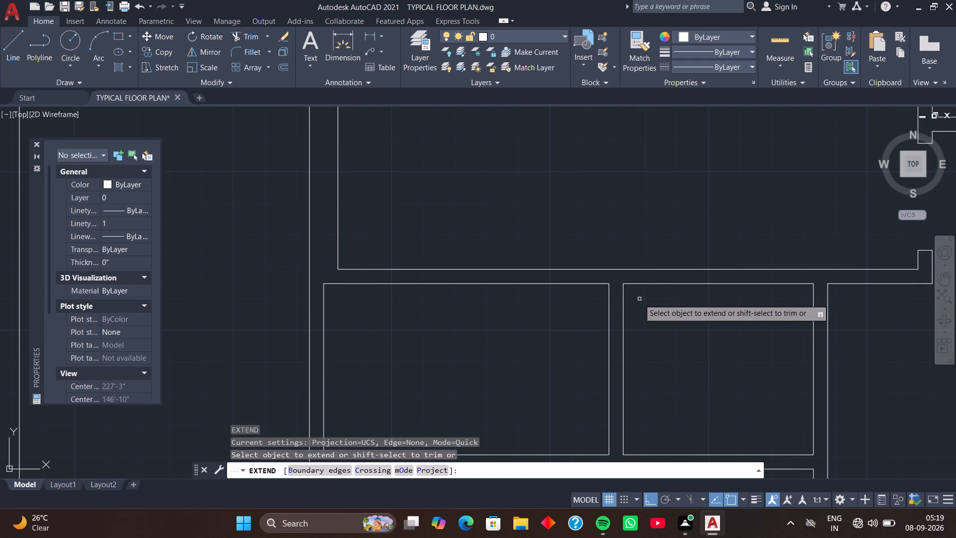
click(623, 302)
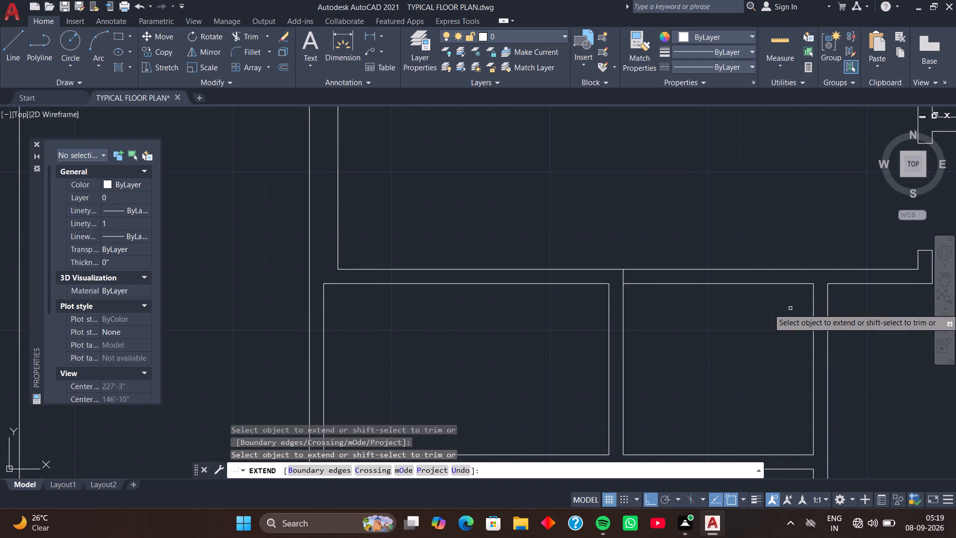
click(814, 308)
key(space)
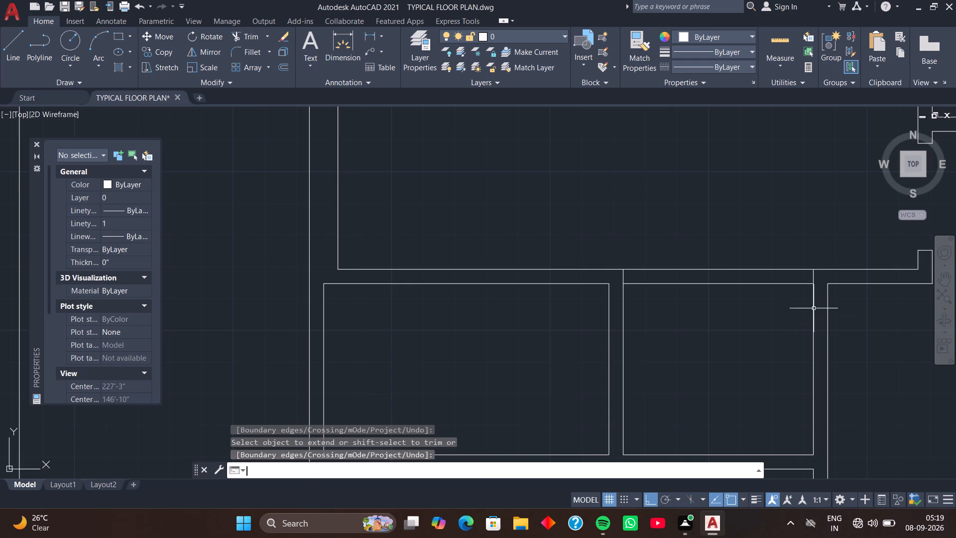
Remove the small room's north wall by erasing its inner face line and trimming the outer face line between the extended side lines.
click(785, 283)
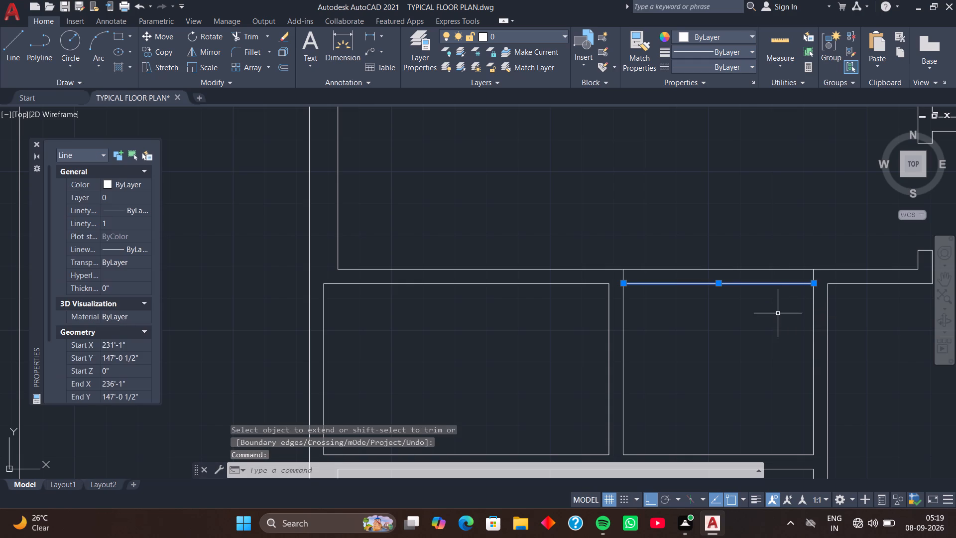
key(Delete)
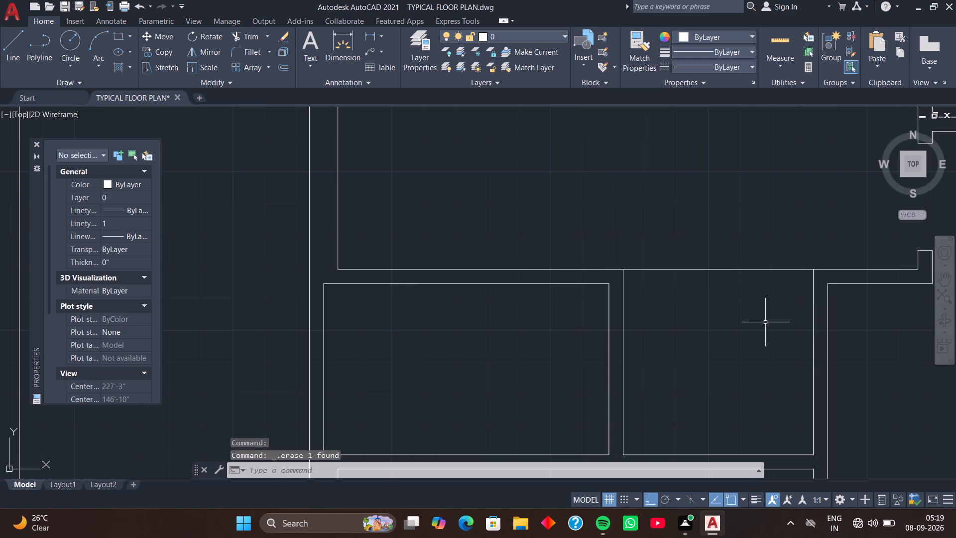
middle_drag(739, 310, 720, 350)
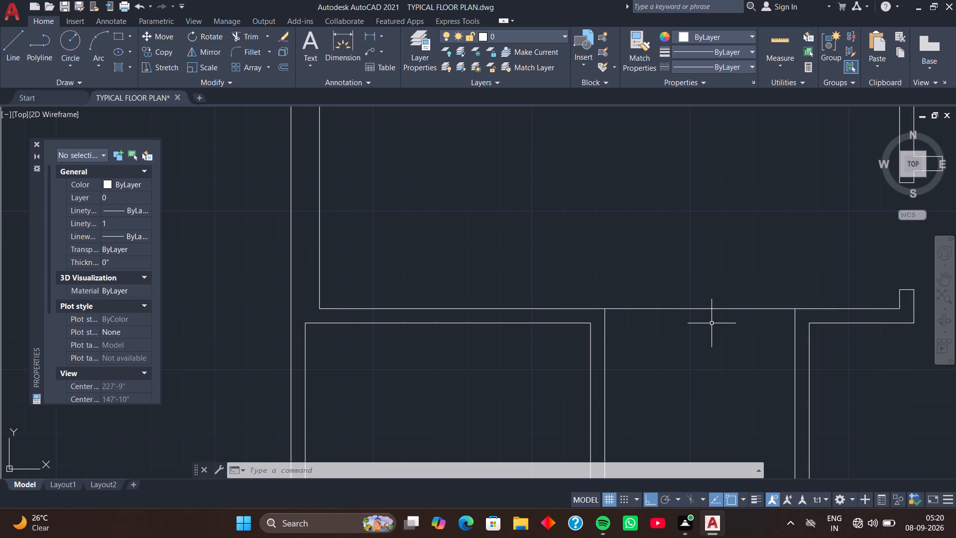
text(tr)
key(space)
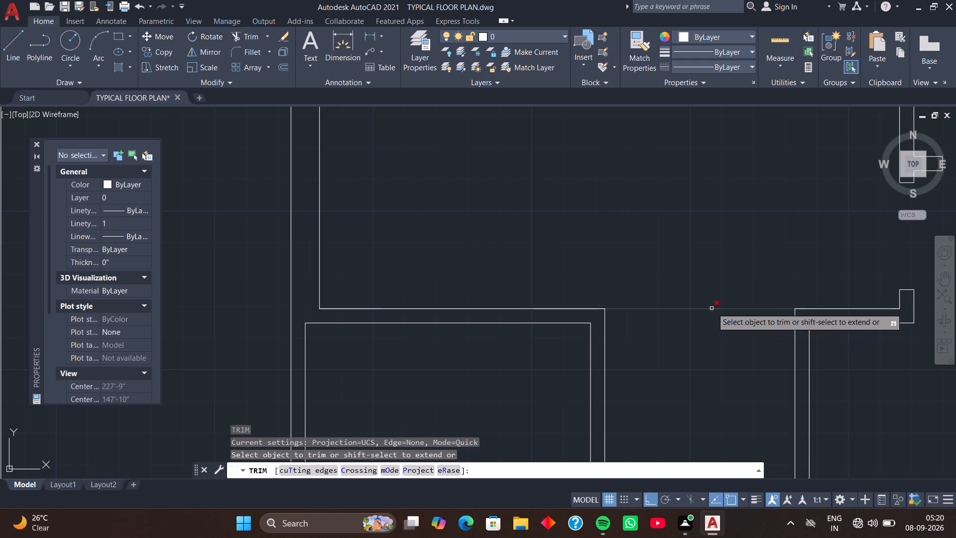
click(712, 308)
key(space)
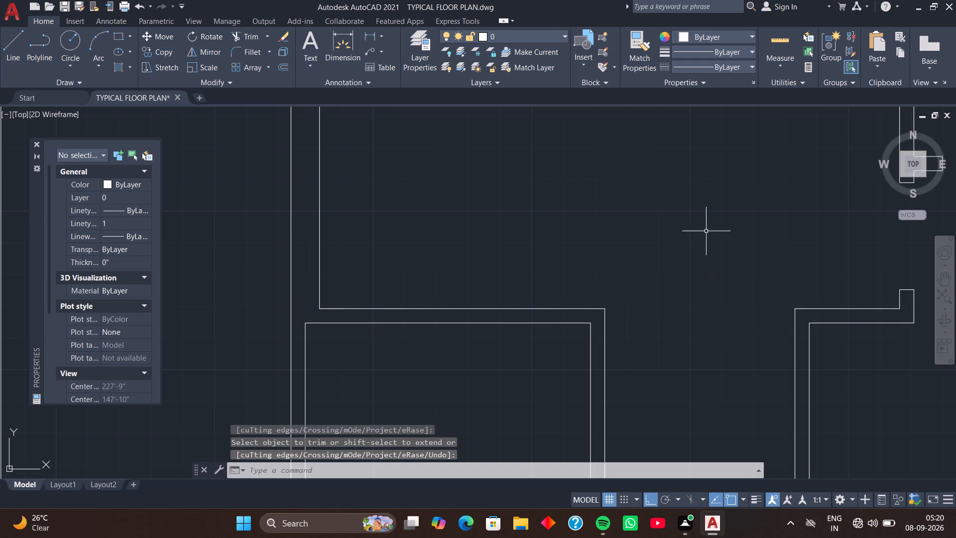
Load the ACAD_ISO02W100 ISO dash linetype into the drawing.
click(750, 68)
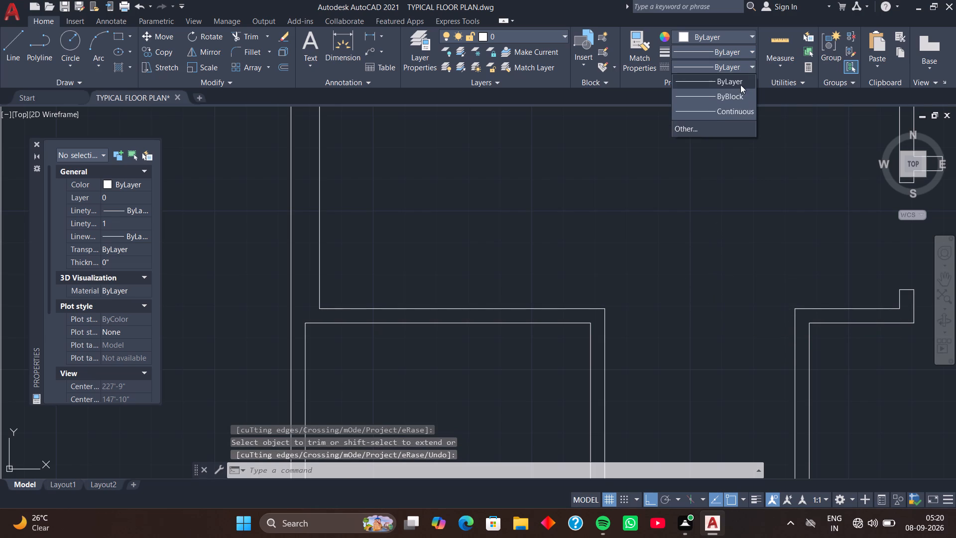
click(723, 127)
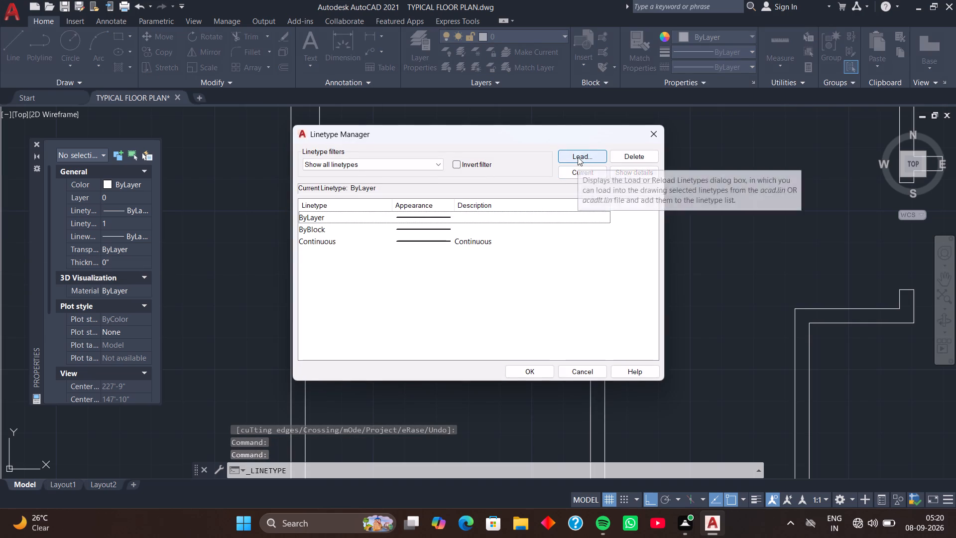
click(578, 157)
click(536, 237)
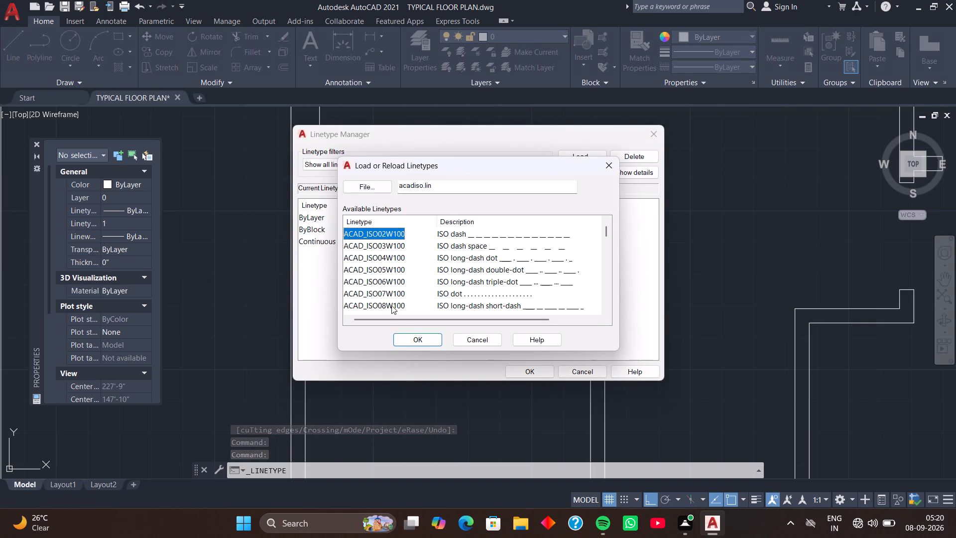
click(420, 340)
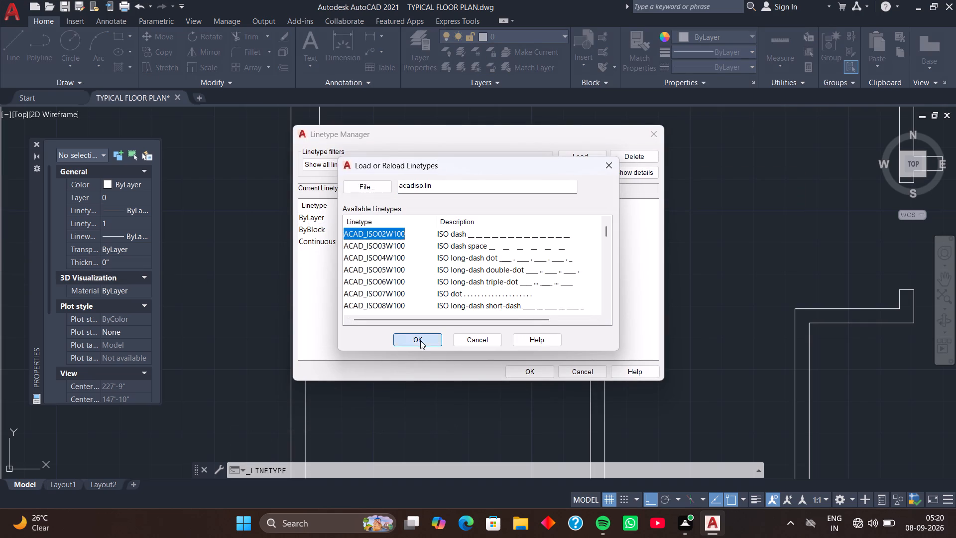
click(515, 243)
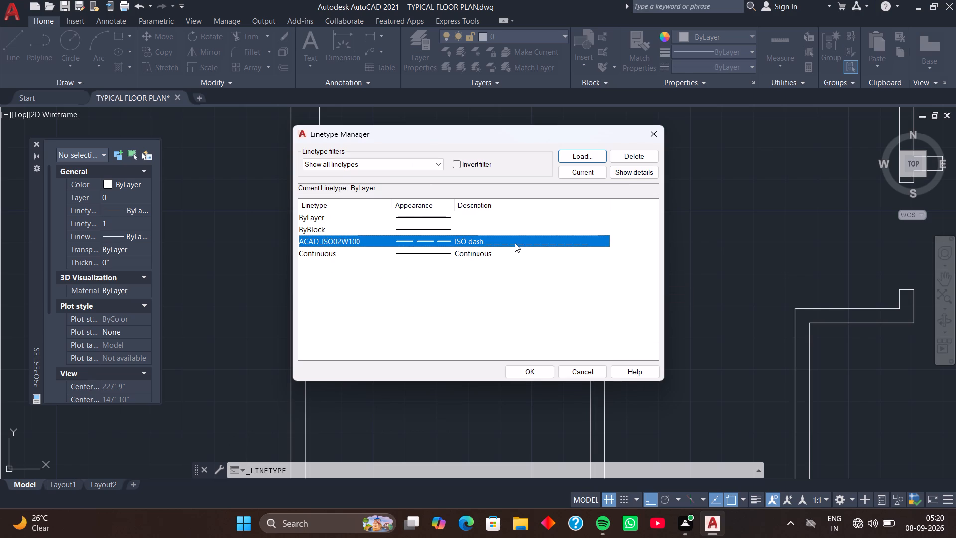
click(542, 371)
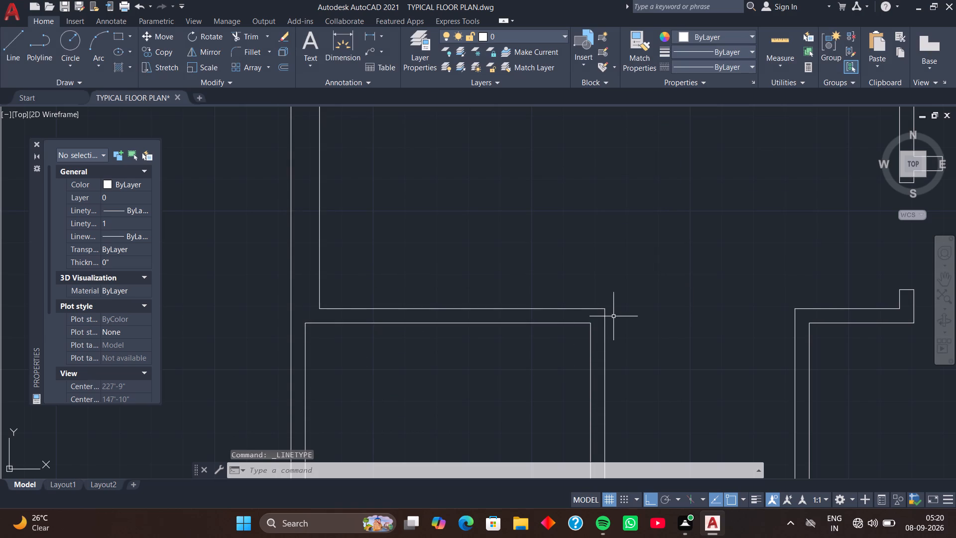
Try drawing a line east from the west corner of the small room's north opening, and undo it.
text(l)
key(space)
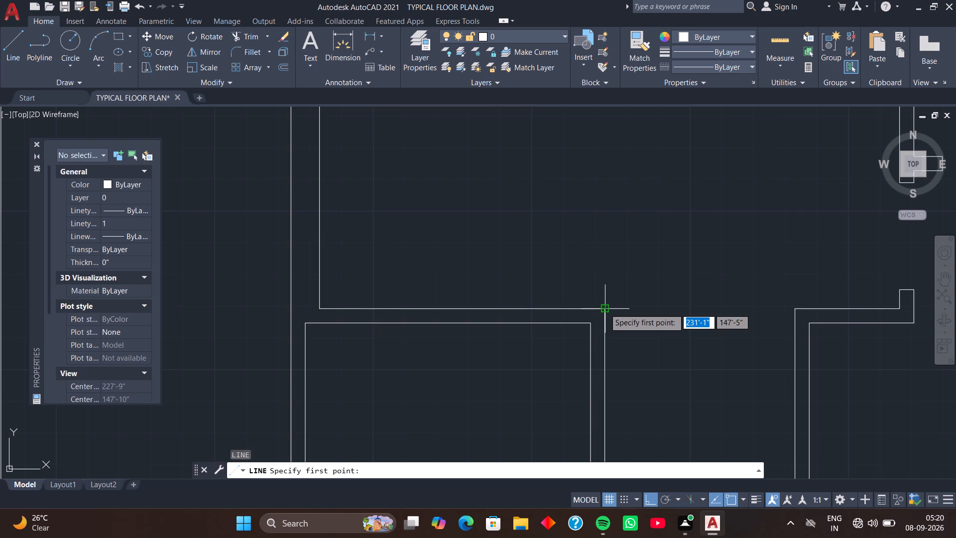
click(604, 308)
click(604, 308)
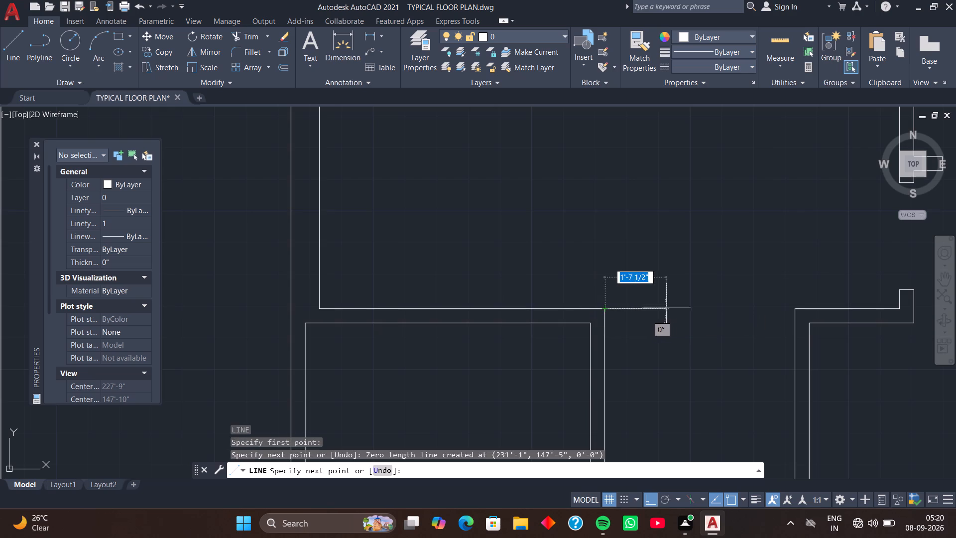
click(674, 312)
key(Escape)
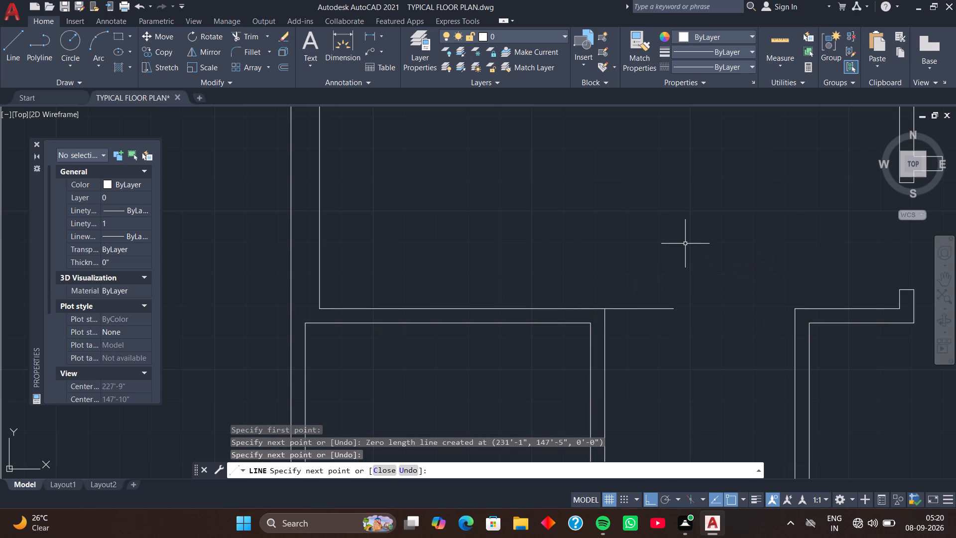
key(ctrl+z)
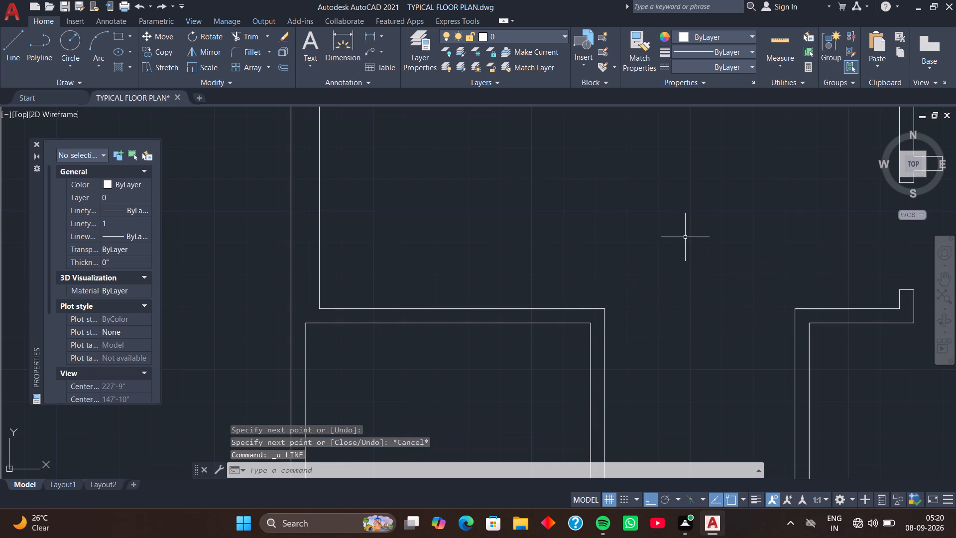
Make ACAD_ISO02W100 the current linetype and draw a 5' line across the small room's north opening, from its west corner to its east corner.
click(737, 65)
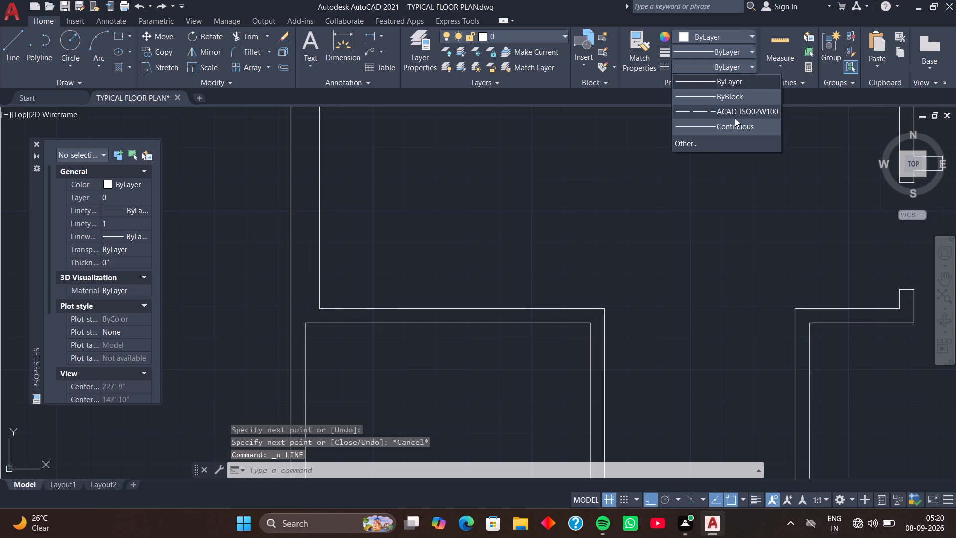
click(735, 118)
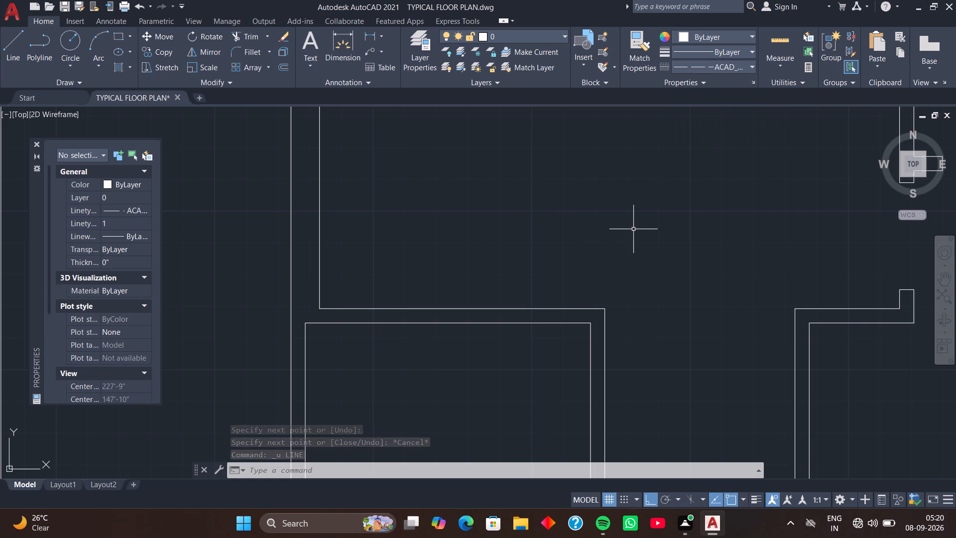
key(l)
key(space)
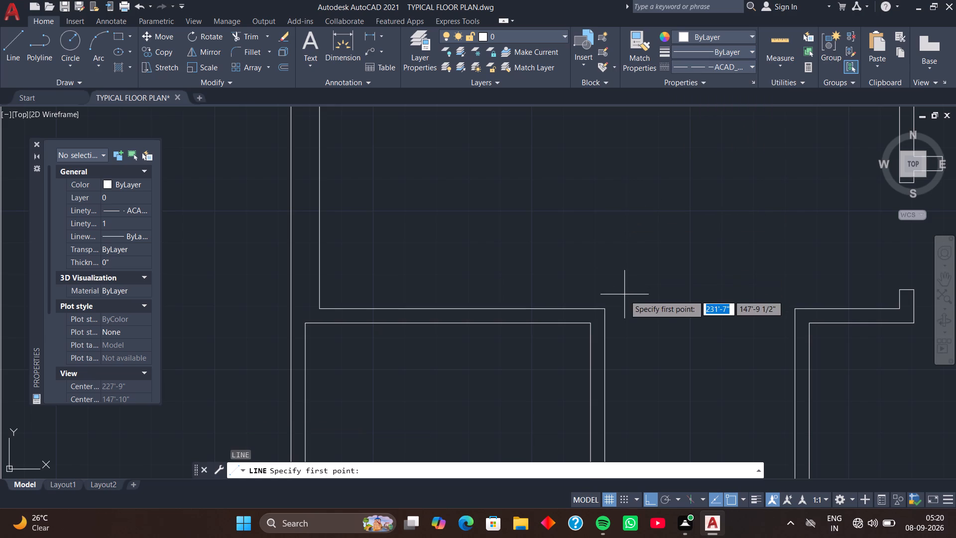
click(605, 306)
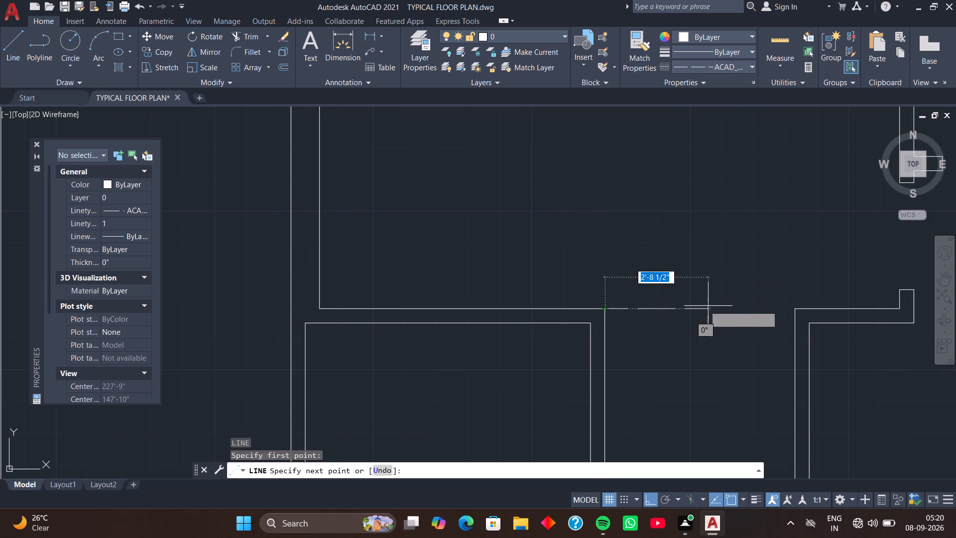
click(794, 310)
key(space)
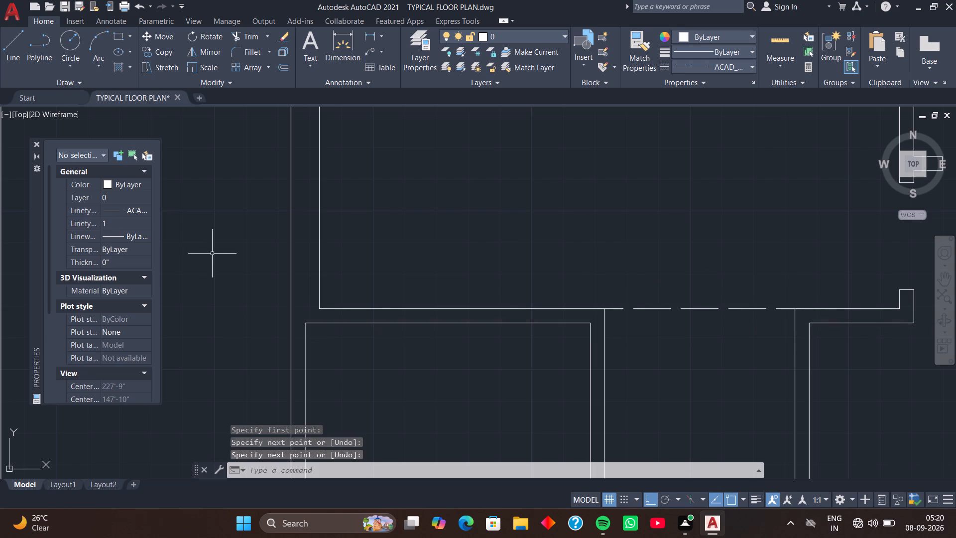
Try linetype scales of 0.1 and 0.3 on the dashed line across the north opening, and settle on 0.5.
click(665, 307)
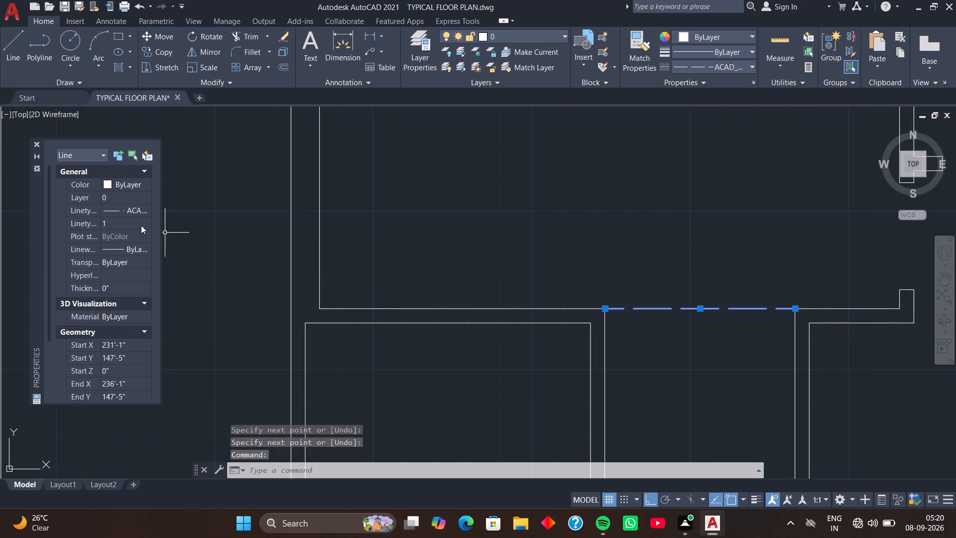
click(141, 225)
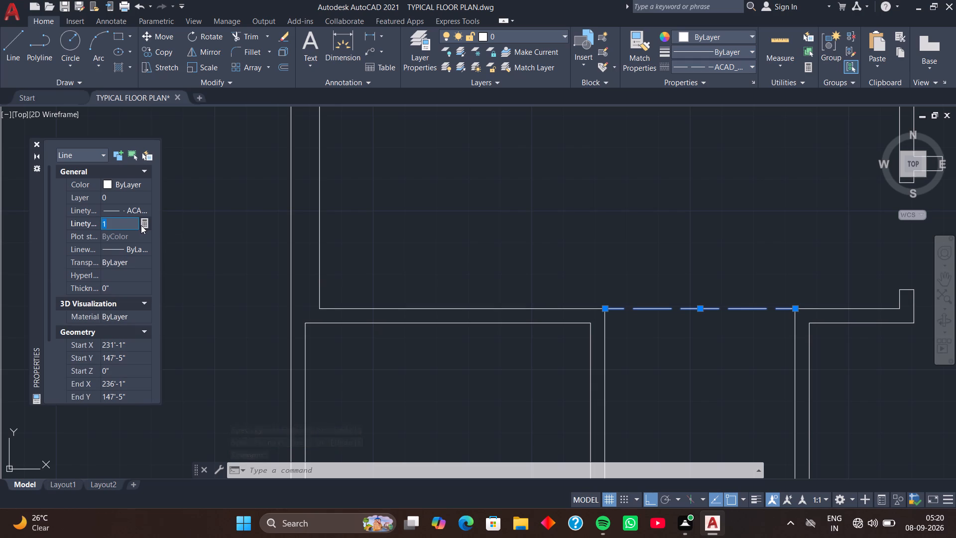
text(0.1)
key(Return)
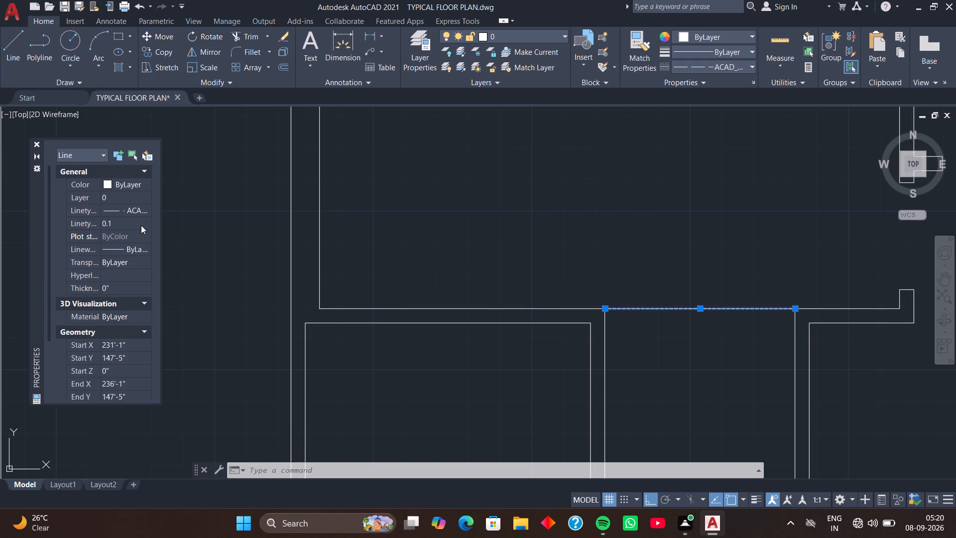
click(141, 225)
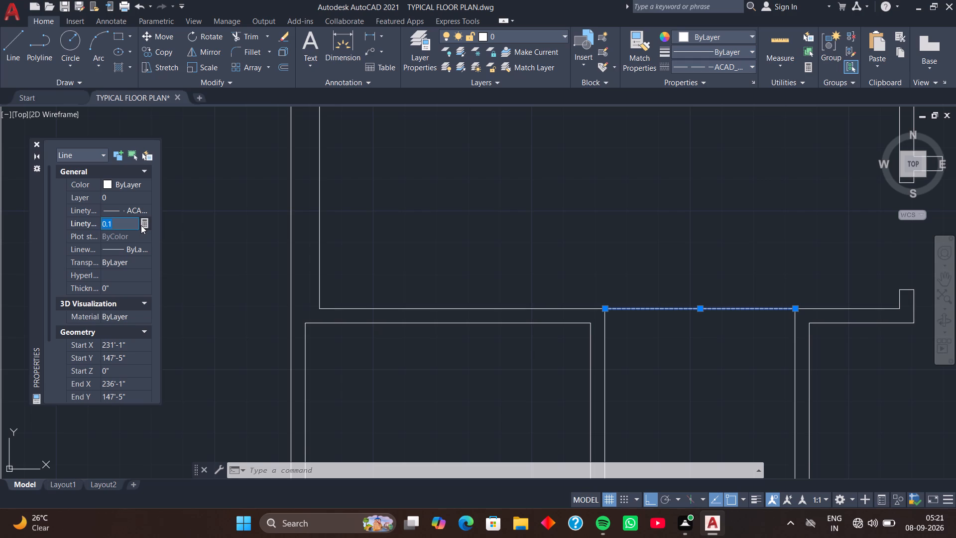
text(0.3)
key(Return)
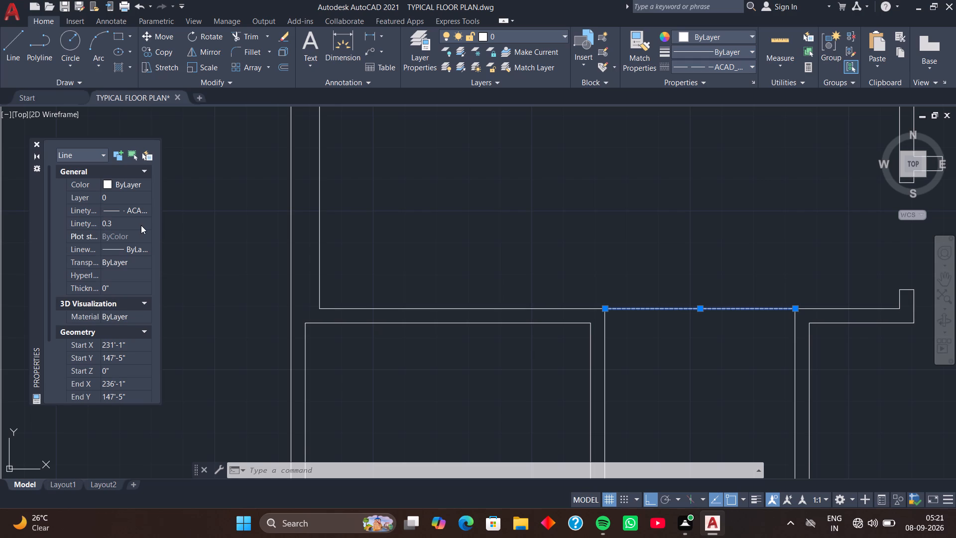
click(140, 225)
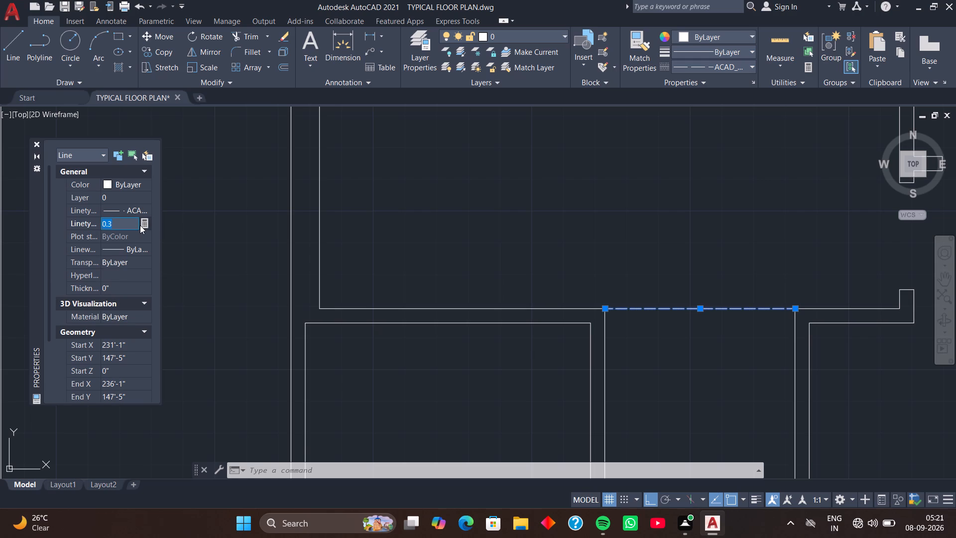
text(0.5)
key(Return)
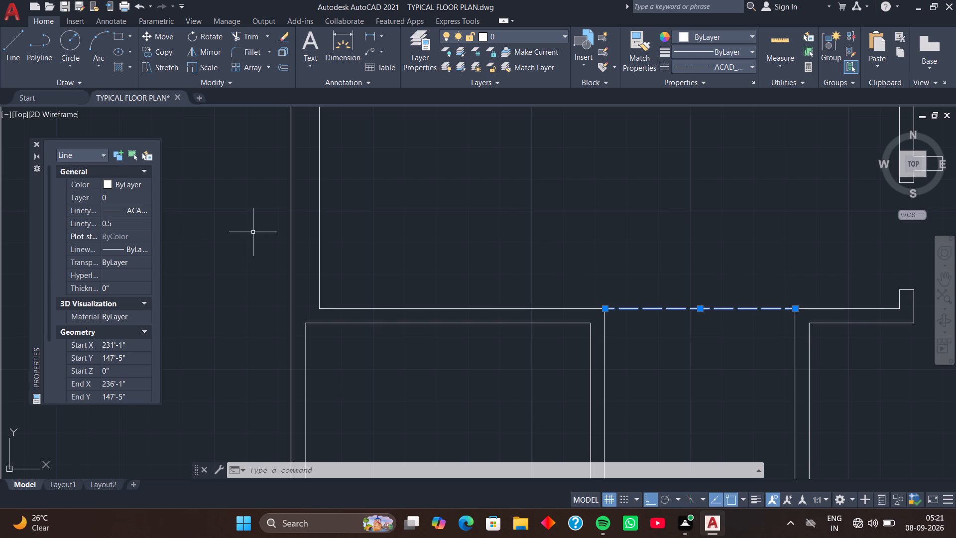
key(Escape)
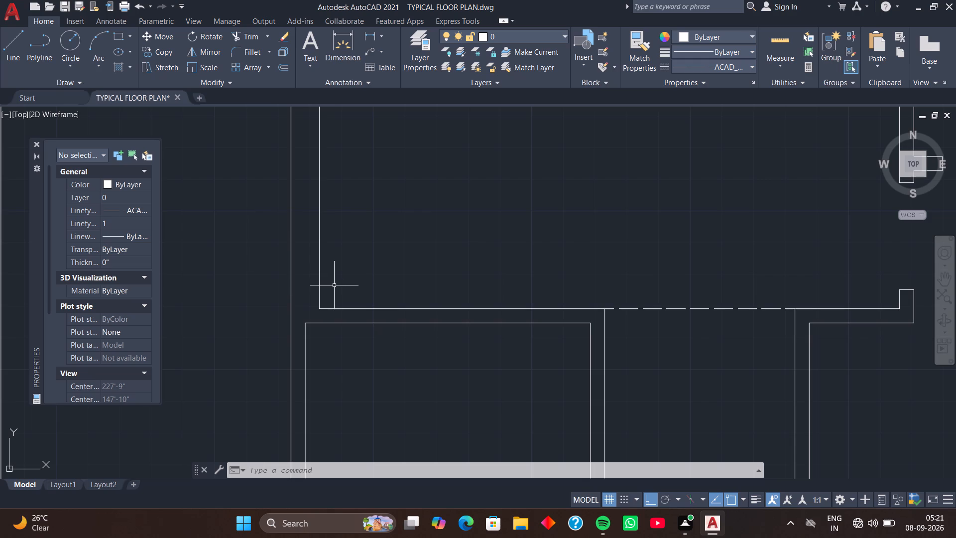
Draw a short line across the south end of the small room's west partition, joining the two wall faces' corners.
middle_drag(338, 336, 323, 322)
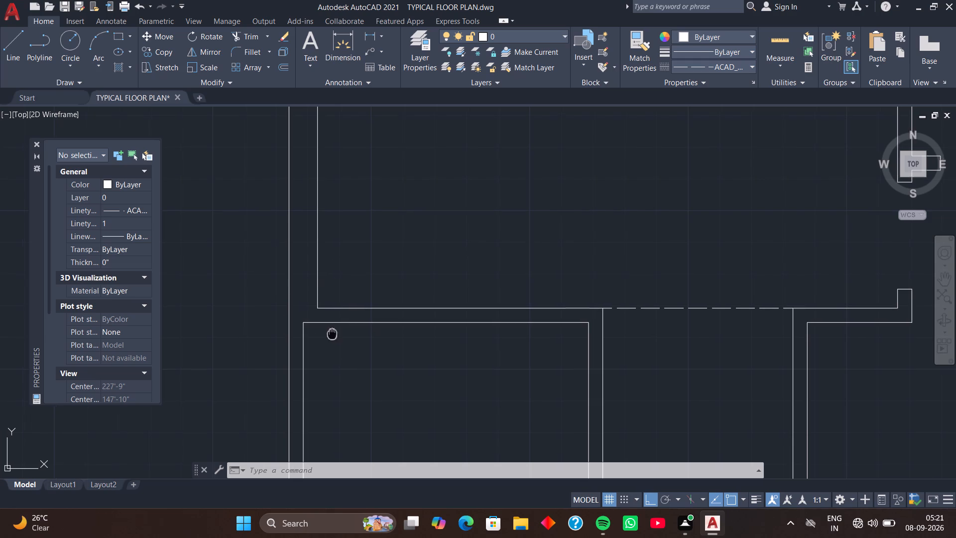
middle_drag(323, 322, 315, 254)
middle_drag(357, 338, 335, 267)
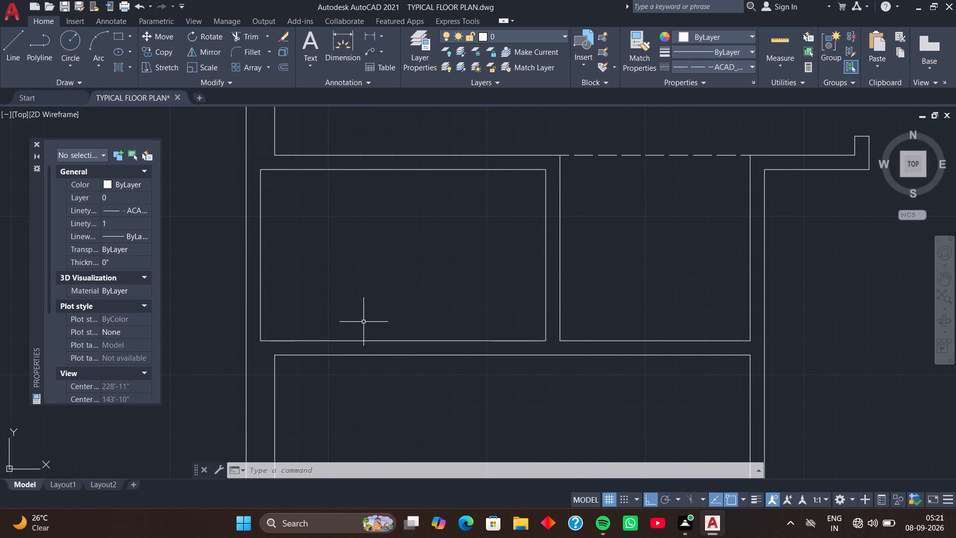
middle_drag(366, 329, 358, 315)
middle_drag(449, 316, 313, 259)
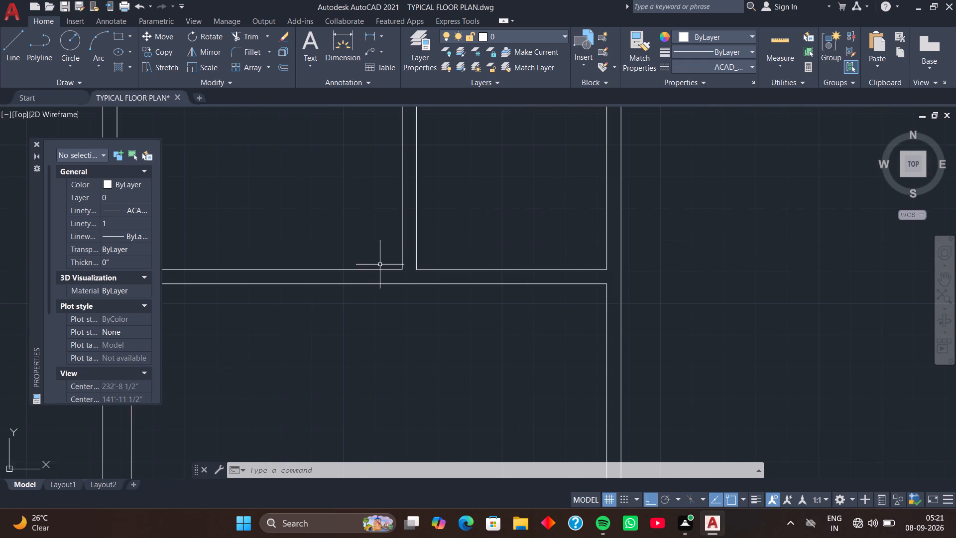
scroll(380, 265, up, 1)
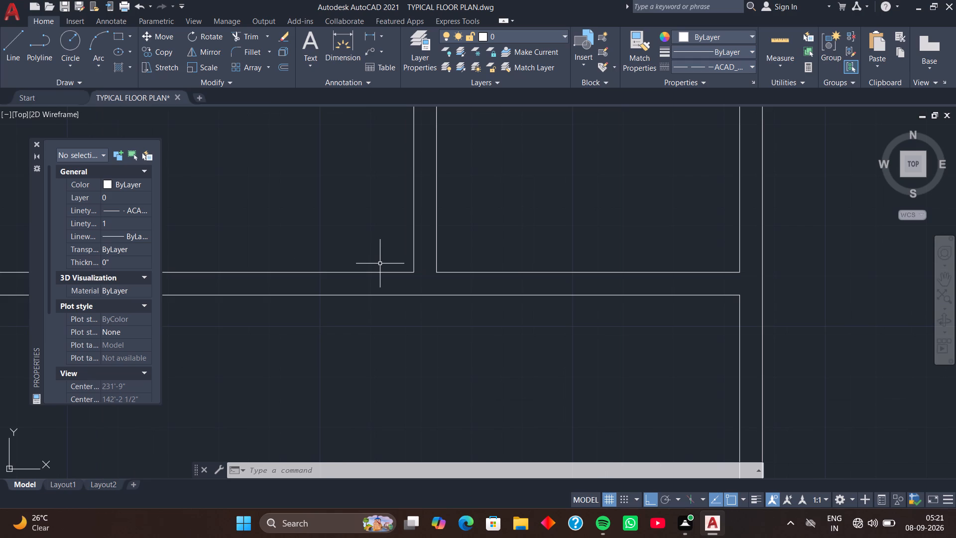
key(l)
key(Return)
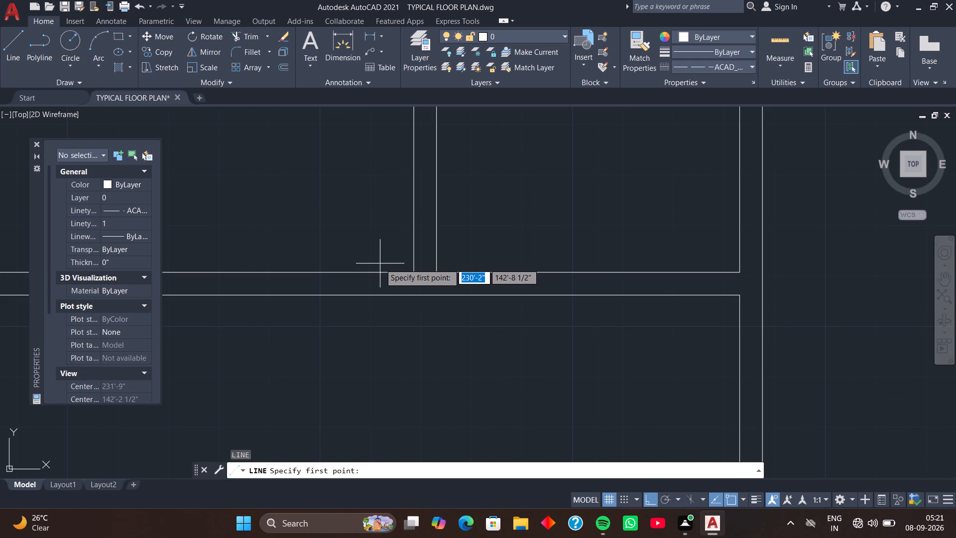
click(413, 271)
click(435, 269)
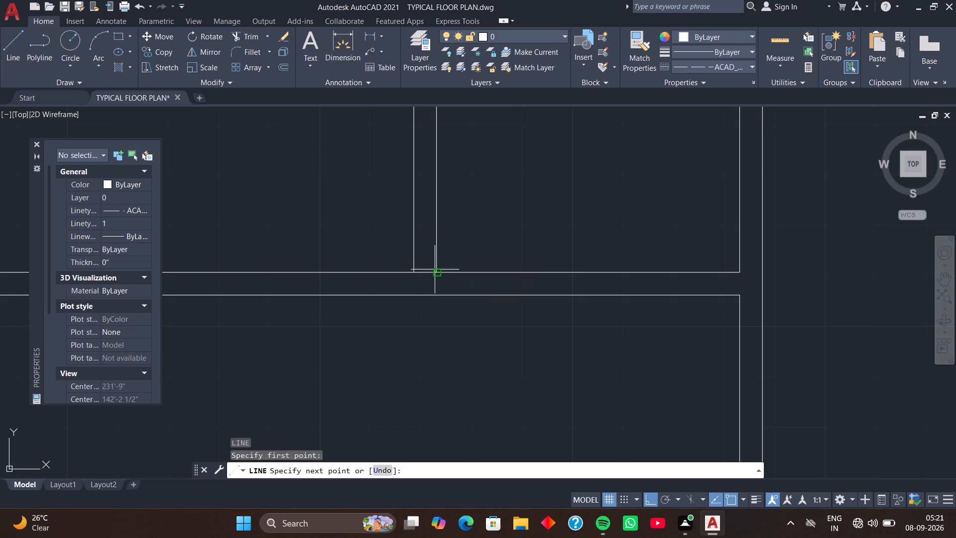
key(space)
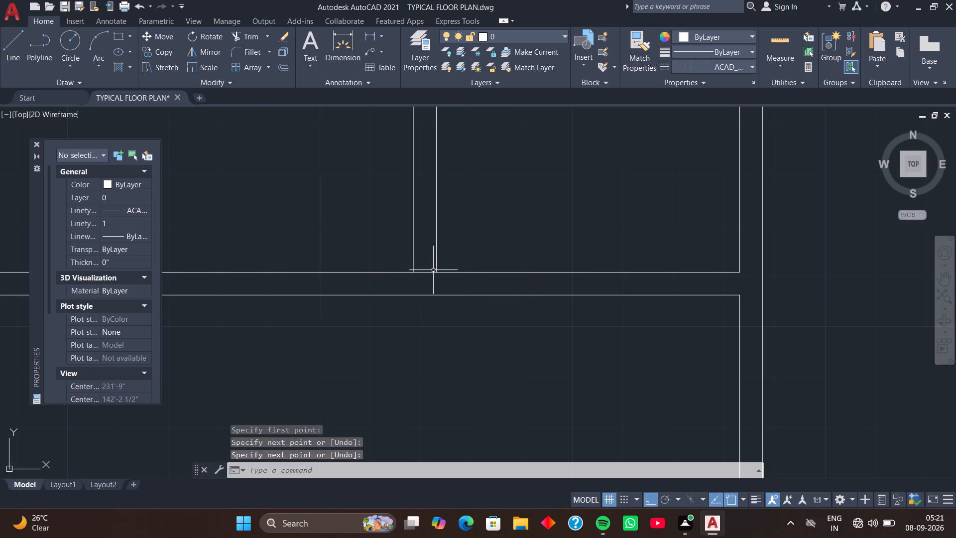
Move the short line across the west partition 9" north from the room corner to mark the door's south jamb.
scroll(421, 273, up, 2)
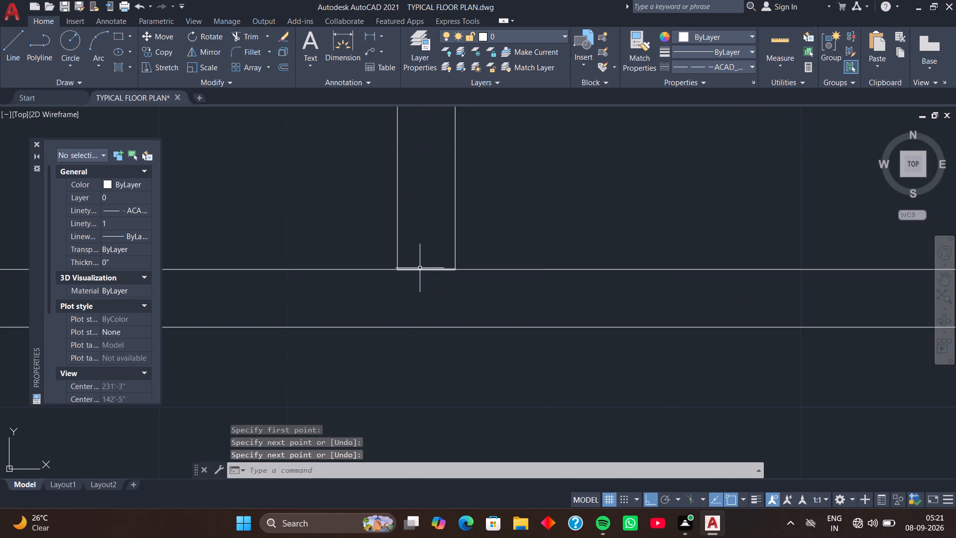
click(421, 269)
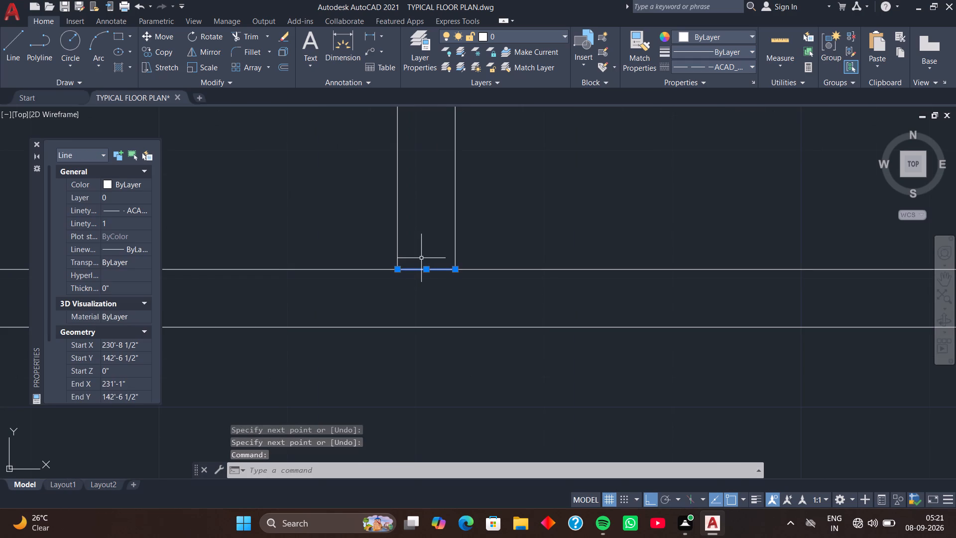
text(m)
key(space)
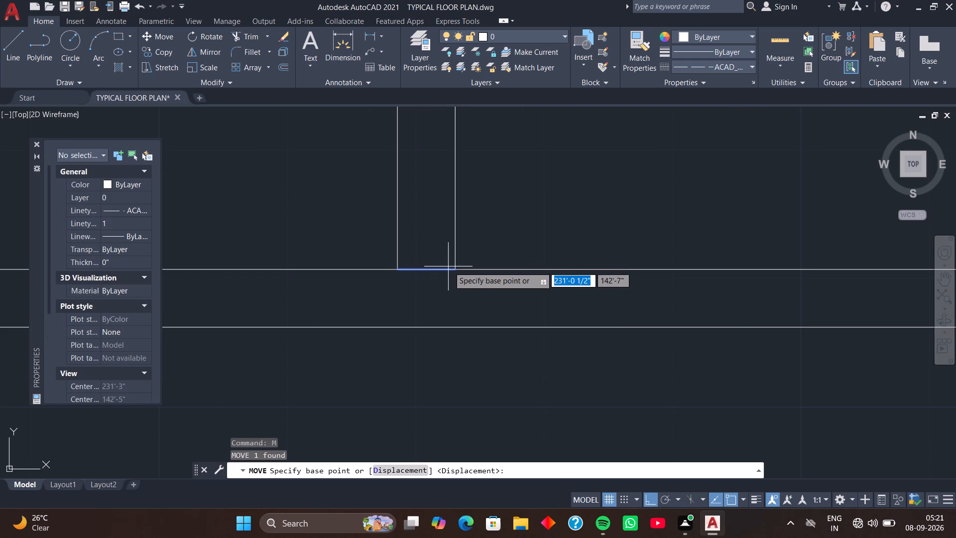
click(453, 268)
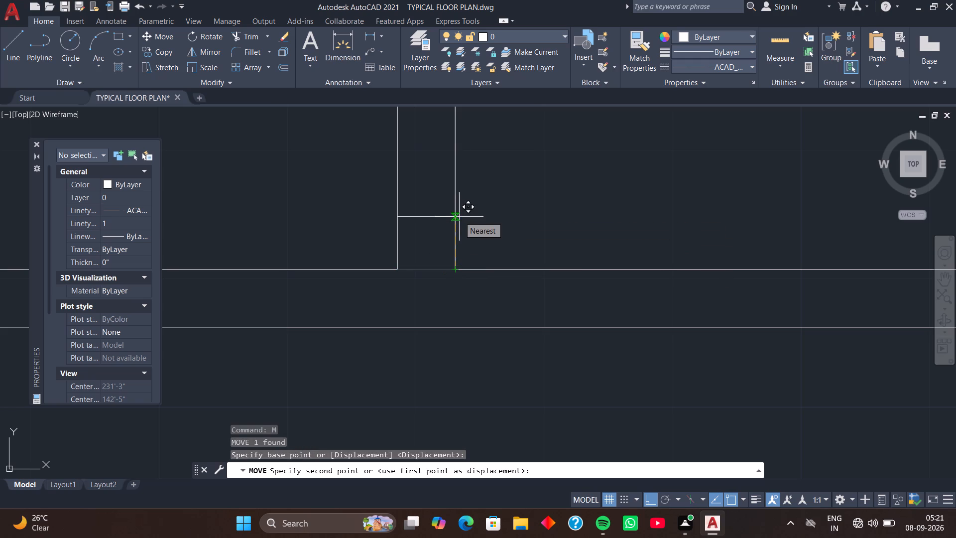
key(9)
key(Return)
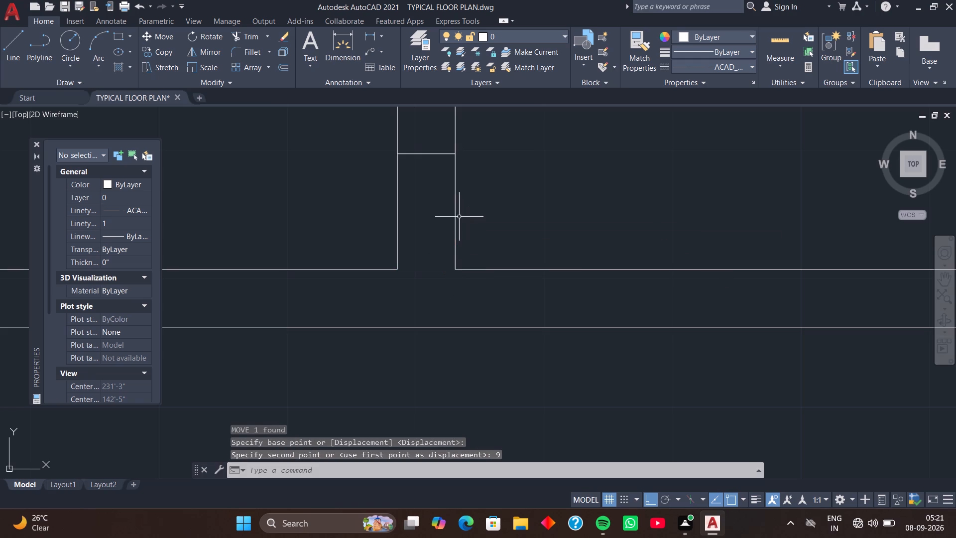
Try to copy the south jamb line 2'6" north along the west partition to mark the door's other jamb.
scroll(474, 230, down, 1)
middle_drag(508, 194, 516, 265)
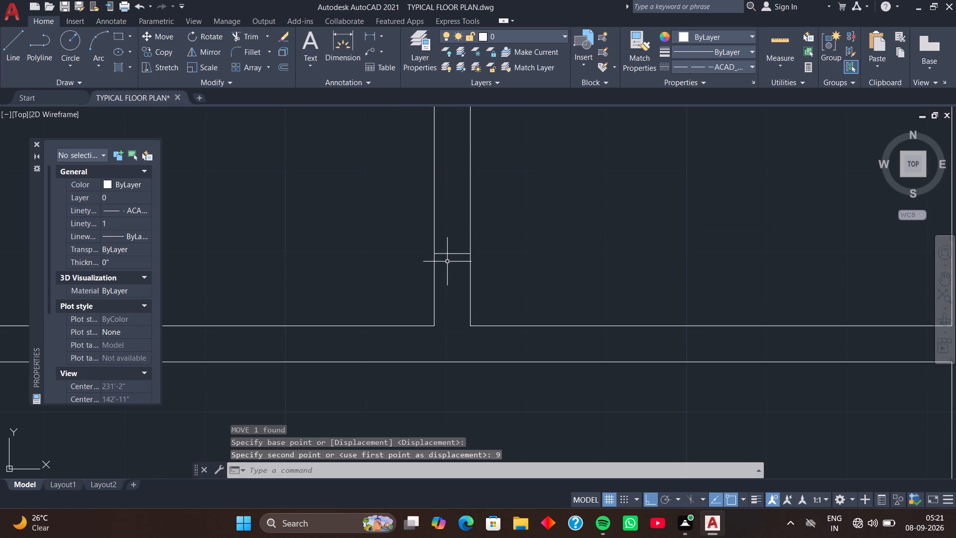
click(450, 253)
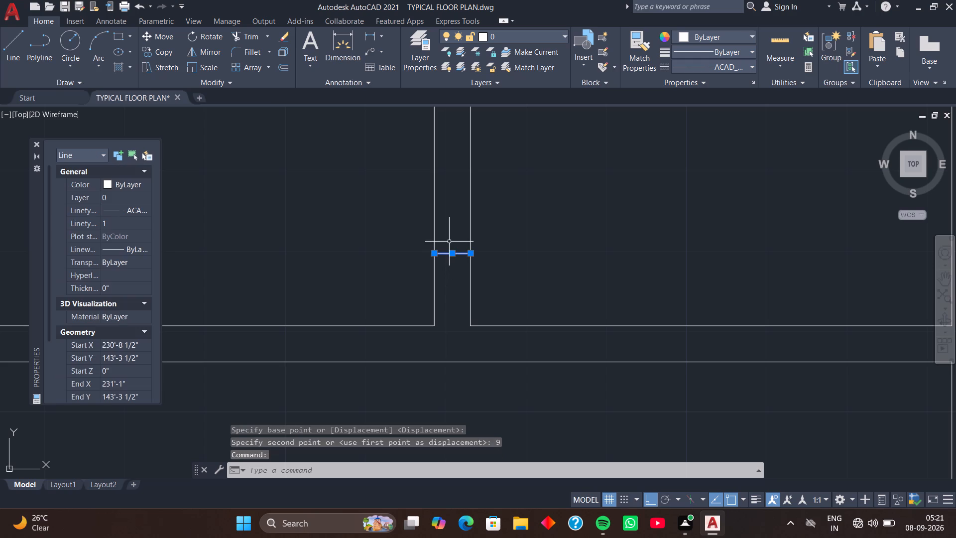
key(c)
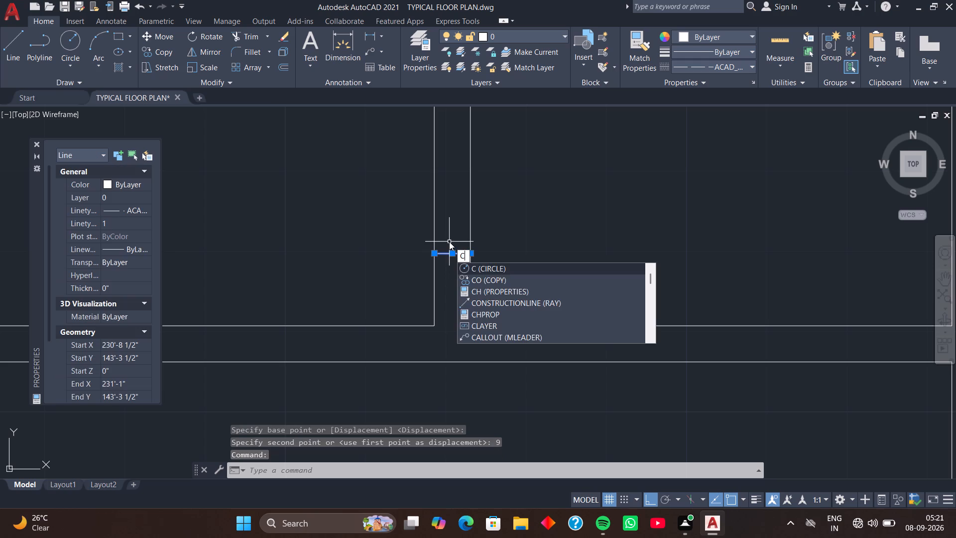
text(o)
key(space)
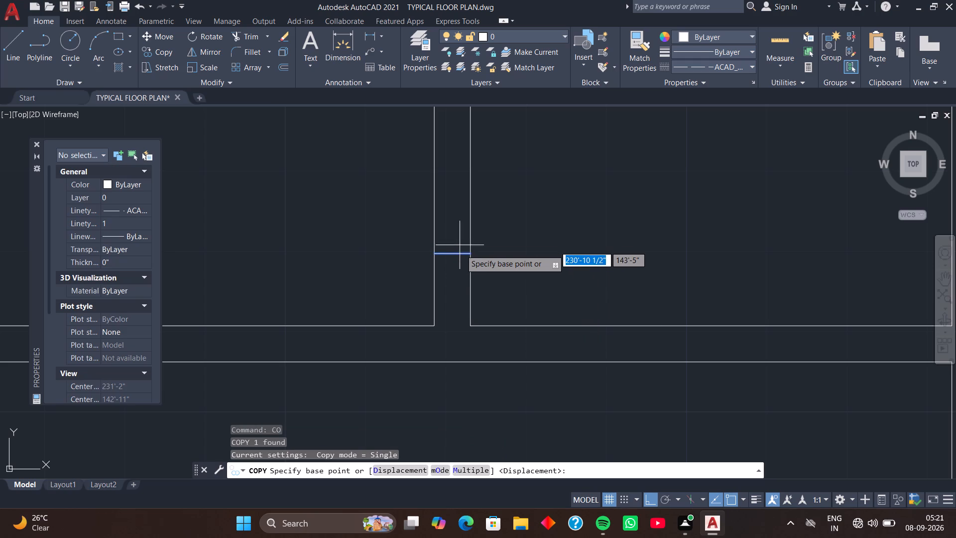
click(470, 253)
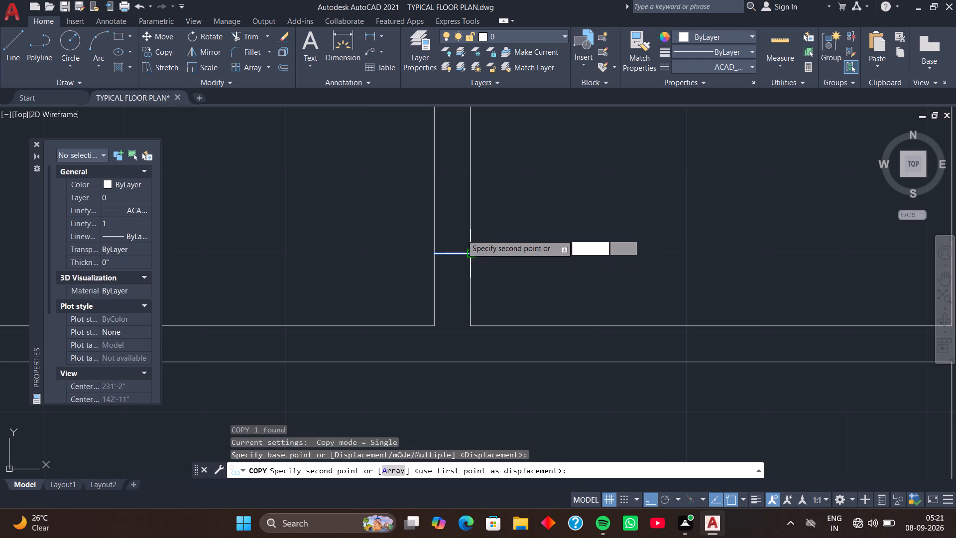
scroll(458, 225, down, 2)
middle_drag(458, 225, 439, 289)
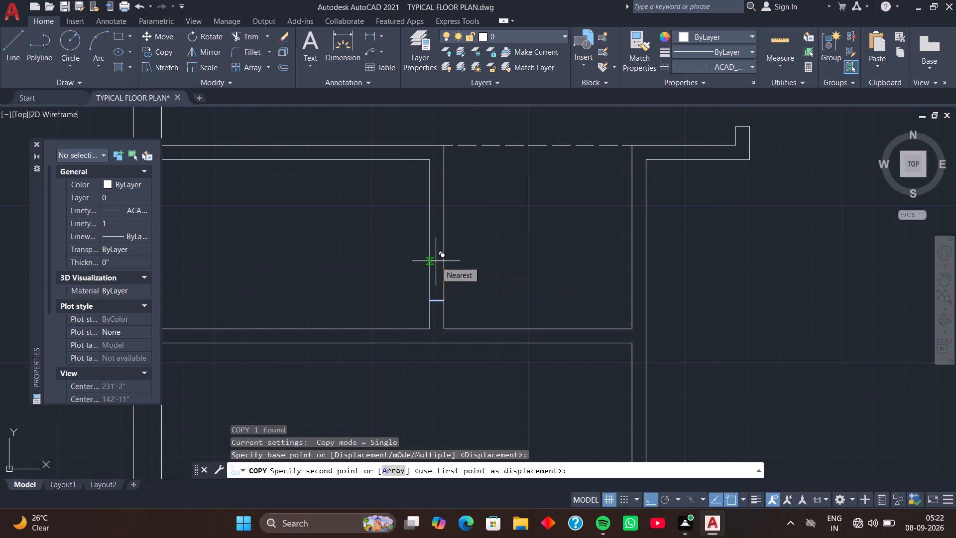
key(2)
key(apostrophe)
key(6)
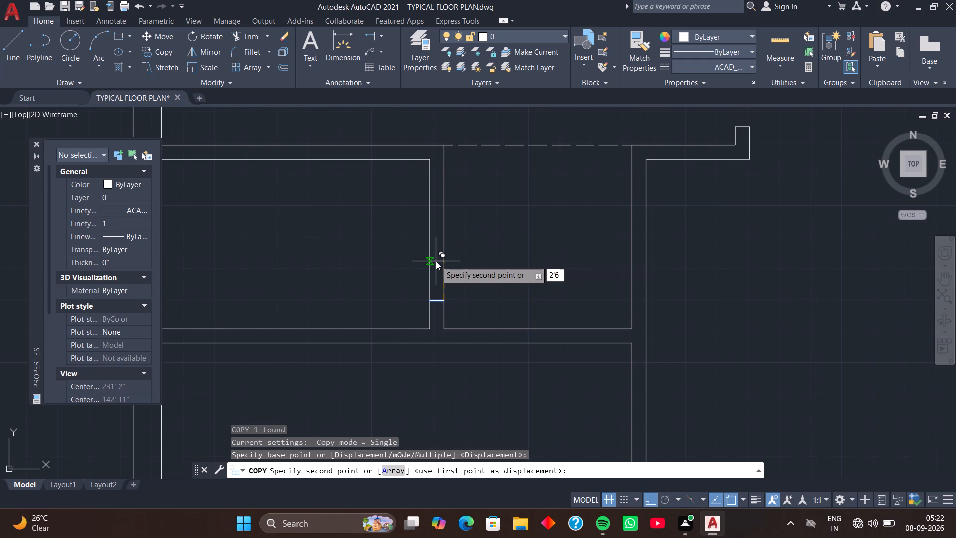
key(Return)
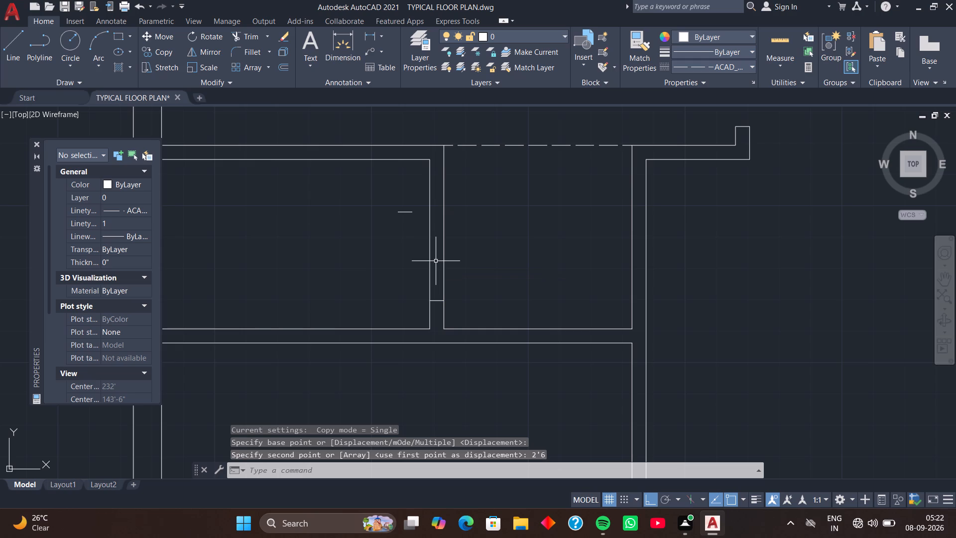
Move the stray copied jamb line east onto the west partition so it spans both wall faces as the door's north jamb.
middle_drag(387, 244, 387, 258)
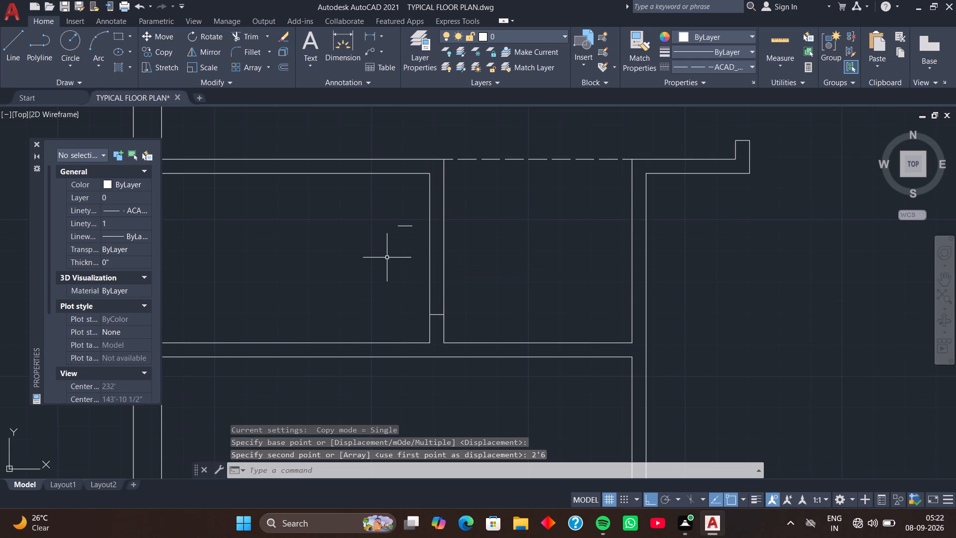
scroll(403, 242, up, 3)
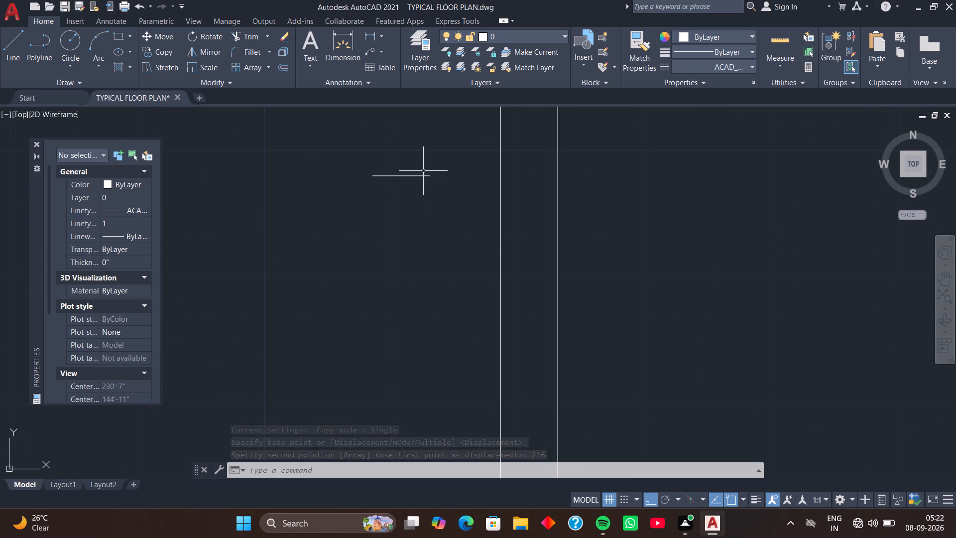
click(422, 176)
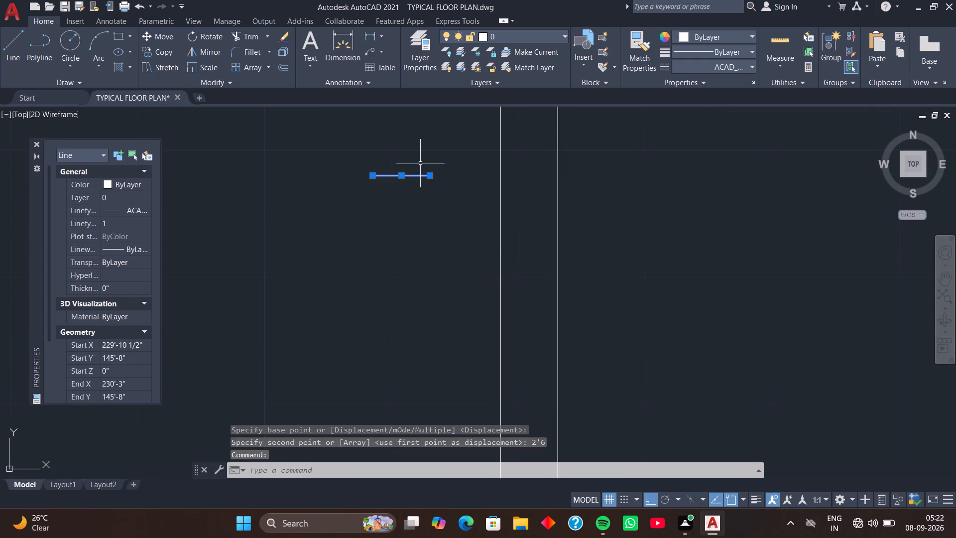
text(m)
key(space)
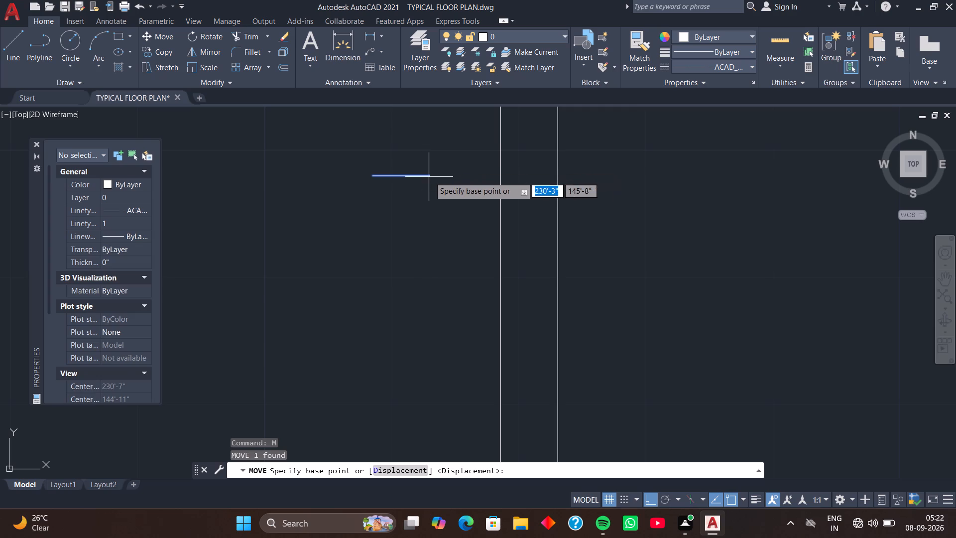
click(430, 175)
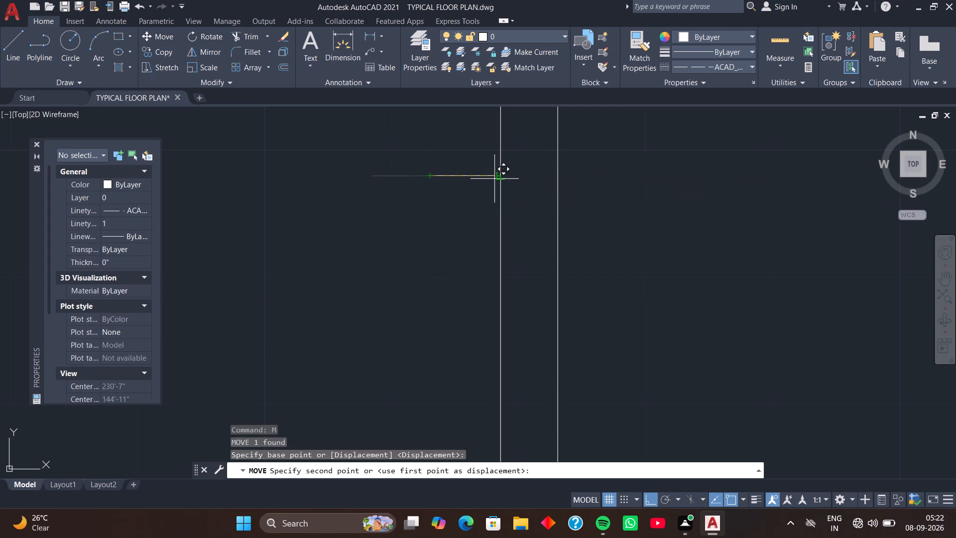
click(556, 177)
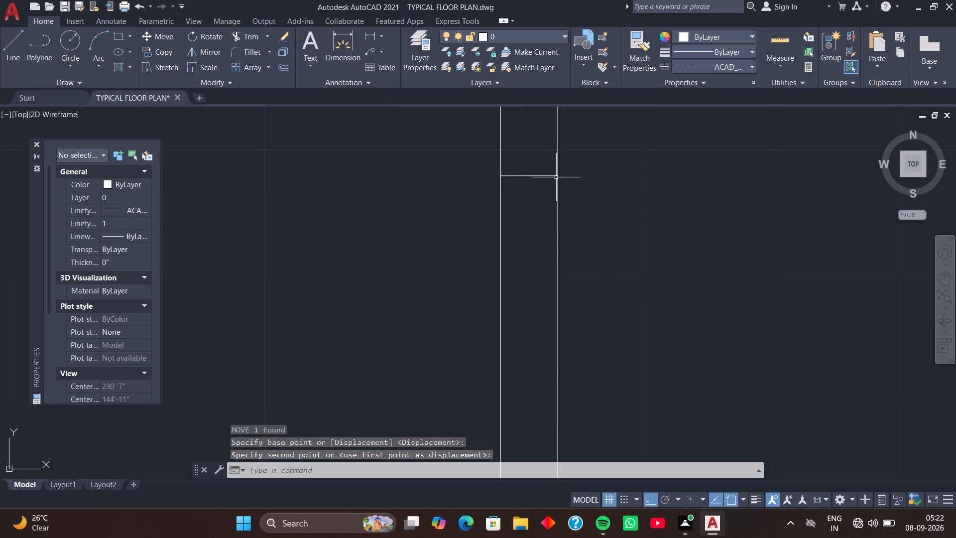
key(space)
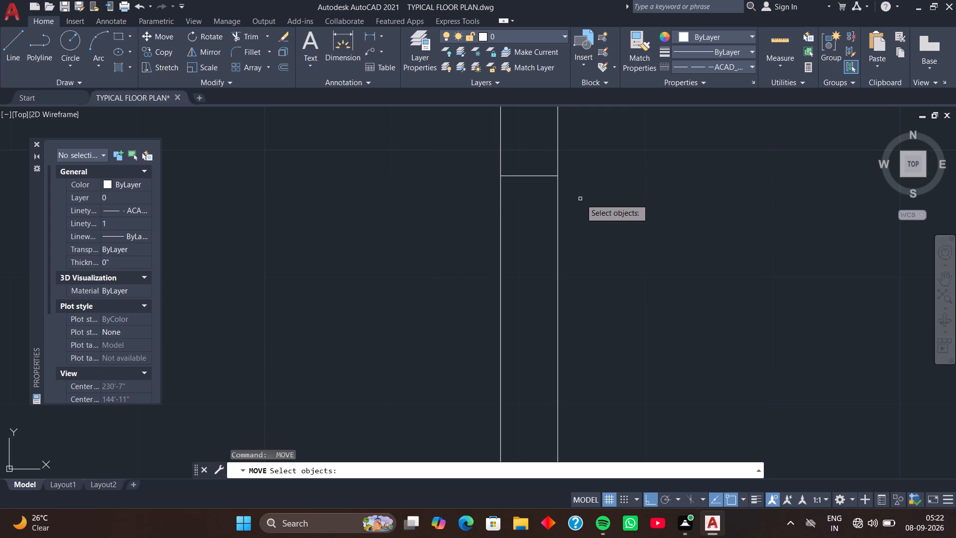
key(Escape)
Trim away both faces of the west partition south of the north jamb line with a fence across them.
key(t)
key(r)
key(space)
drag(590, 192, 462, 250)
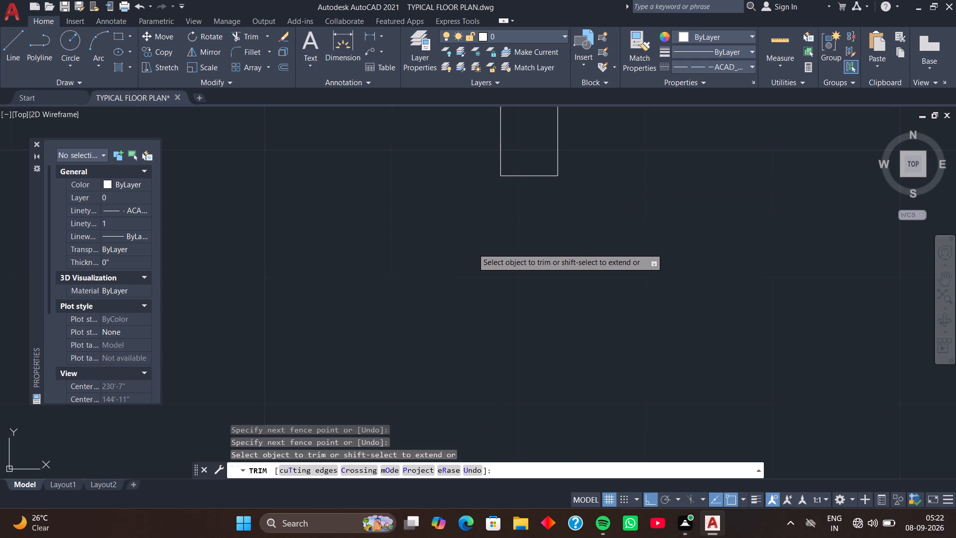
key(Escape)
Draw two 9" vertical lines joining the south jamb line's ends to the room's south wall, restoring the partition stub's faces.
scroll(478, 247, down, 4)
middle_drag(517, 296, 517, 278)
scroll(482, 310, up, 2)
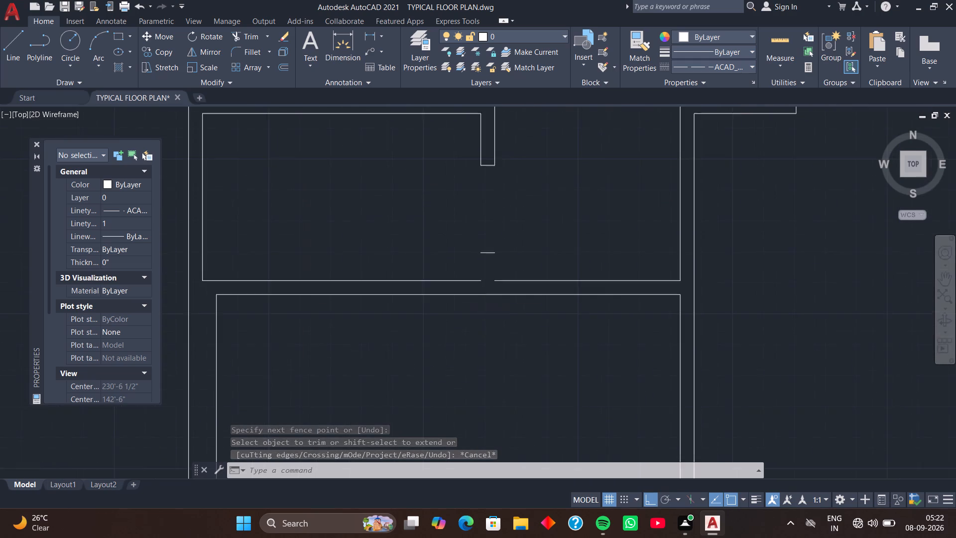
scroll(482, 310, up, 1)
middle_drag(485, 307, 501, 366)
middle_drag(500, 403, 504, 415)
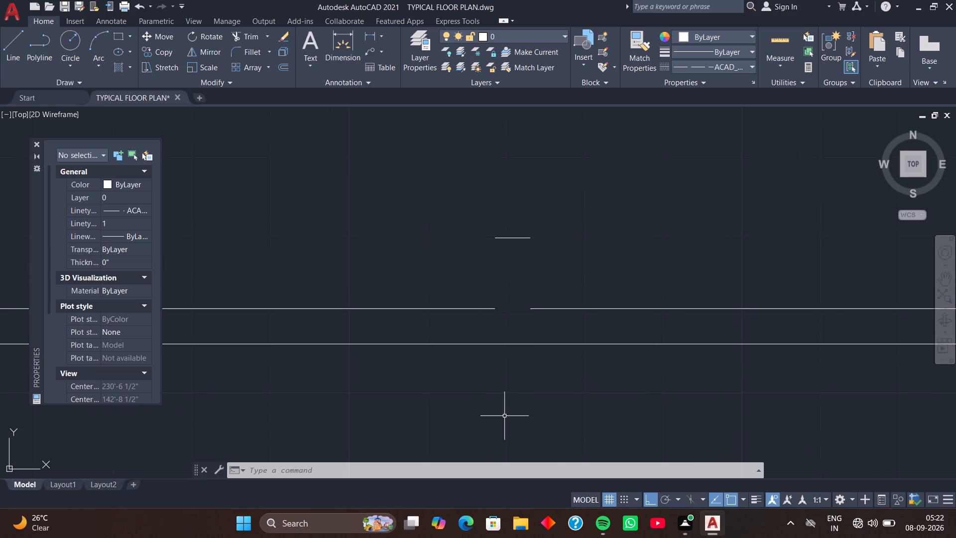
key(l)
key(space)
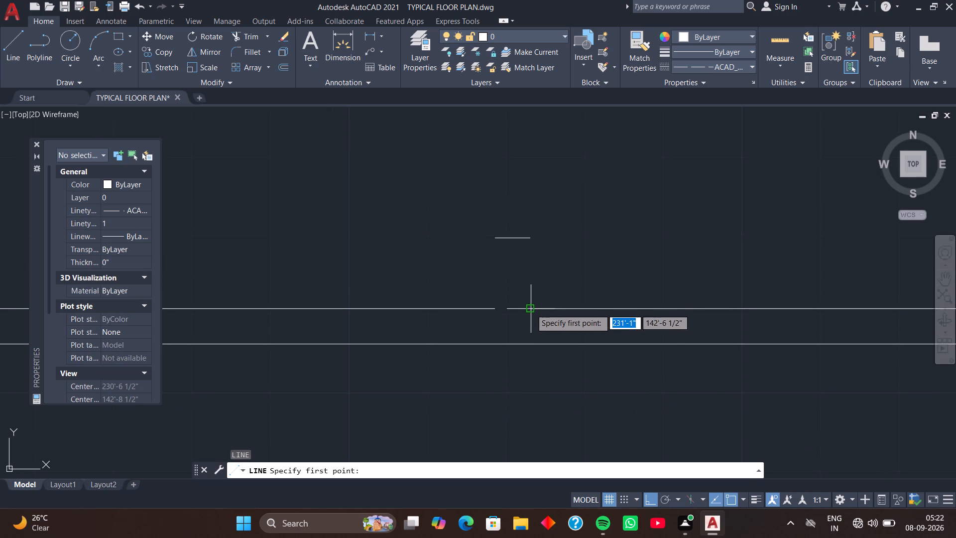
click(531, 309)
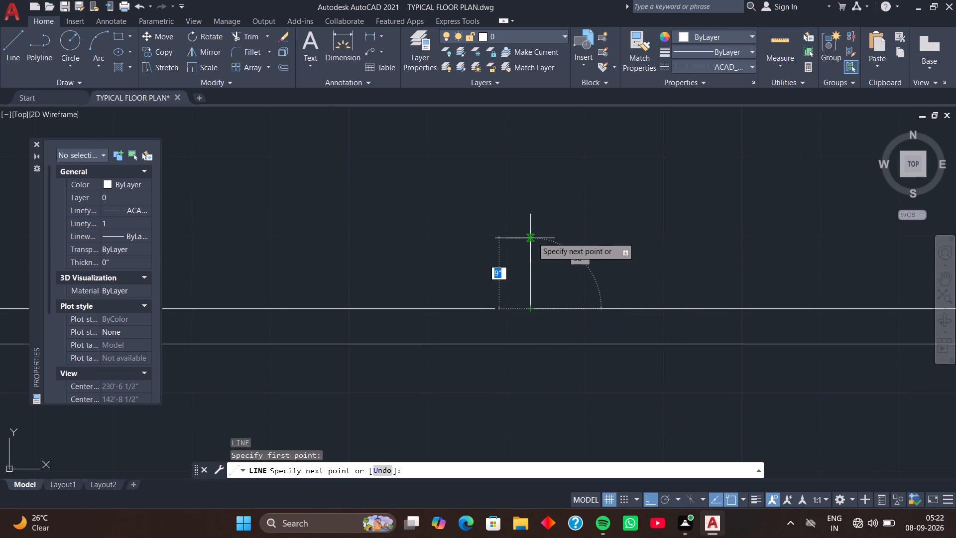
click(532, 237)
key(space)
key(space)
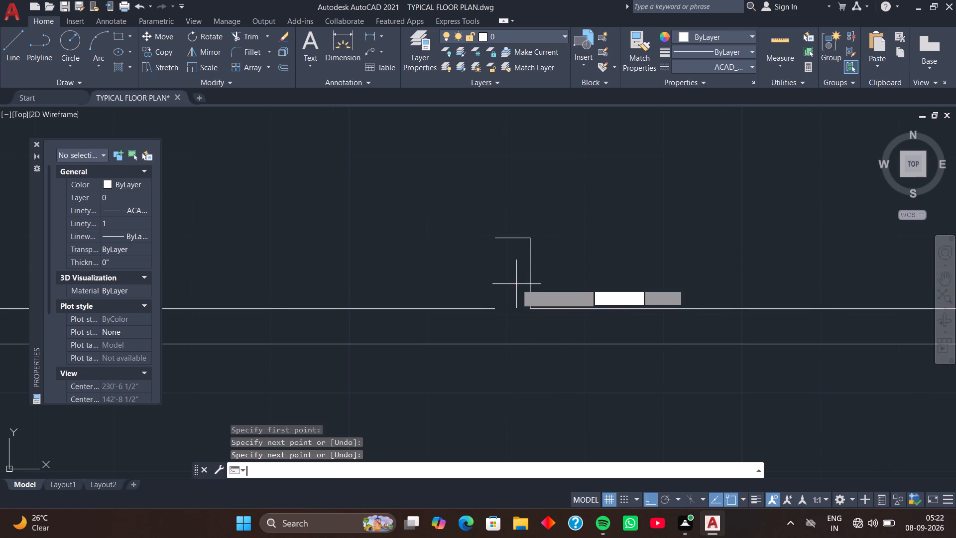
click(496, 309)
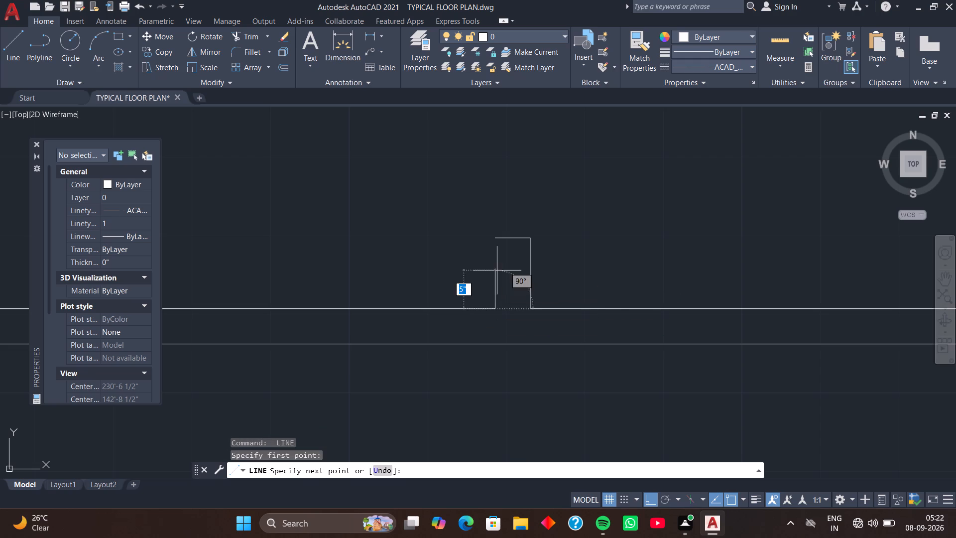
click(495, 235)
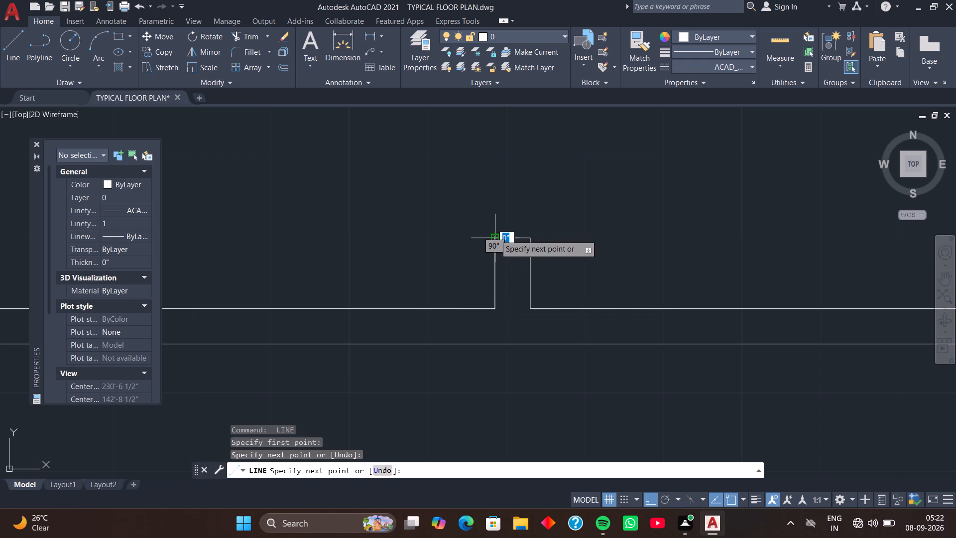
key(space)
Draw a 4 1/2" line across the long southeast room's north wall, starting from the southeast inner corner of the room above.
scroll(567, 206, down, 3)
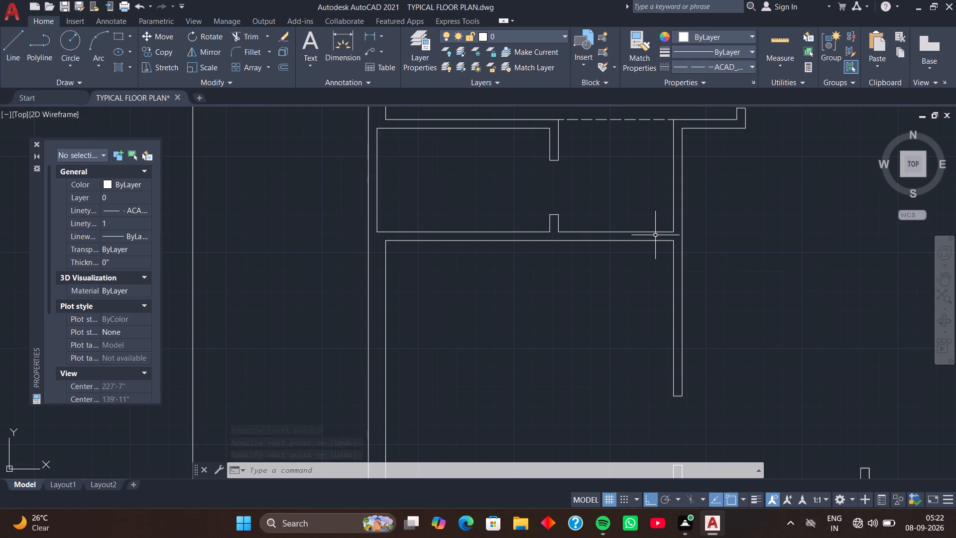
scroll(654, 235, down, 2)
middle_drag(664, 282, 614, 254)
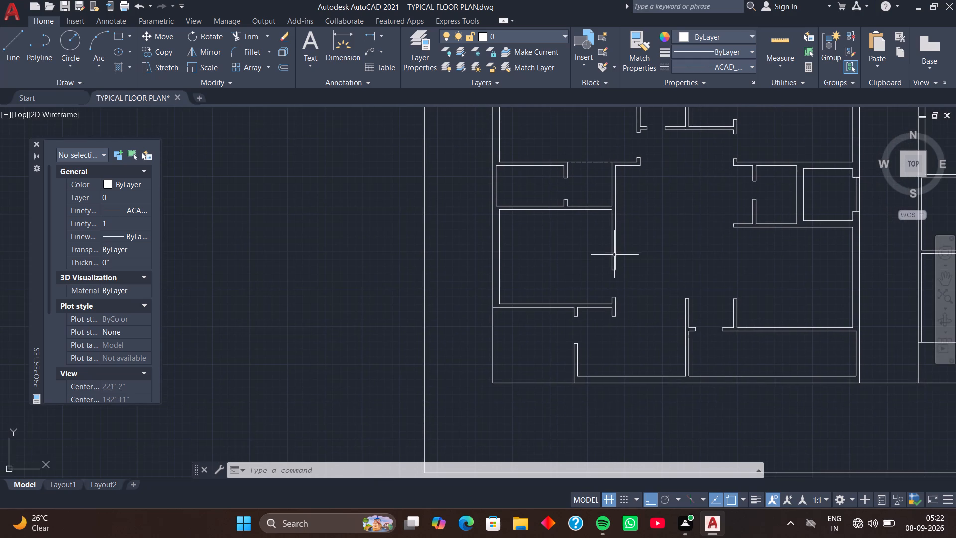
scroll(657, 236, down, 1)
middle_drag(657, 235, 563, 237)
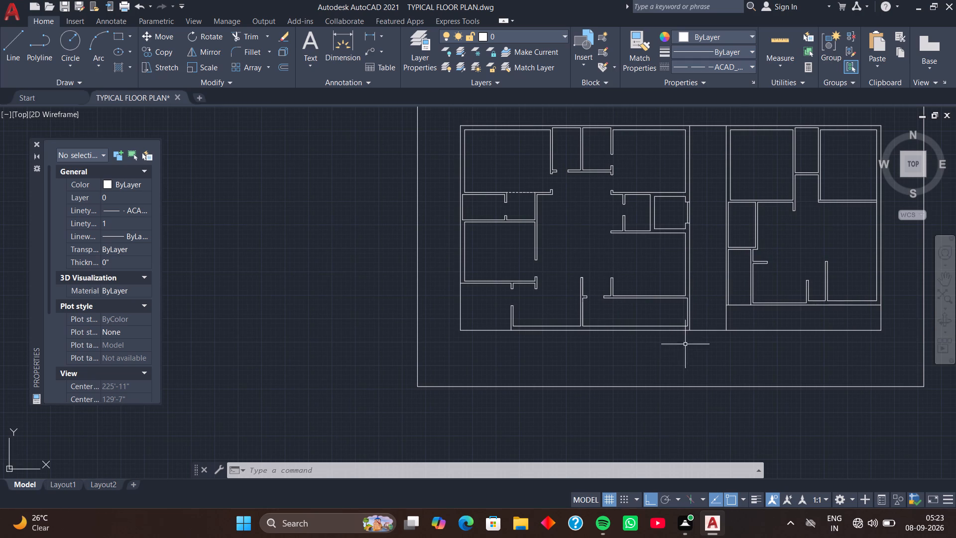
scroll(680, 312, up, 2)
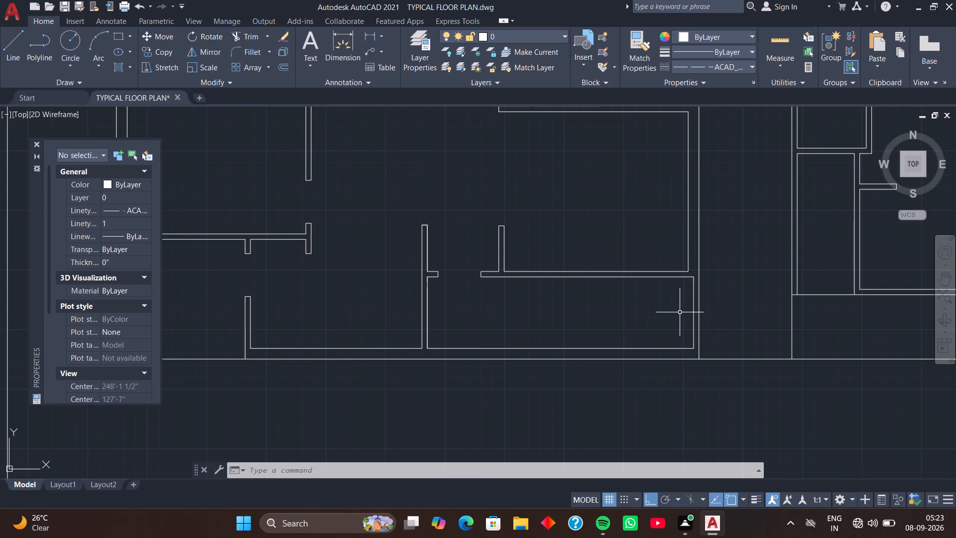
scroll(680, 312, up, 3)
scroll(654, 279, down, 2)
middle_drag(650, 274, 645, 295)
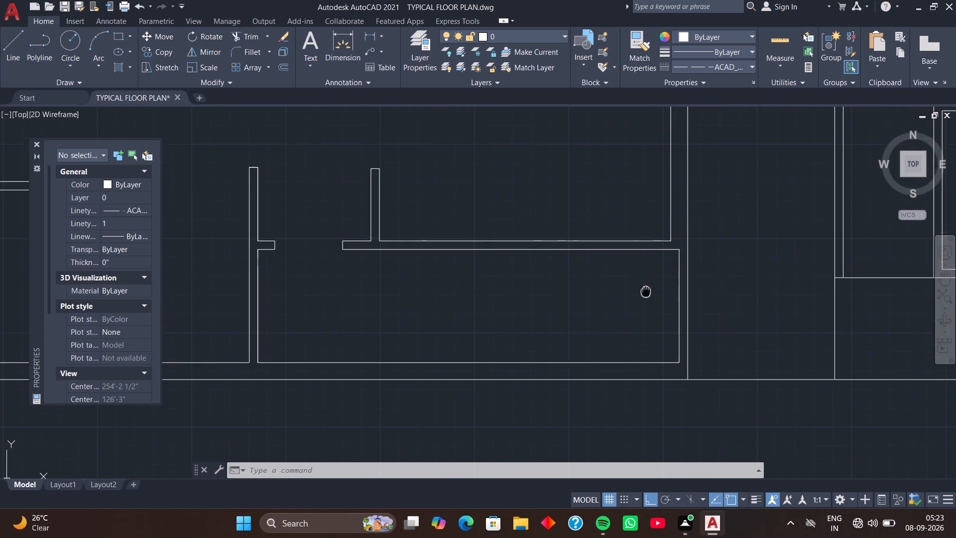
middle_drag(645, 295, 635, 314)
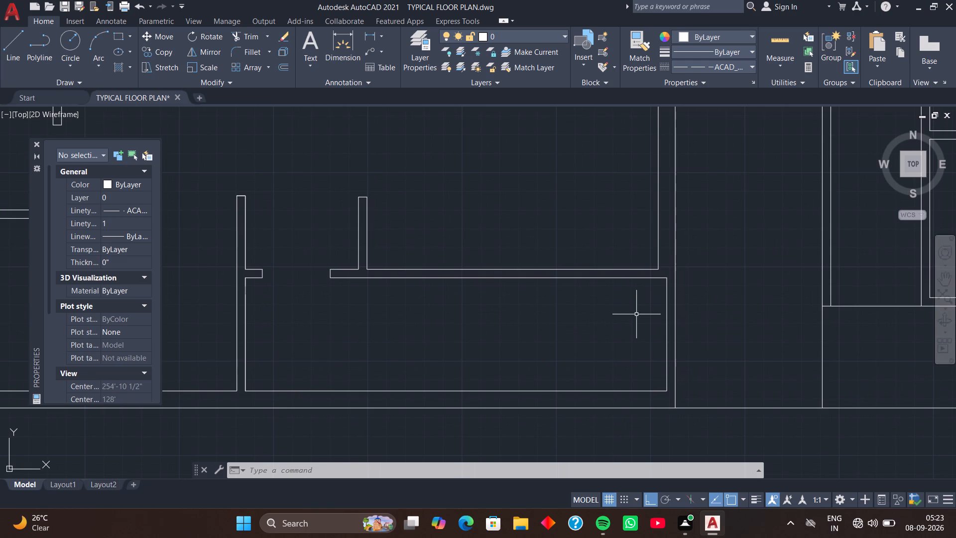
middle_drag(645, 307, 591, 343)
middle_drag(591, 339, 577, 344)
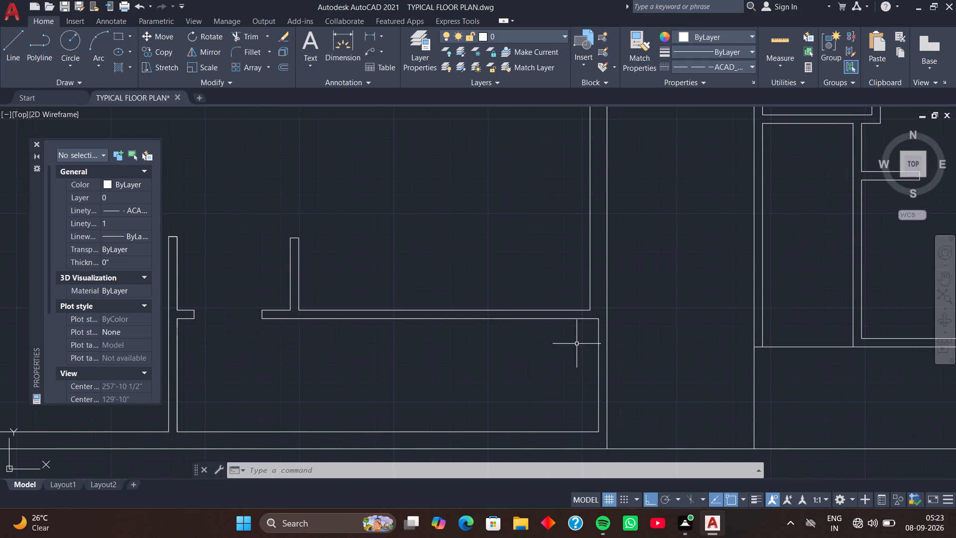
key(l)
key(space)
scroll(579, 343, up, 2)
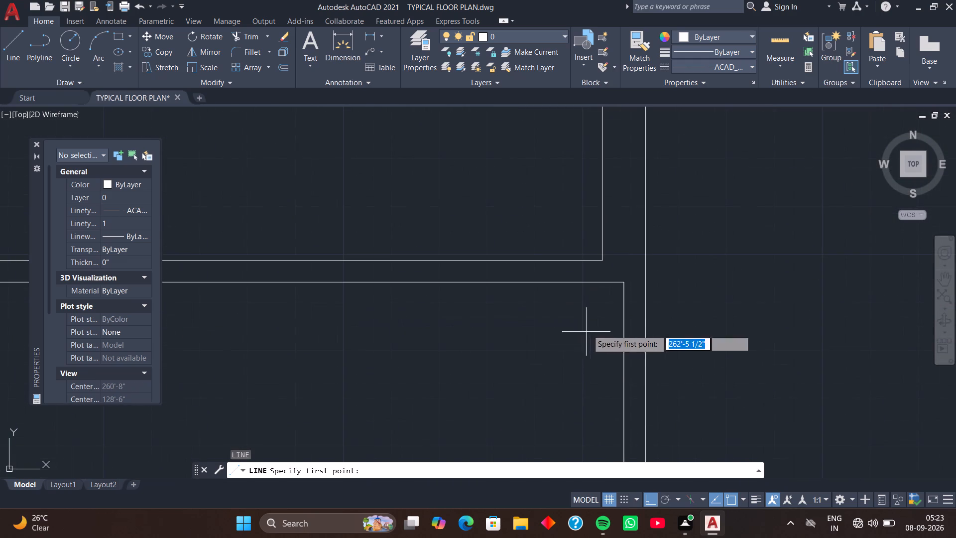
click(600, 260)
click(601, 283)
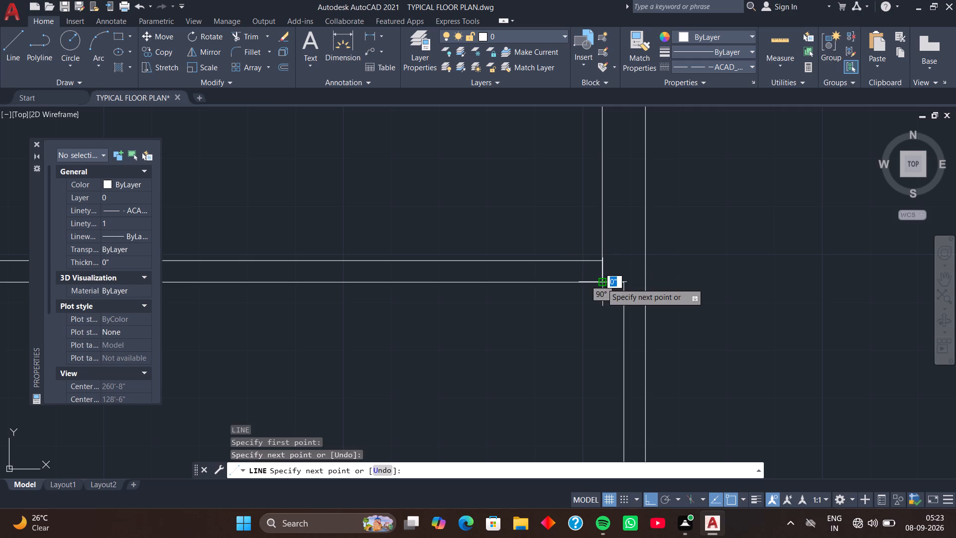
key(space)
Move the short line across the wall 2' west from the corner to mark the opening's east jamb.
click(601, 277)
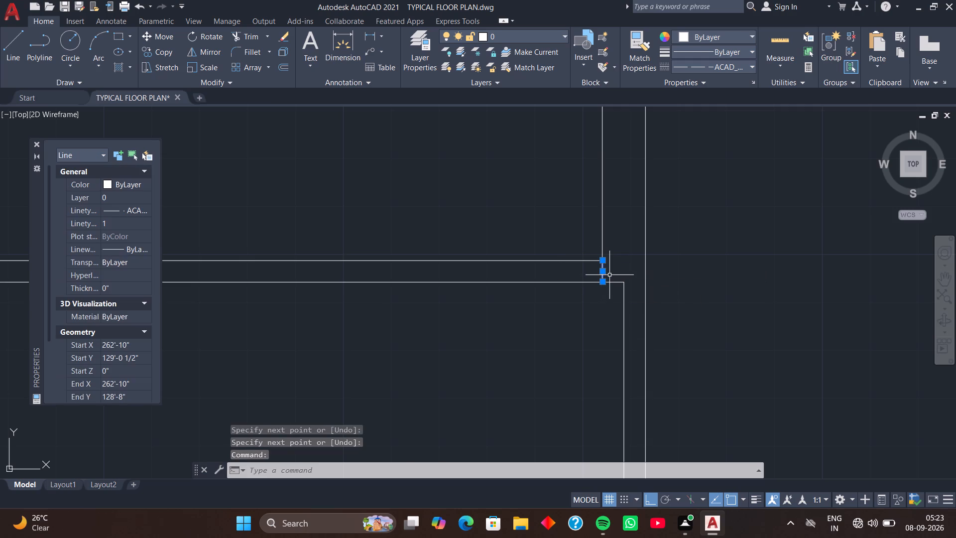
text(m)
key(space)
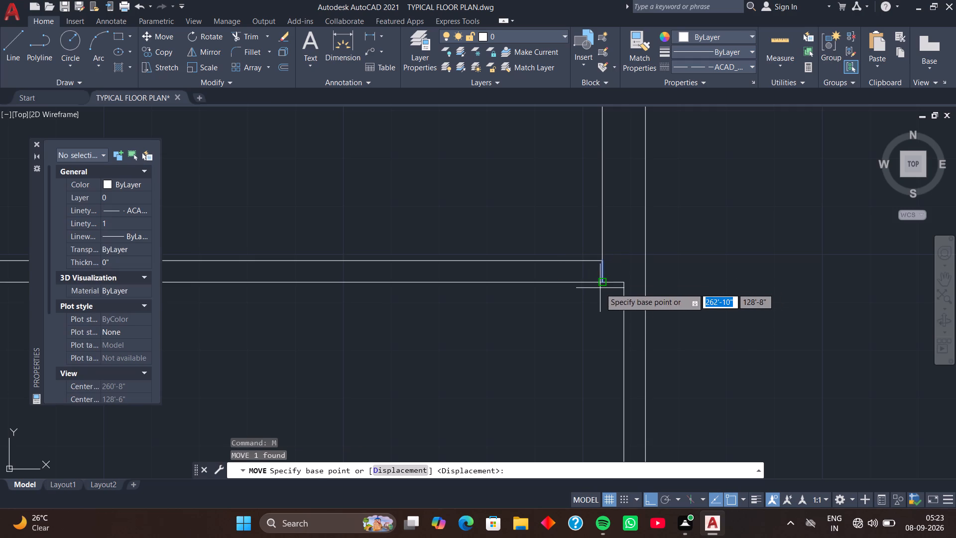
click(603, 282)
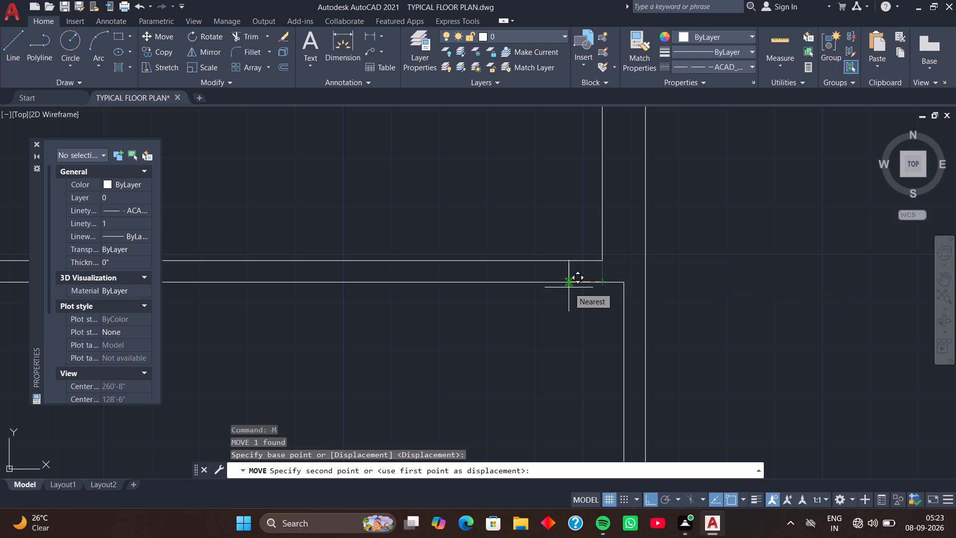
key(2)
key(apostrophe)
key(Return)
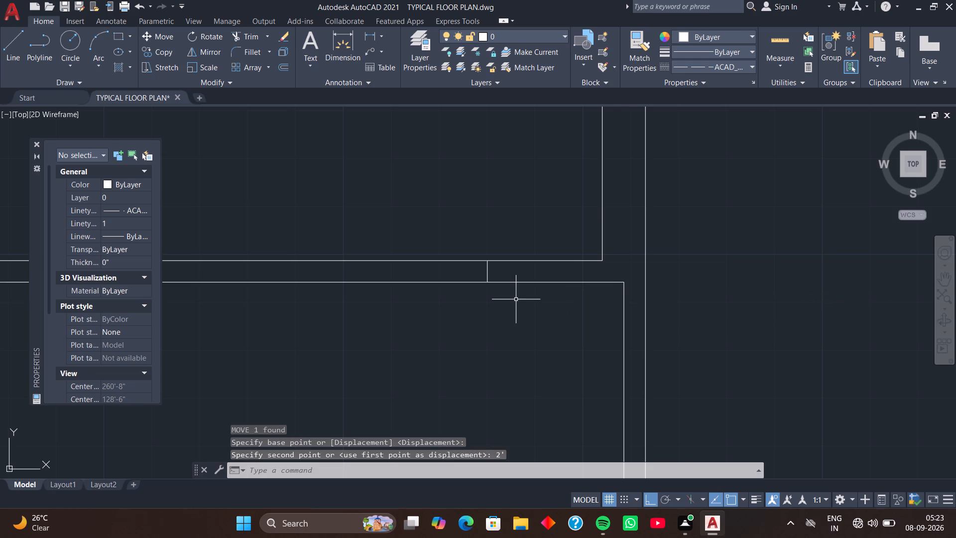
Draw a 4 1/2" line across the same wall near its west end, continuing down from the short partition's east face.
scroll(453, 325, down, 1)
middle_drag(600, 321, 608, 321)
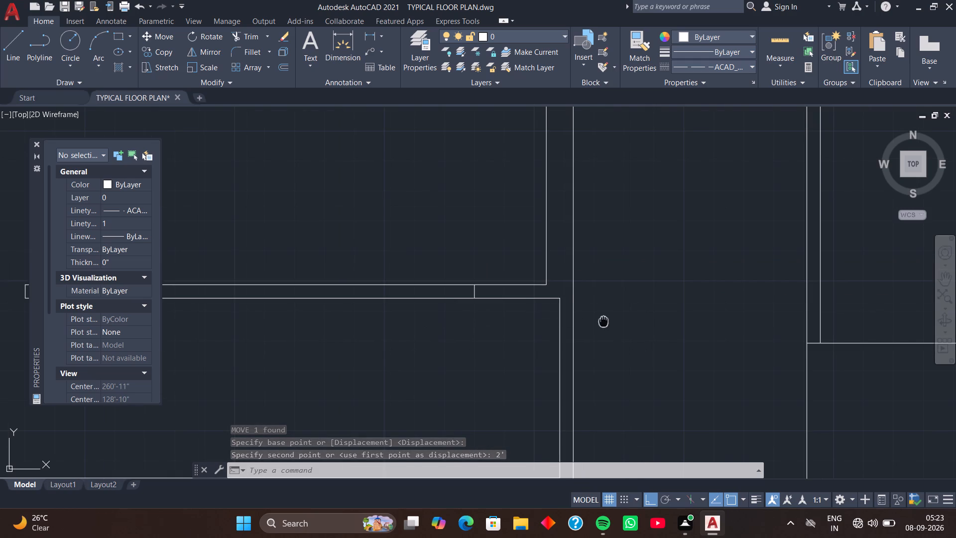
middle_drag(608, 321, 610, 321)
middle_drag(455, 341, 733, 314)
scroll(679, 318, down, 1)
middle_drag(496, 313, 563, 329)
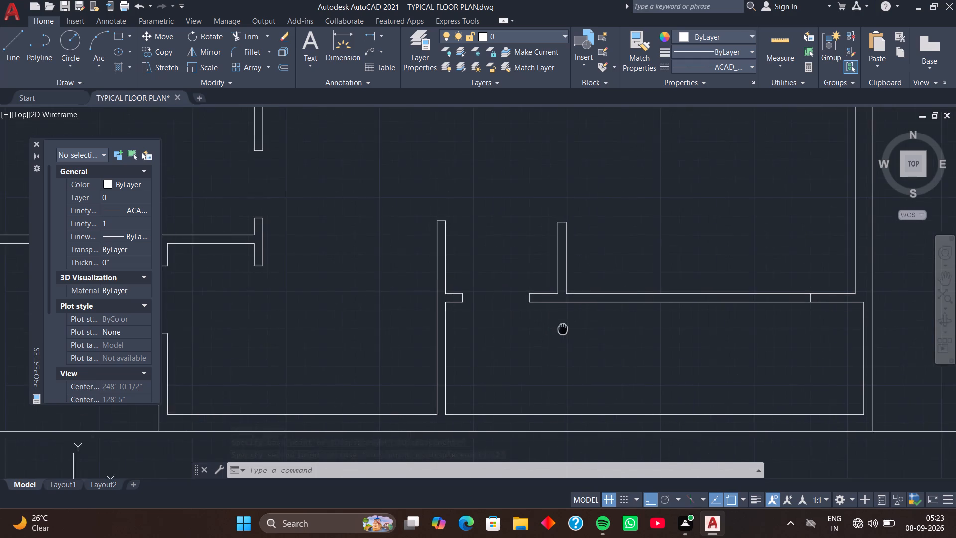
middle_drag(563, 329, 563, 328)
scroll(564, 296, up, 4)
middle_drag(557, 306, 477, 302)
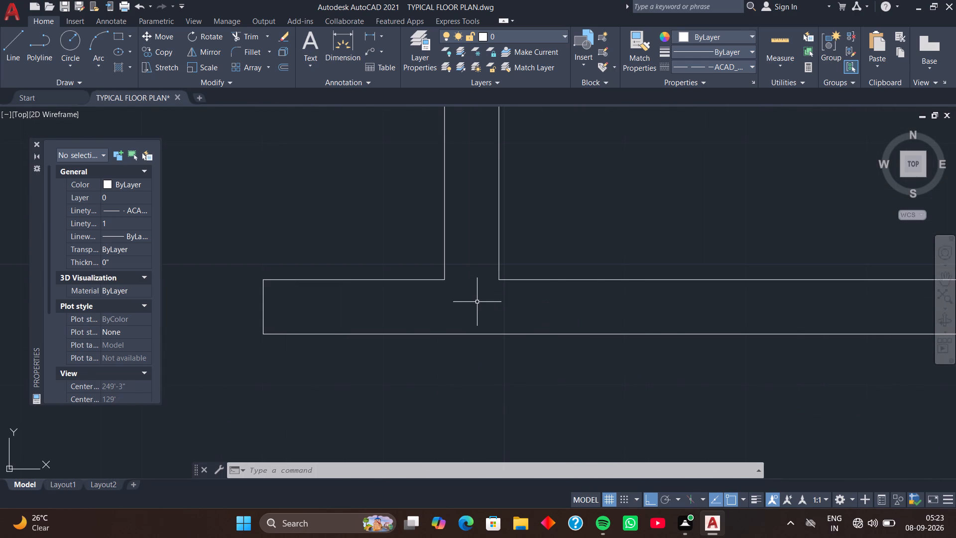
text(l)
key(space)
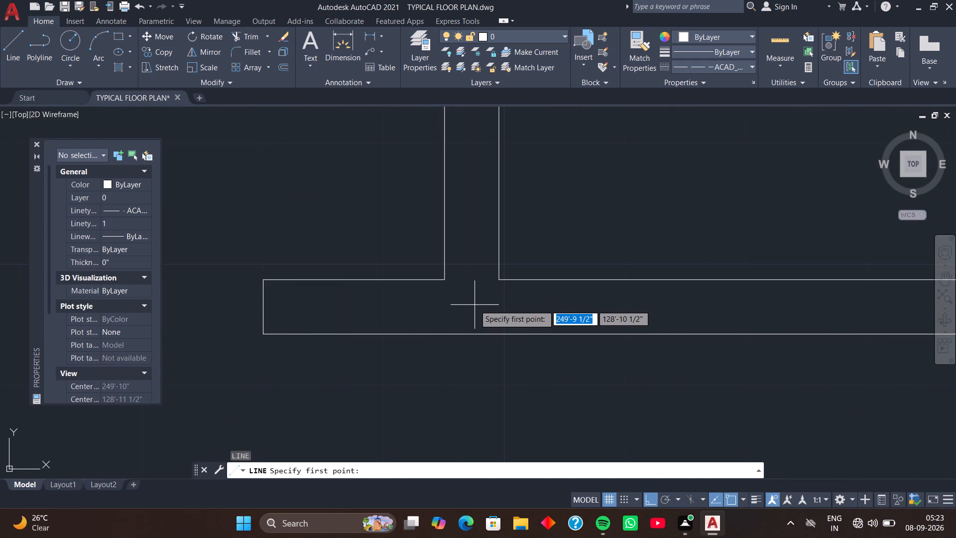
click(498, 278)
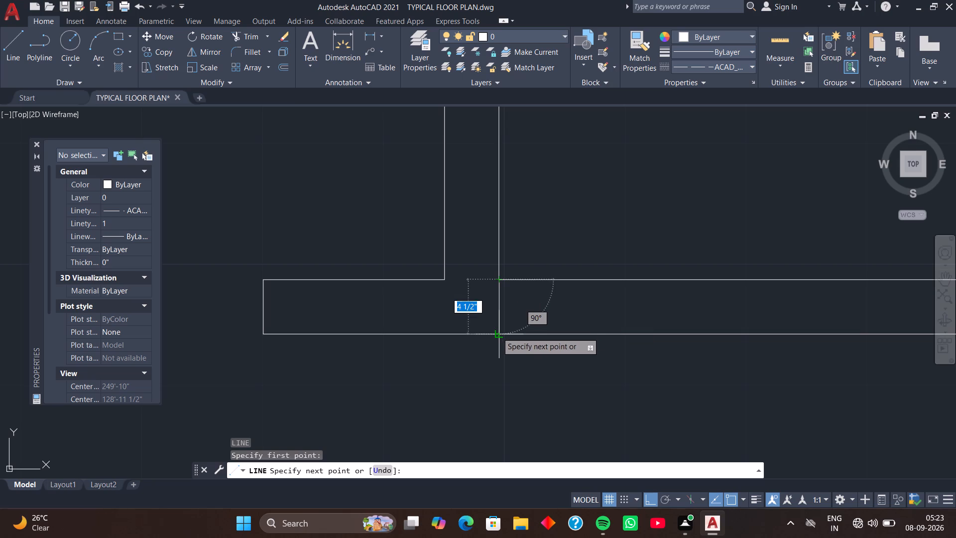
click(499, 336)
key(space)
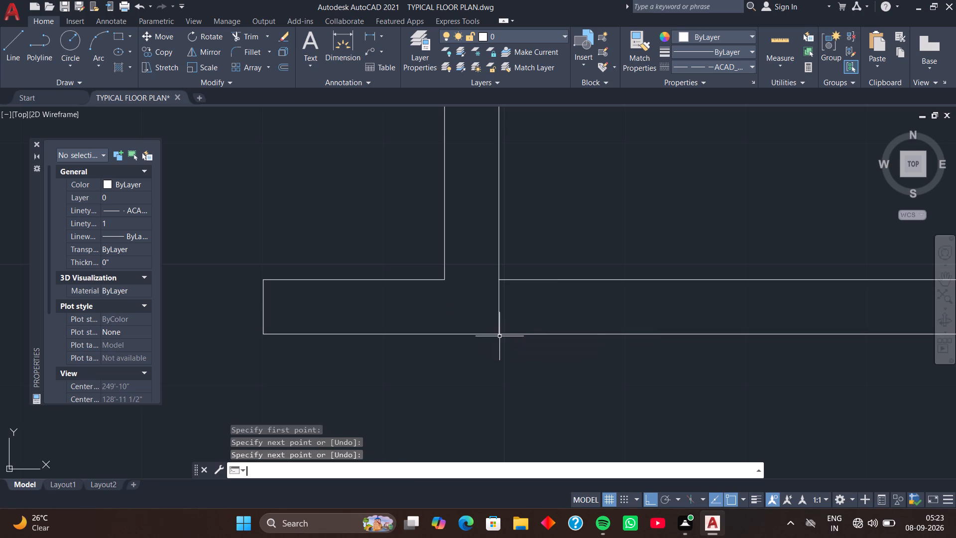
Move the short line at the wall's west end 2' east from the partition's east face.
click(496, 325)
click(501, 322)
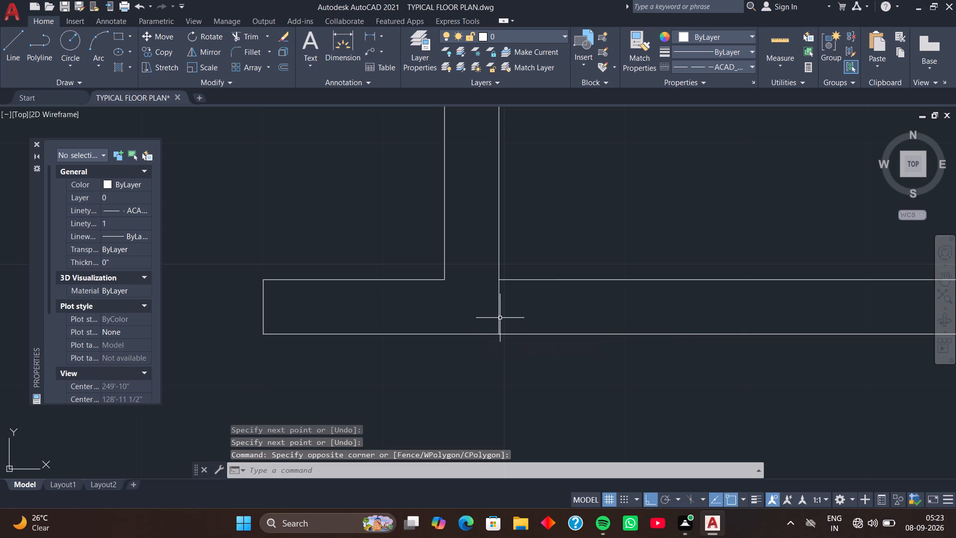
click(499, 317)
key(m)
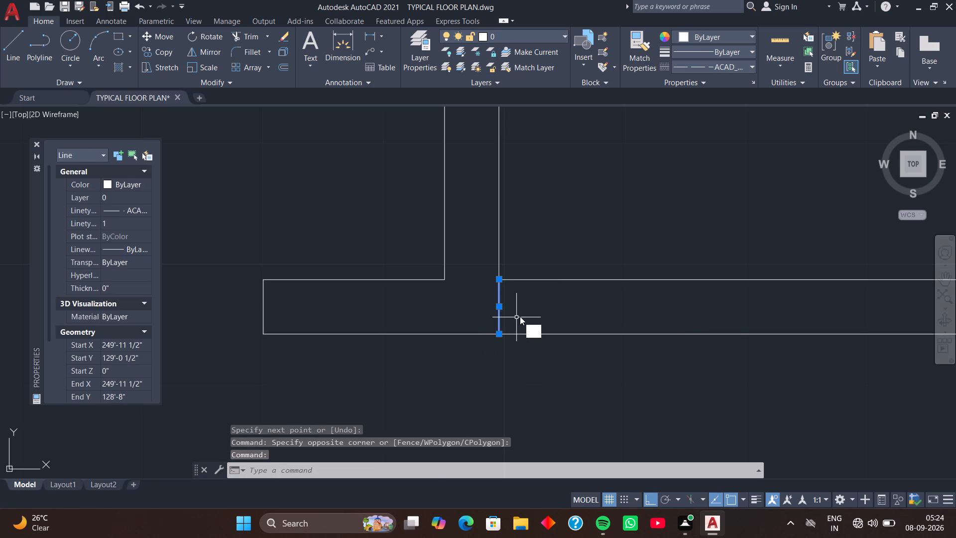
key(space)
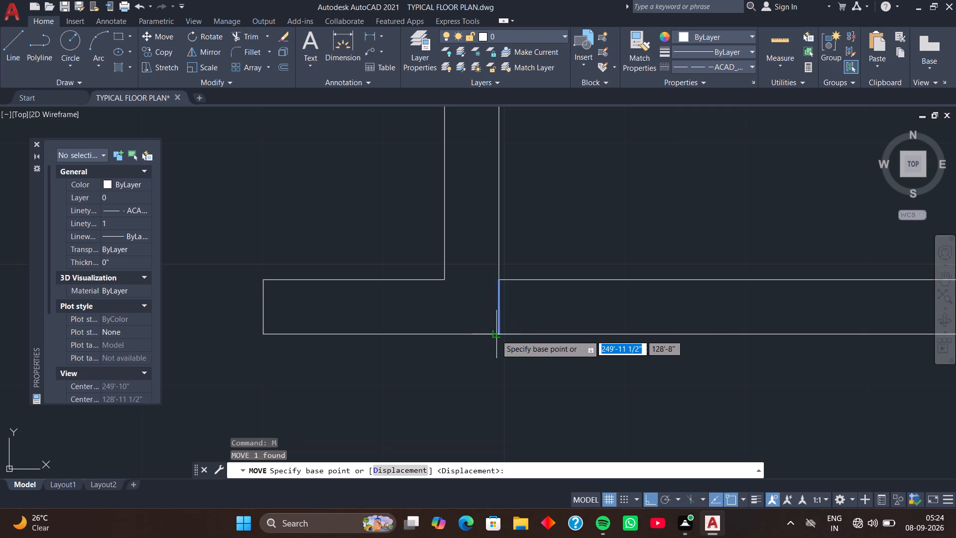
click(499, 333)
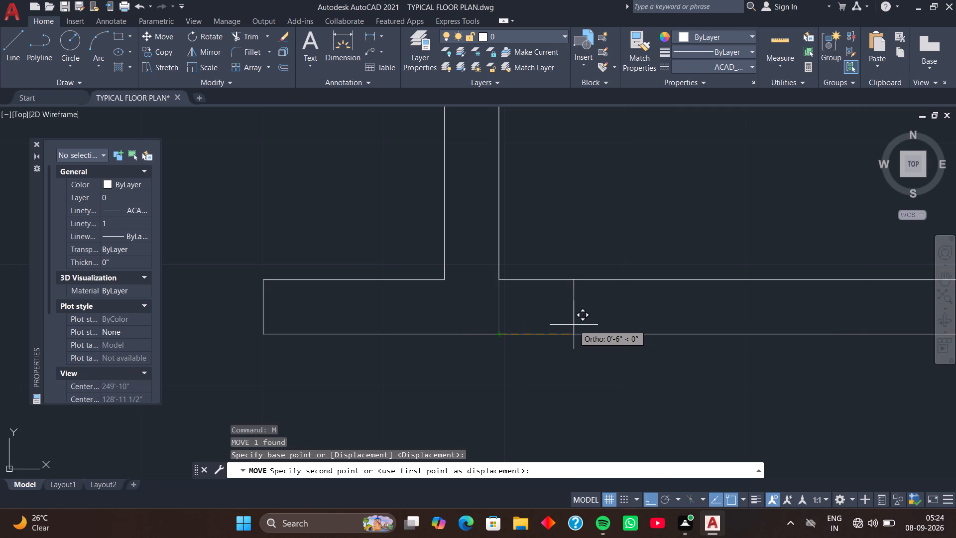
key(2)
key(apostrophe)
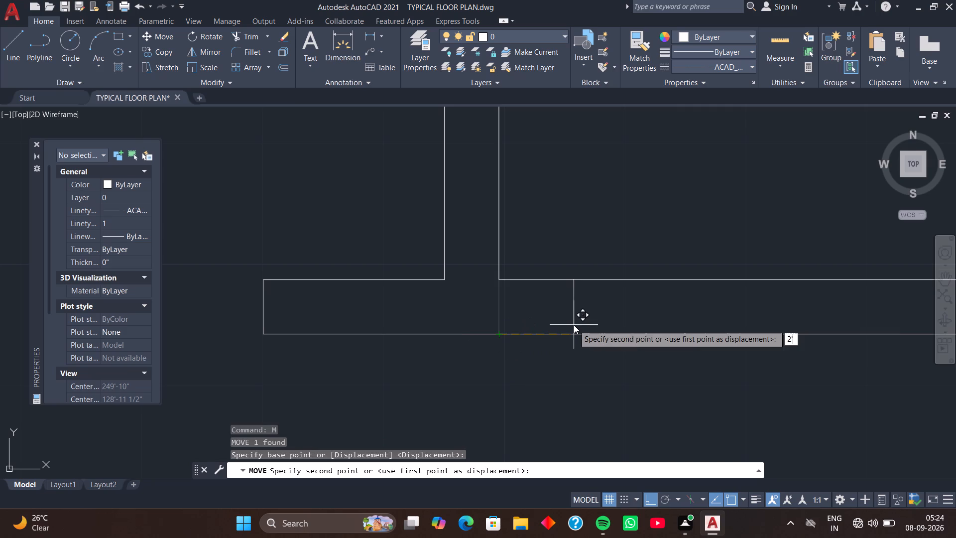
key(Return)
Move the same west jamb line a further 1' east along the long southeast room's north wall.
scroll(609, 325, down, 3)
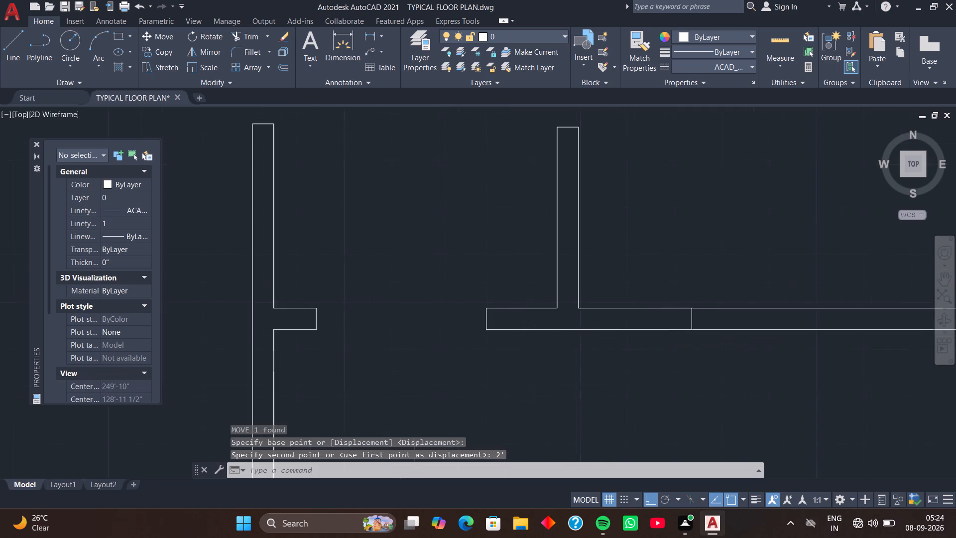
middle_drag(744, 378, 479, 366)
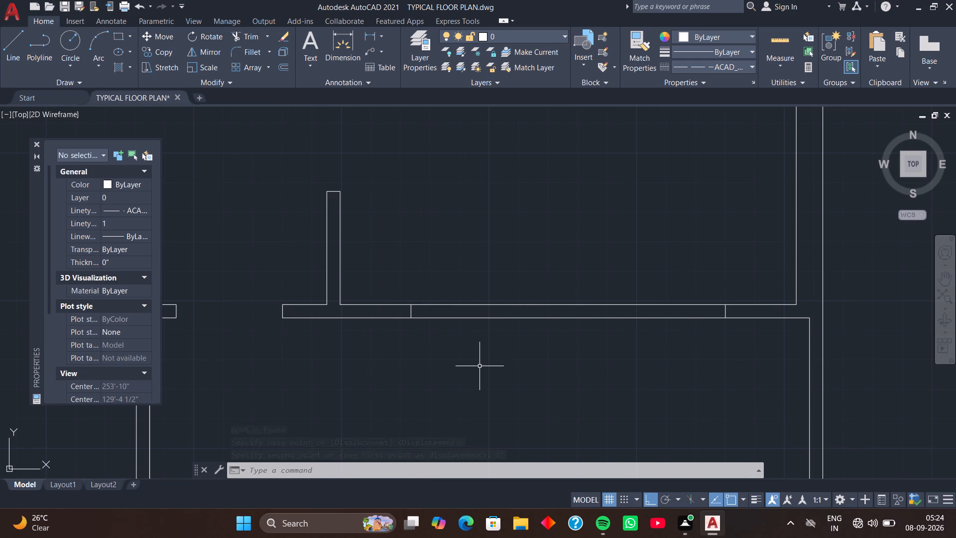
scroll(439, 331, up, 2)
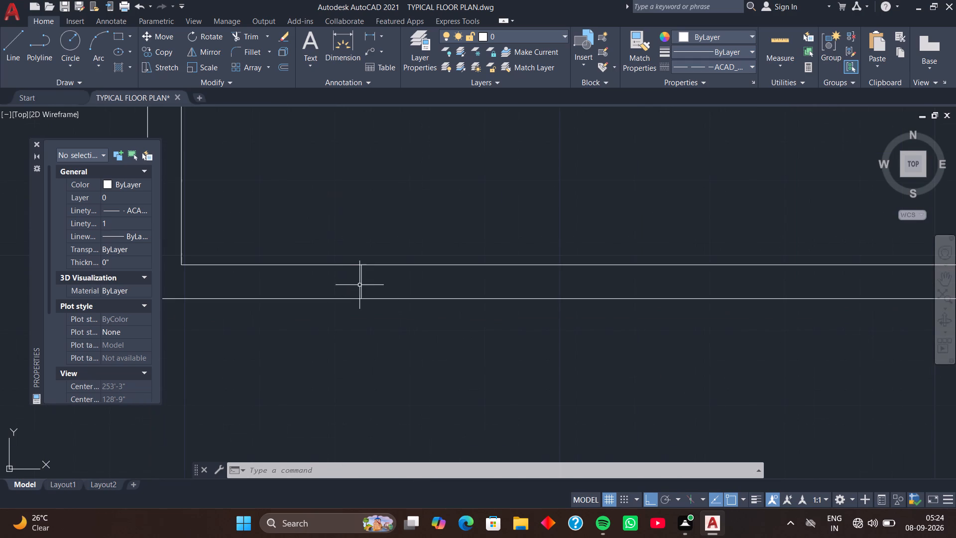
click(360, 284)
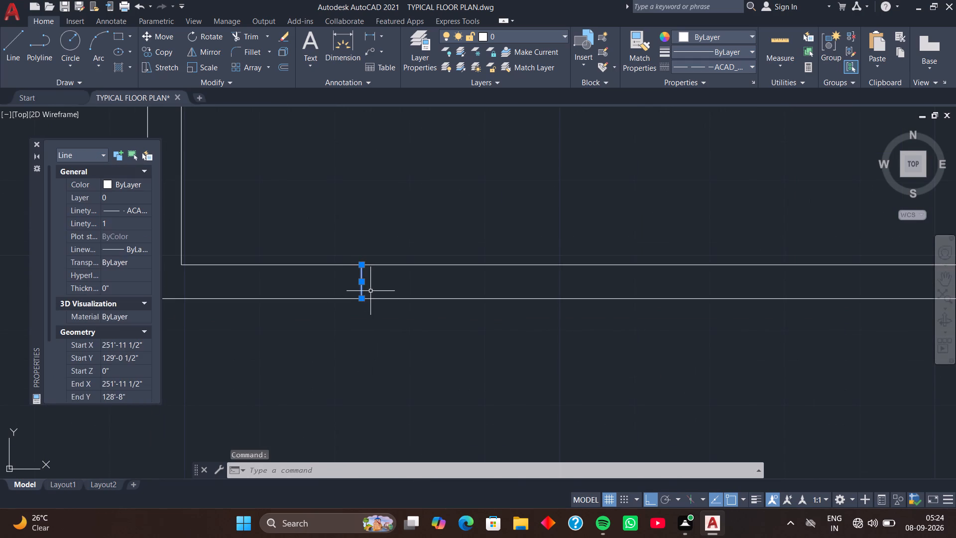
text(m)
key(space)
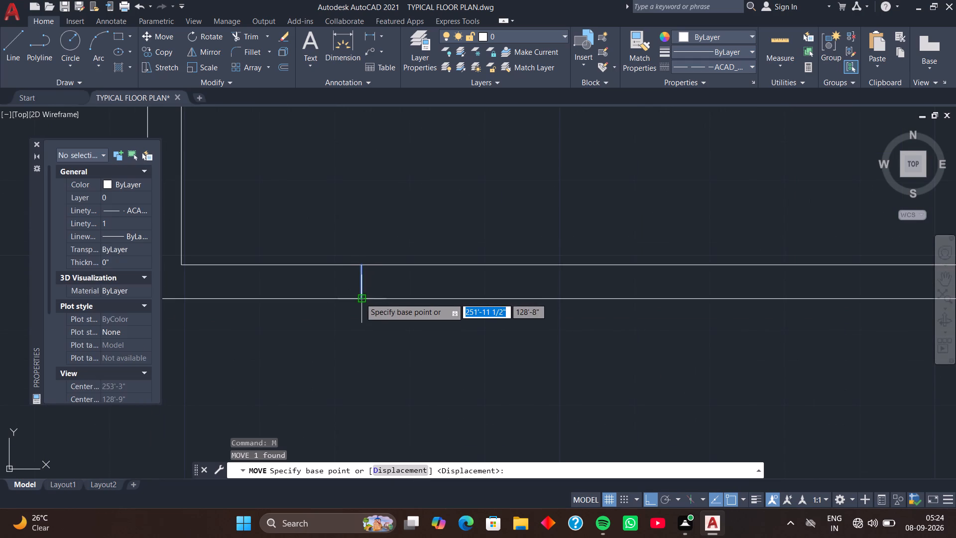
click(360, 298)
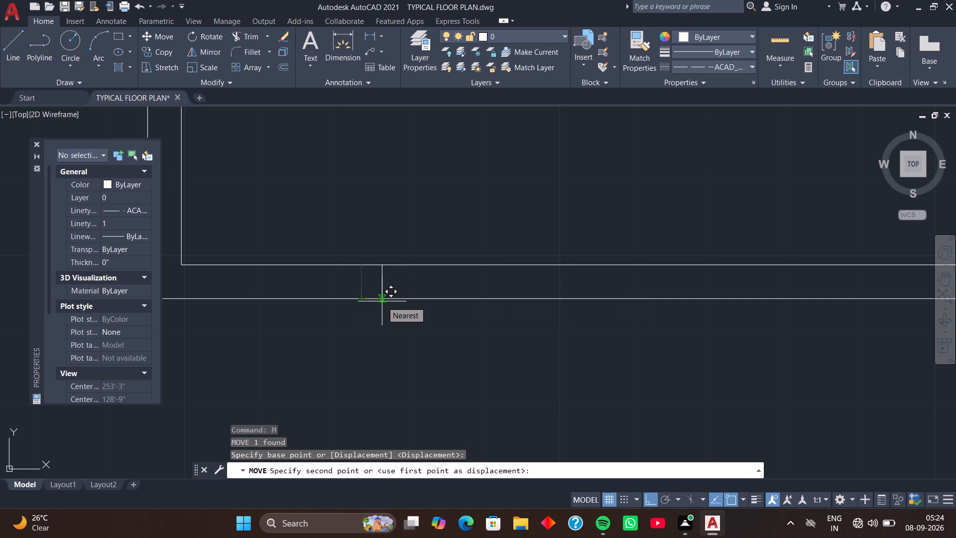
key(1)
key(apostrophe)
key(Return)
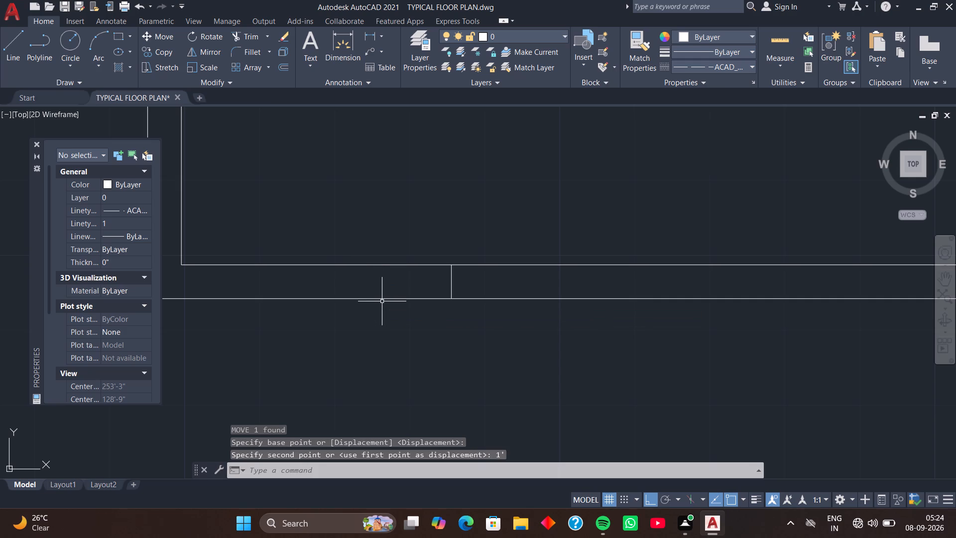
Trim the north wall's upper face line between the opening's west and east jamb lines.
scroll(623, 297, down, 3)
middle_drag(645, 315, 528, 312)
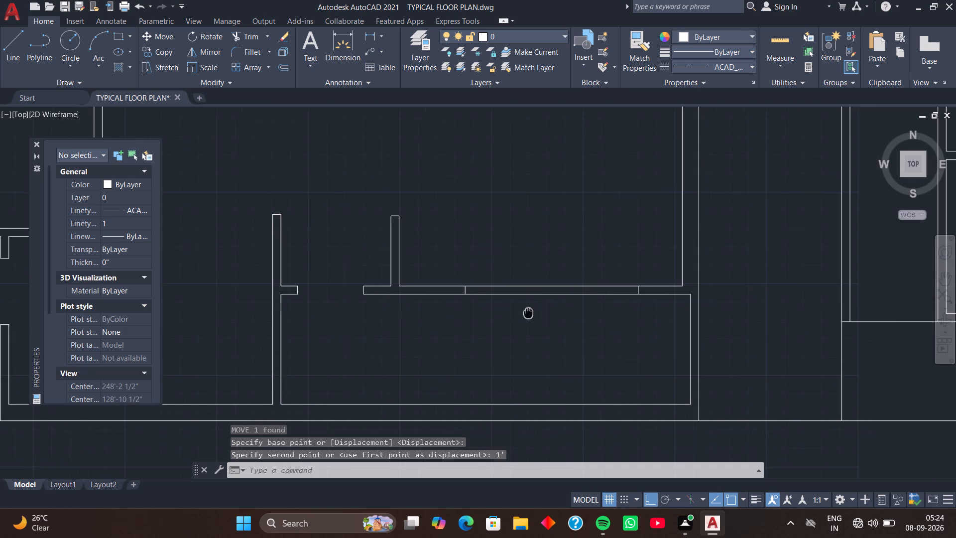
scroll(615, 302, up, 3)
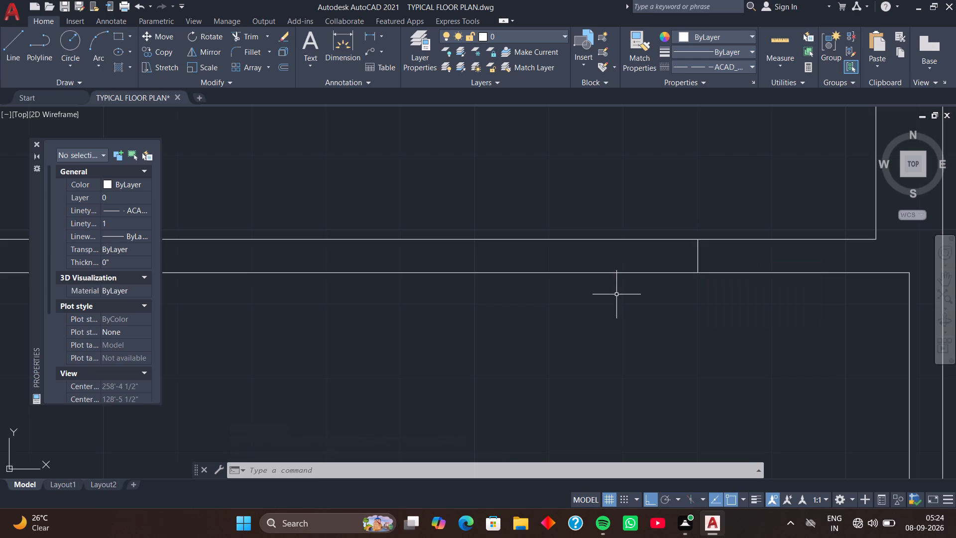
scroll(615, 295, down, 3)
middle_drag(588, 338, 609, 332)
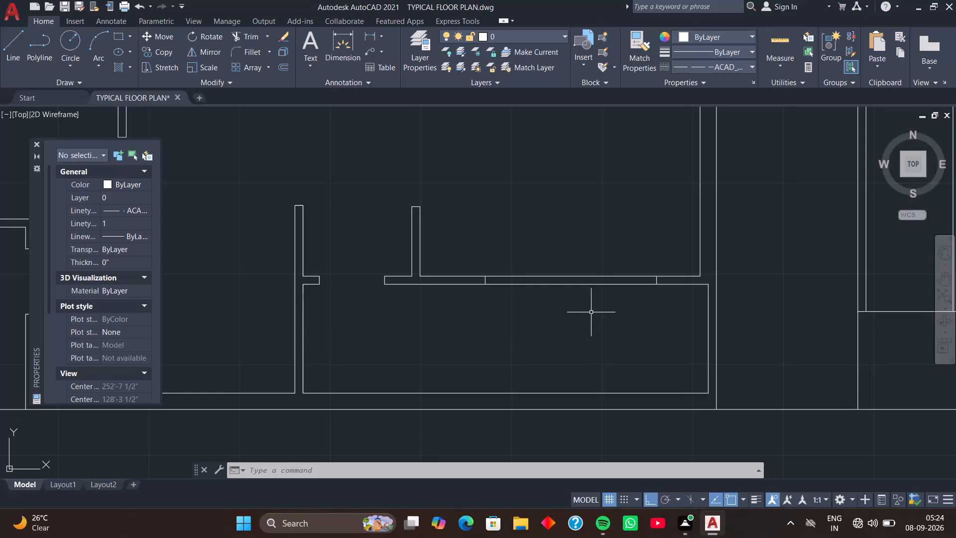
key(t)
key(r)
key(space)
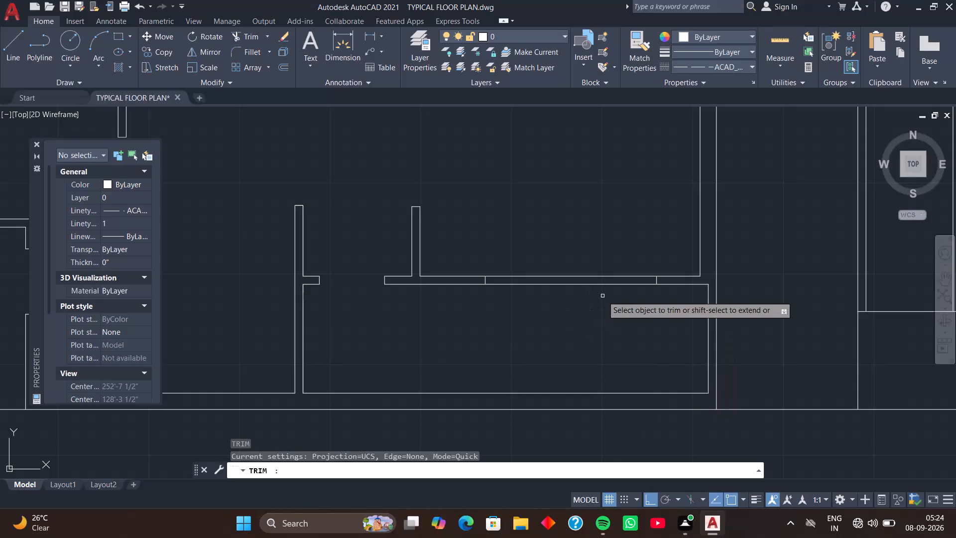
click(595, 274)
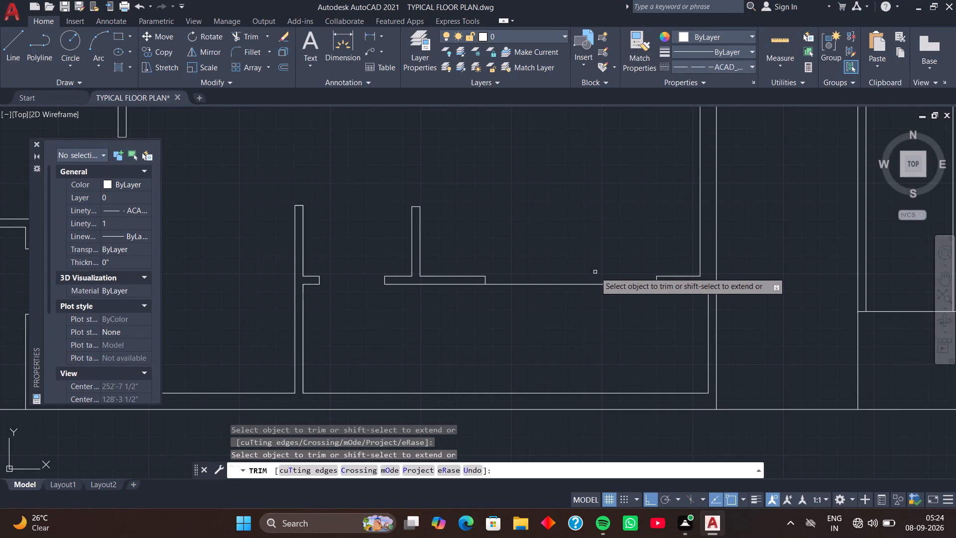
key(space)
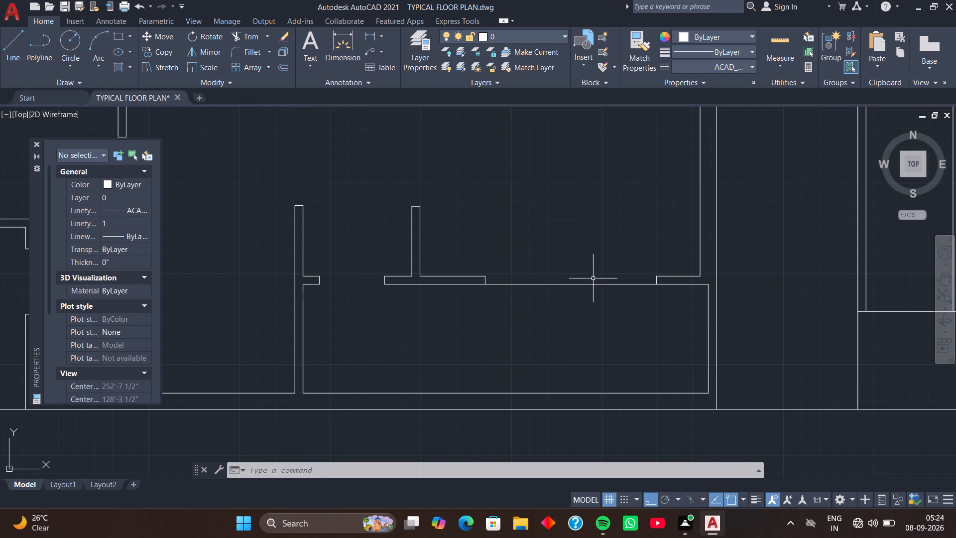
Draw a horizontal 7'-10 1/2" line joining the midpoints of the opening's east and west jamb lines.
text(l)
key(space)
scroll(647, 276, up, 2)
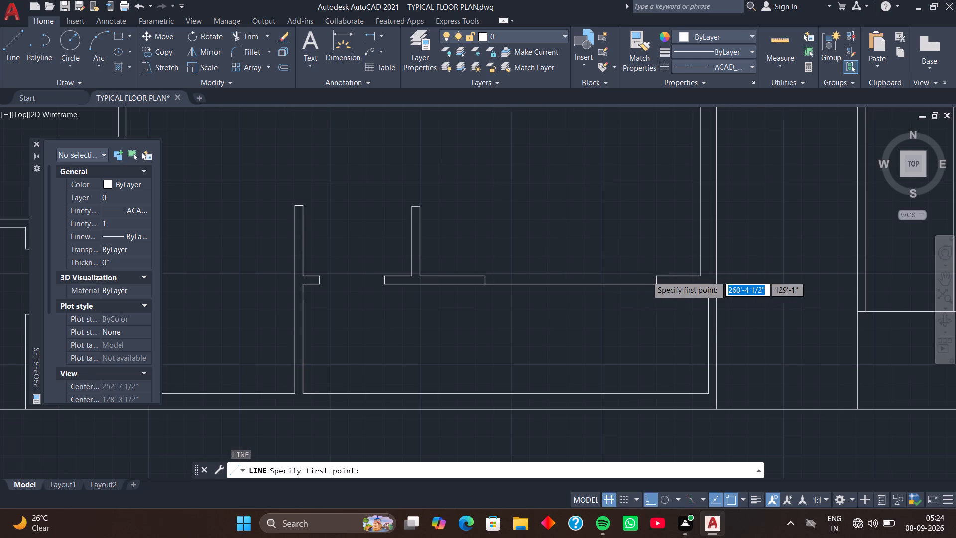
scroll(647, 276, up, 1)
click(663, 288)
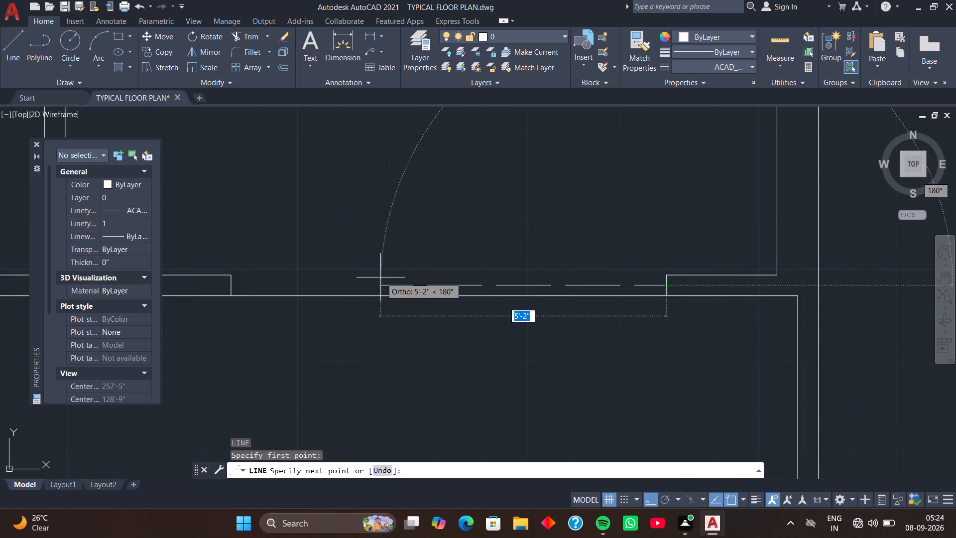
click(231, 287)
key(space)
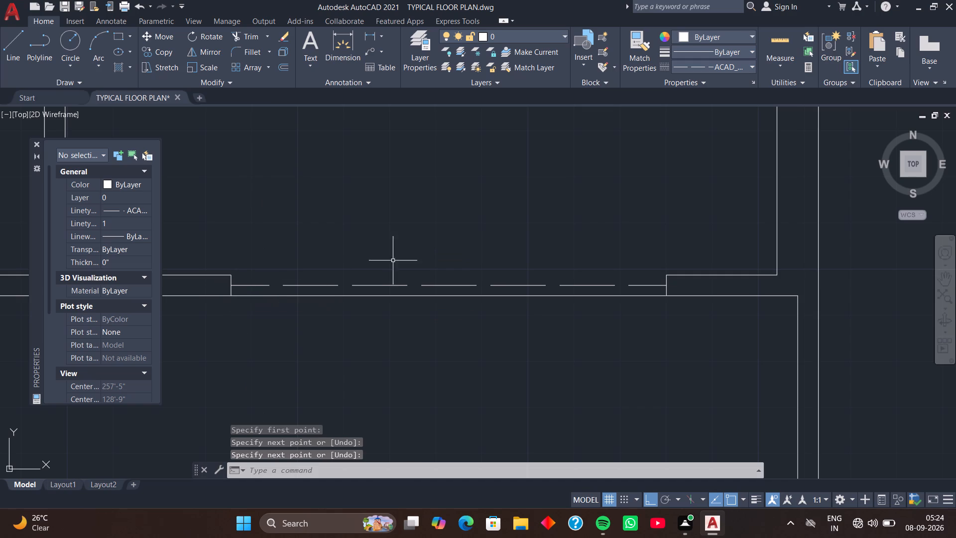
Change the linetype of the line between the jamb midpoints to ByLayer.
click(573, 285)
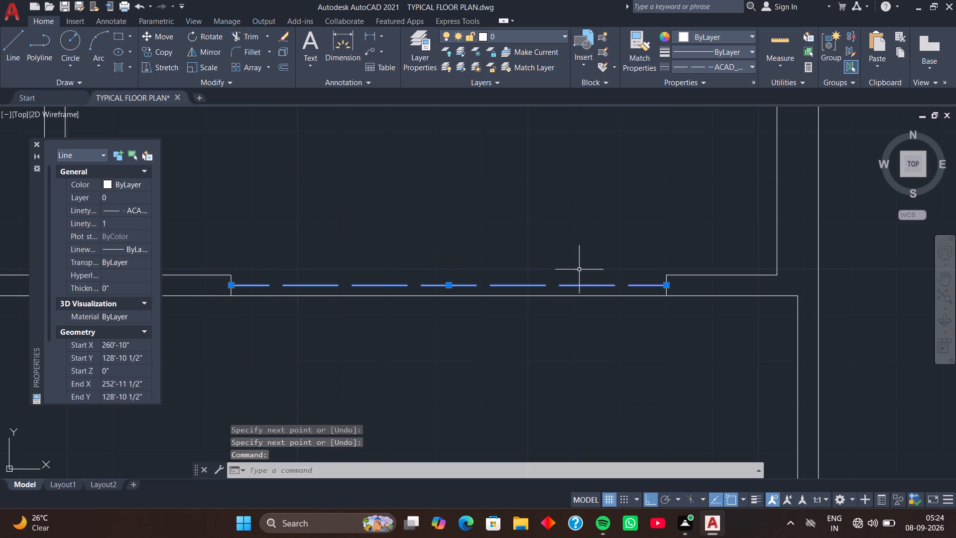
click(750, 65)
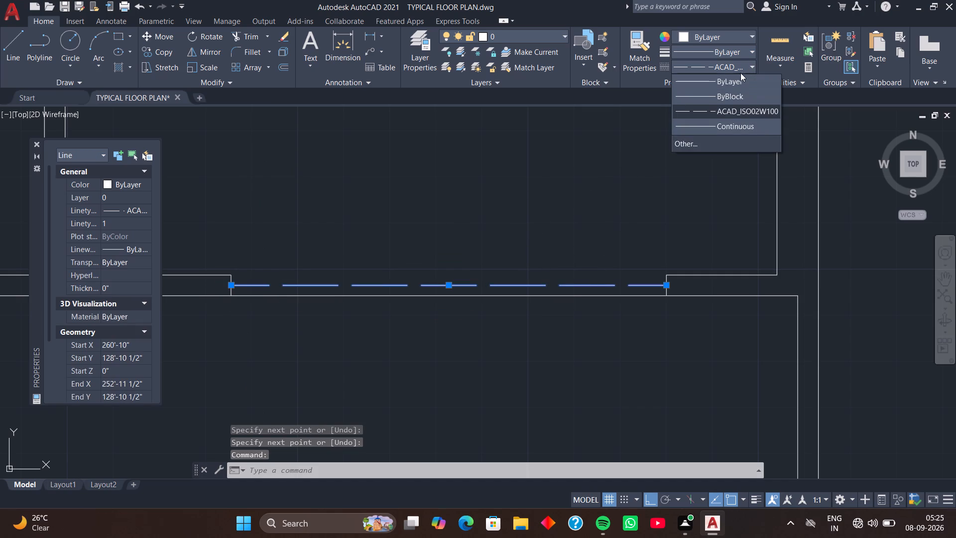
click(740, 79)
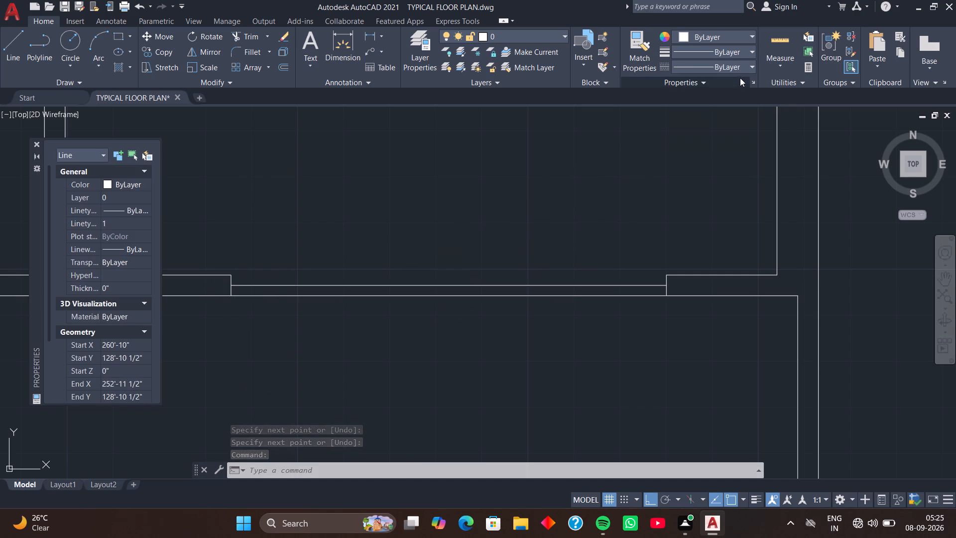
key(Escape)
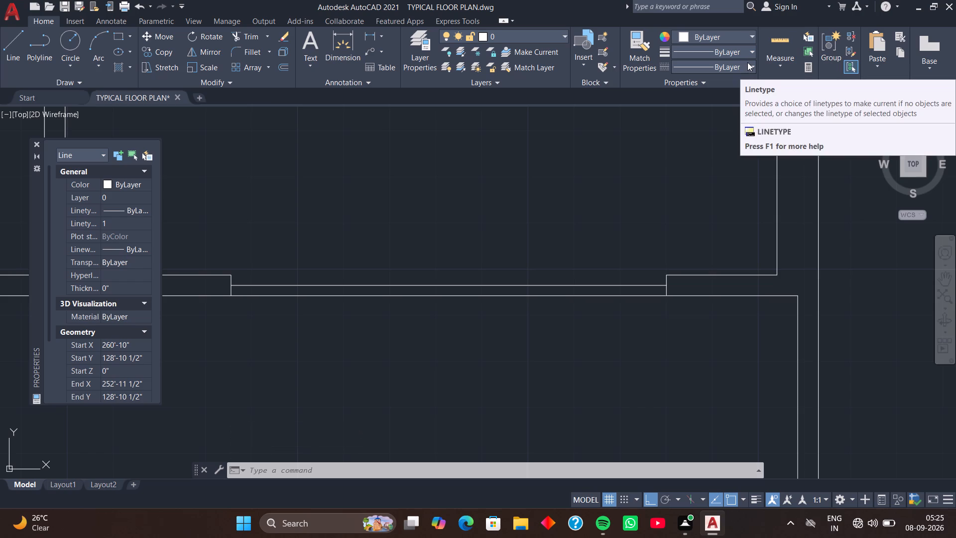
click(747, 62)
click(735, 82)
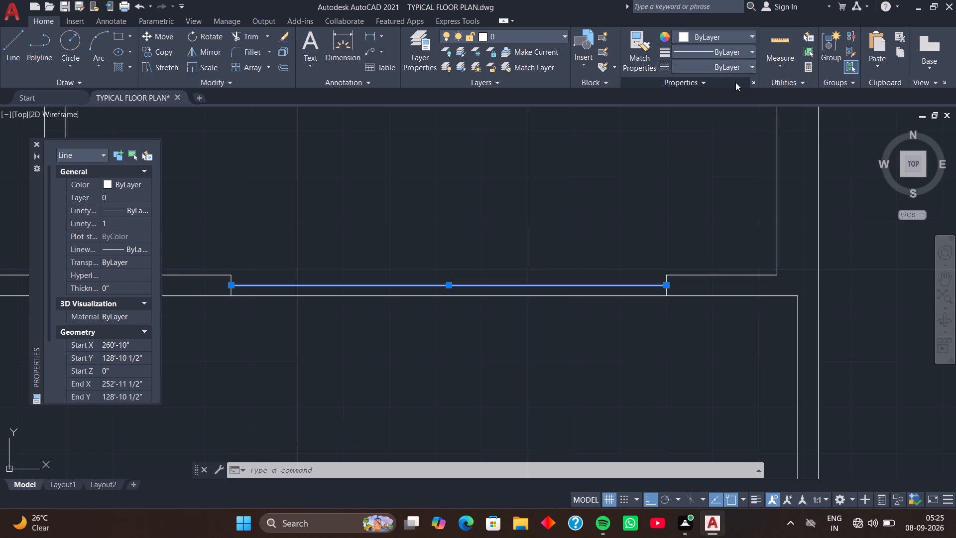
key(Escape)
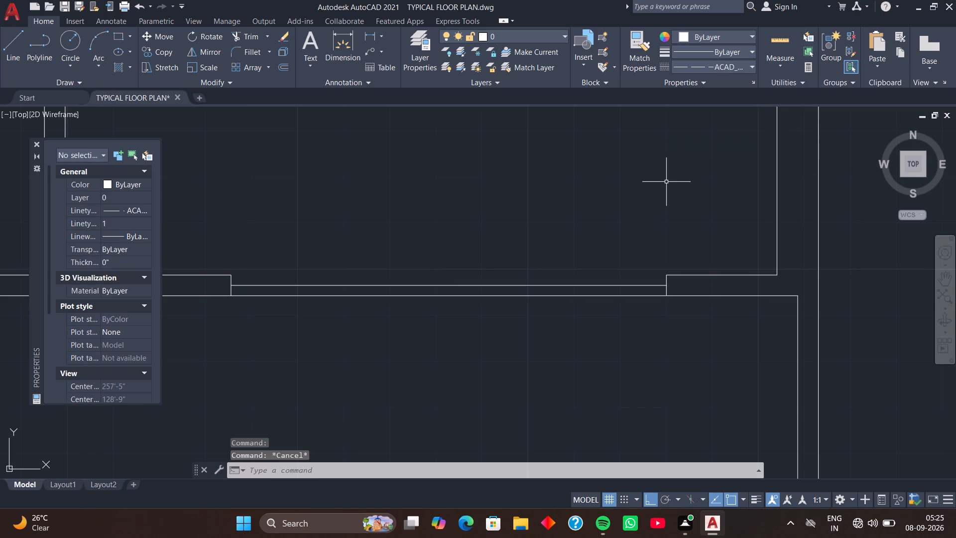
Set the current linetype for new objects to ByLayer.
click(752, 65)
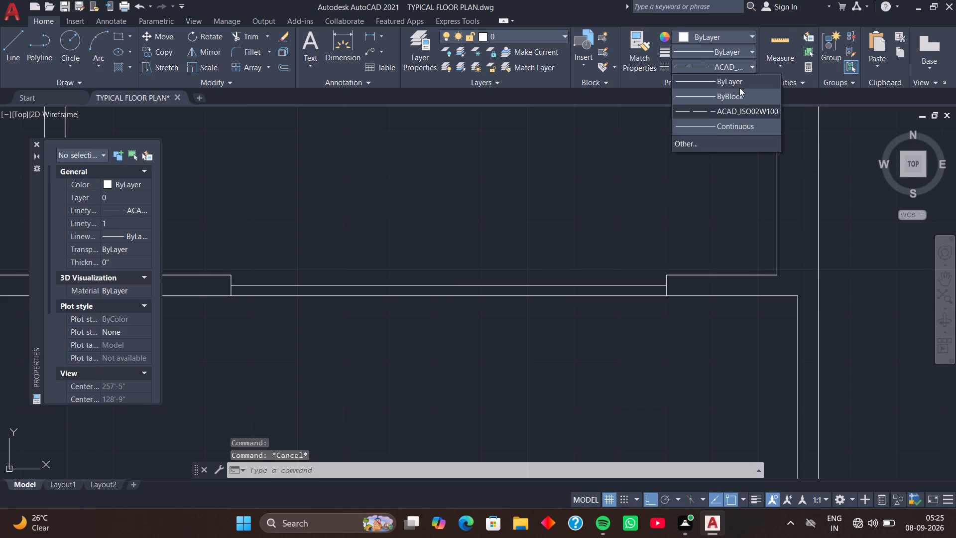
click(739, 84)
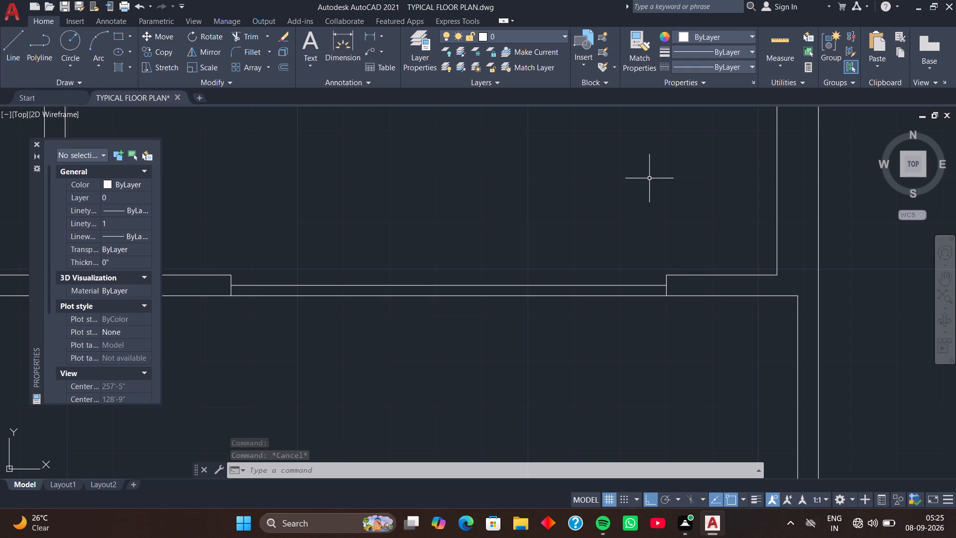
Offset the opening's middle line 0.25" to the south.
middle_drag(595, 227, 662, 212)
middle_drag(645, 208, 679, 180)
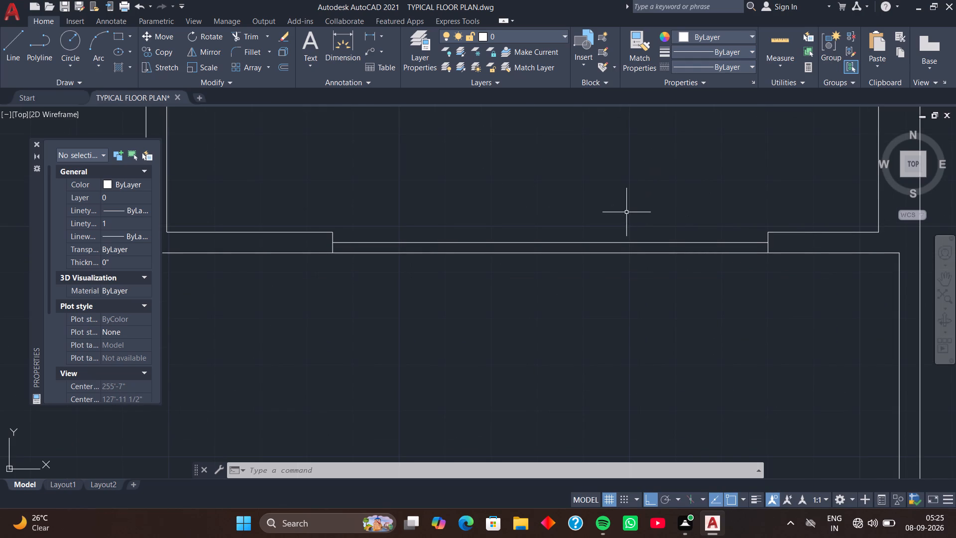
scroll(626, 212, up, 1)
middle_drag(630, 238, 645, 173)
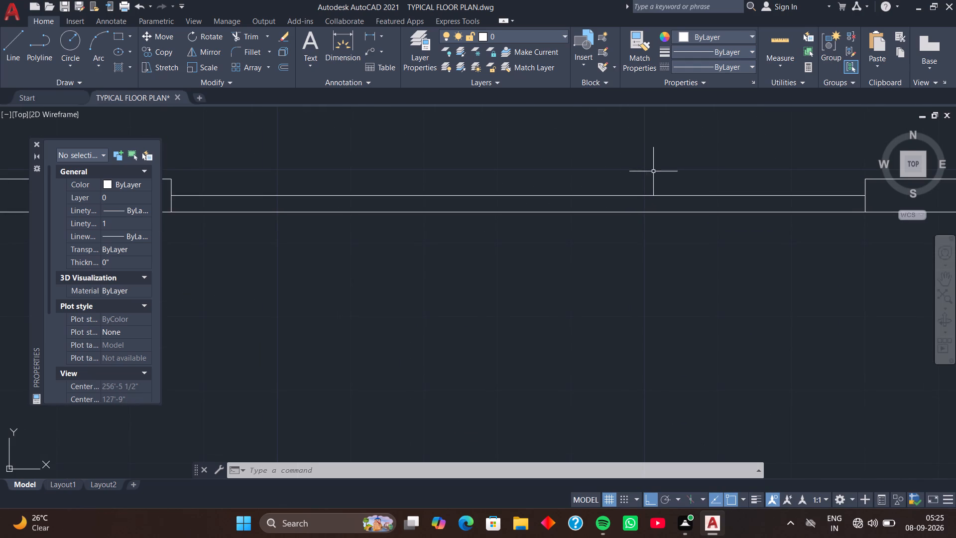
text(o)
key(space)
key(space)
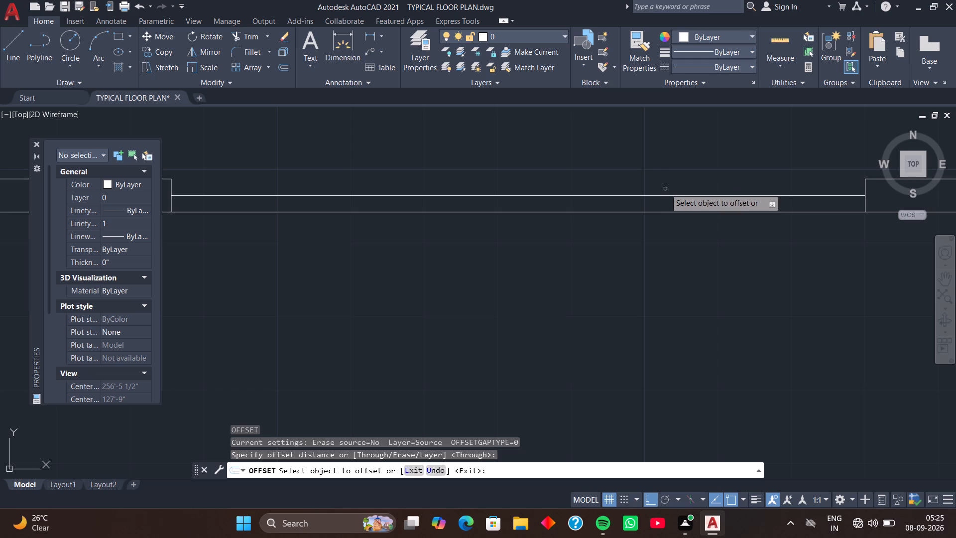
click(670, 195)
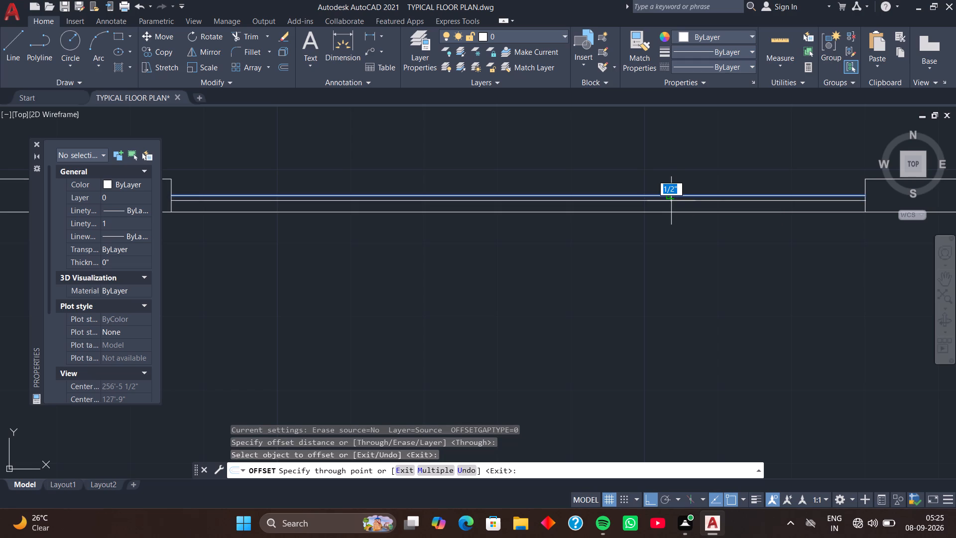
text(0.25)
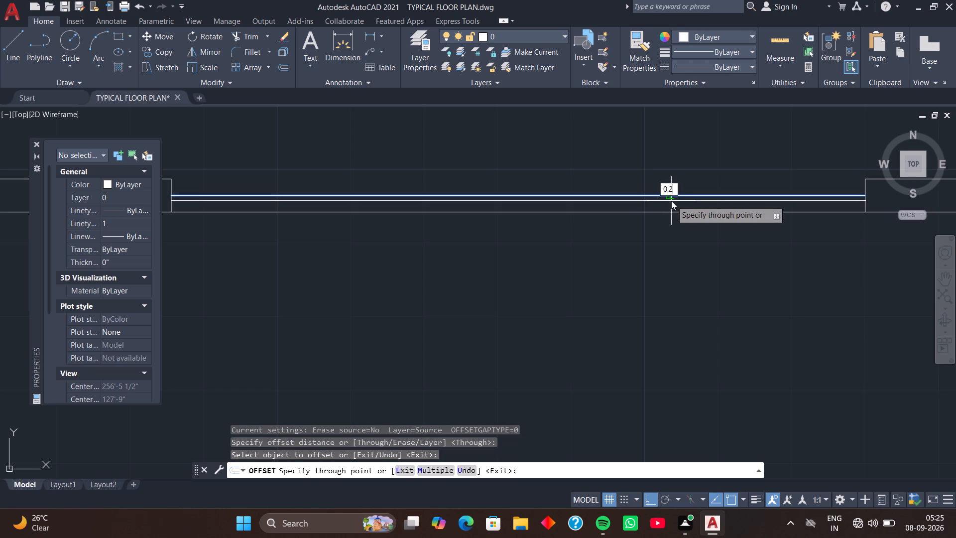
key(Return)
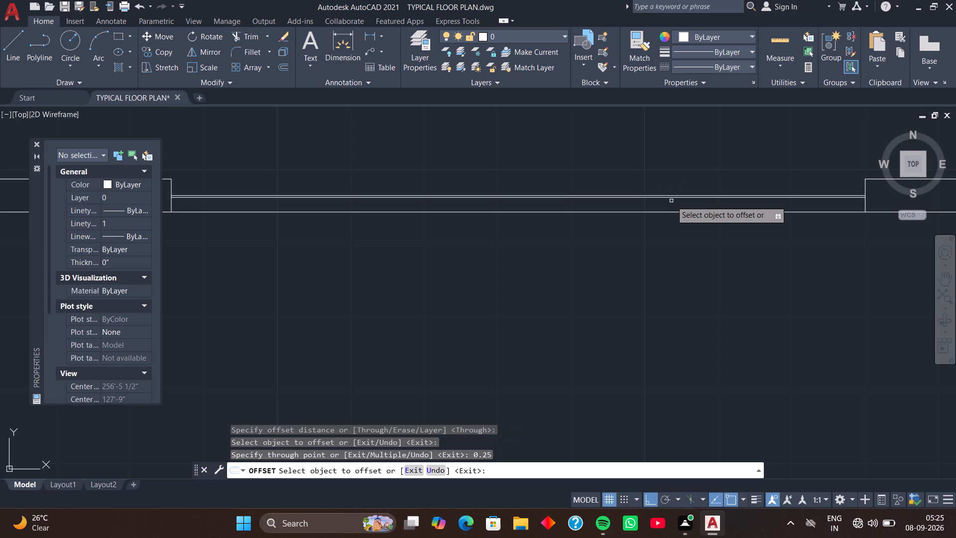
Draw a vertical 9" line across the south wall's thickness at the long southeast room's southwest inner corner.
scroll(663, 246, down, 2)
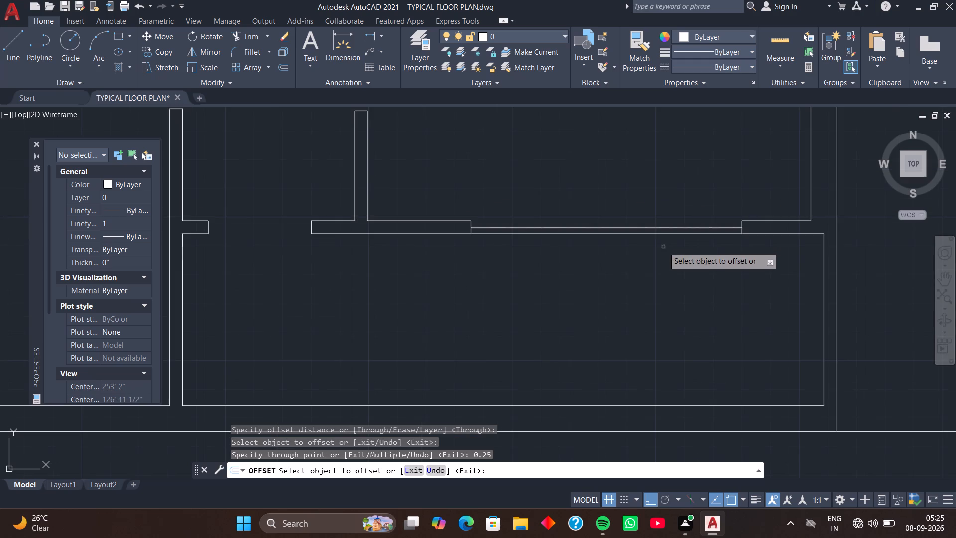
middle_drag(664, 272, 648, 240)
key(Escape)
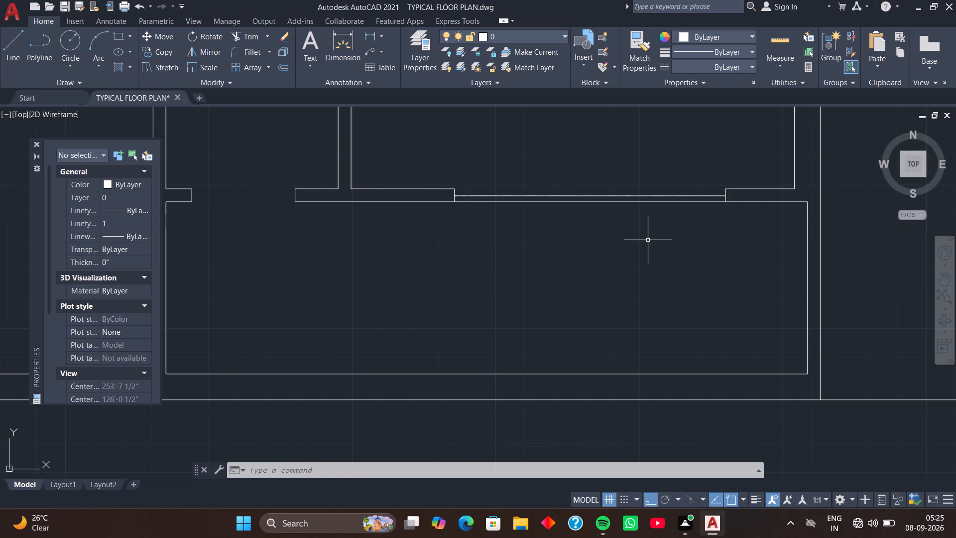
scroll(644, 237, down, 2)
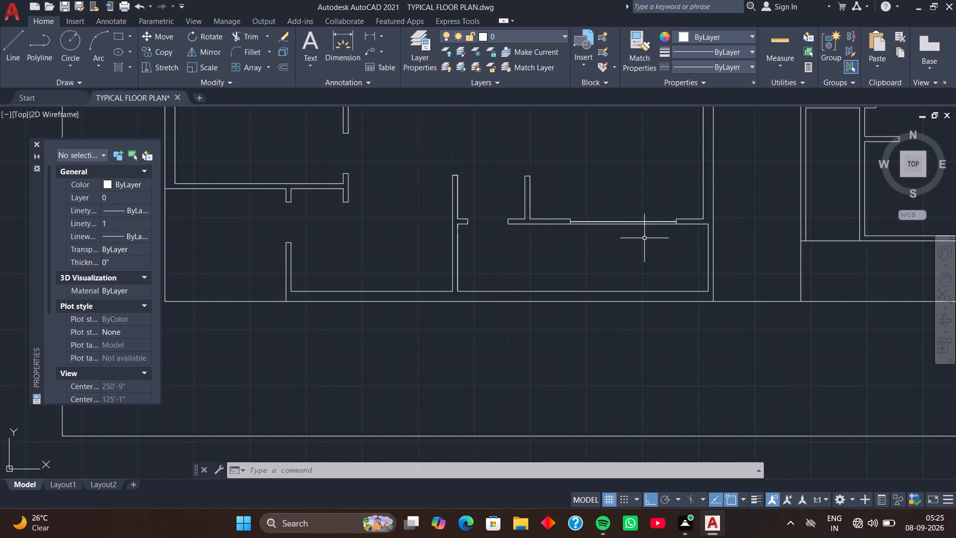
middle_drag(618, 270, 635, 249)
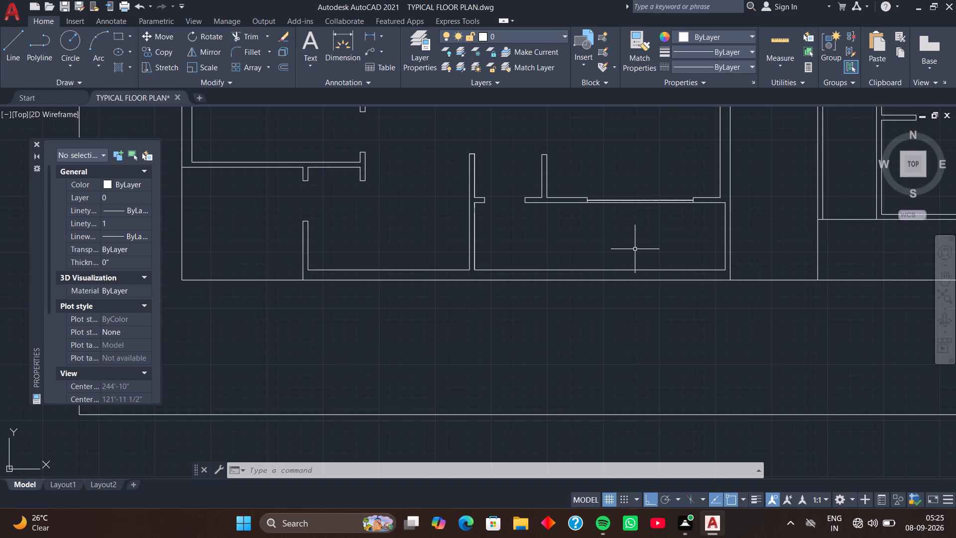
middle_drag(578, 321, 599, 317)
scroll(520, 303, up, 2)
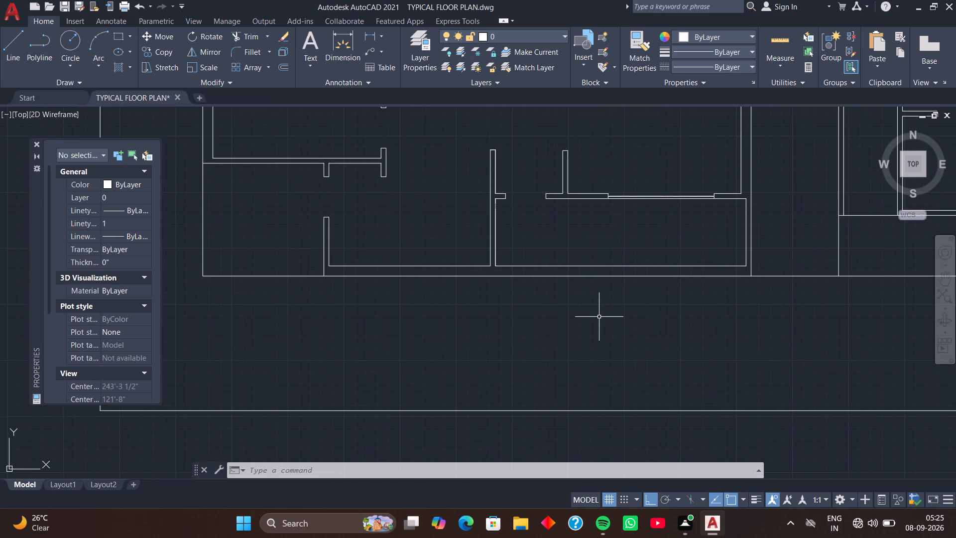
scroll(520, 303, up, 1)
middle_drag(448, 266, 504, 389)
middle_drag(475, 289, 487, 318)
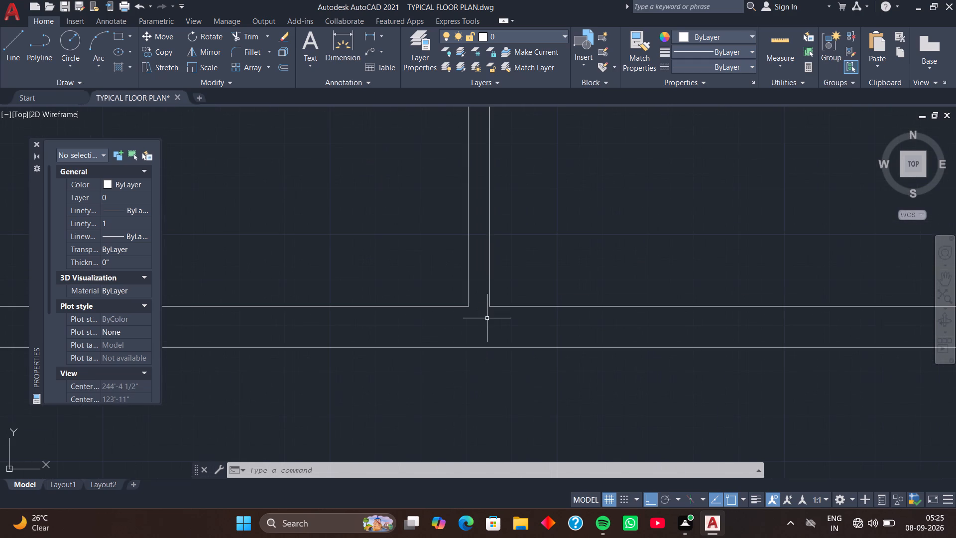
text(l)
key(space)
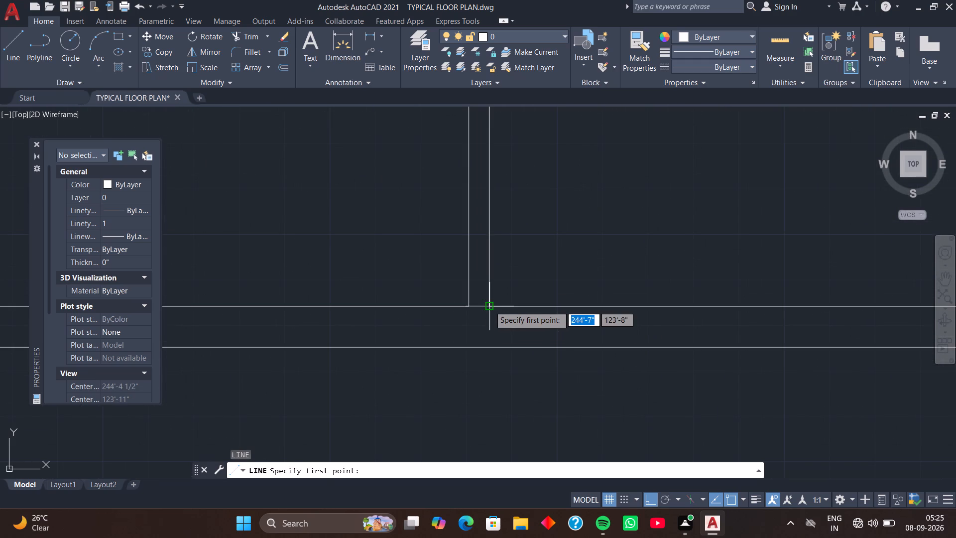
click(489, 306)
click(491, 349)
key(space)
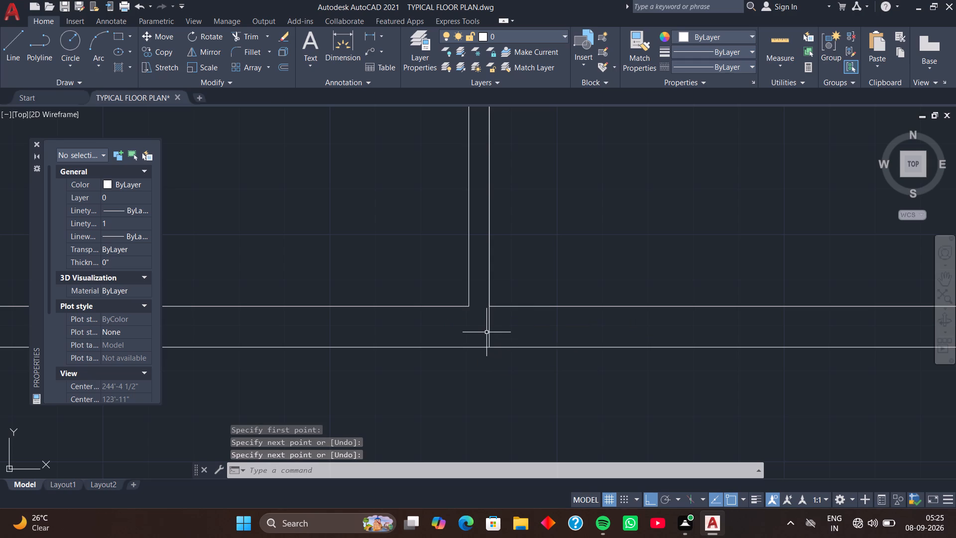
Move the short line across the south wall 6' to the east.
click(489, 332)
key(m)
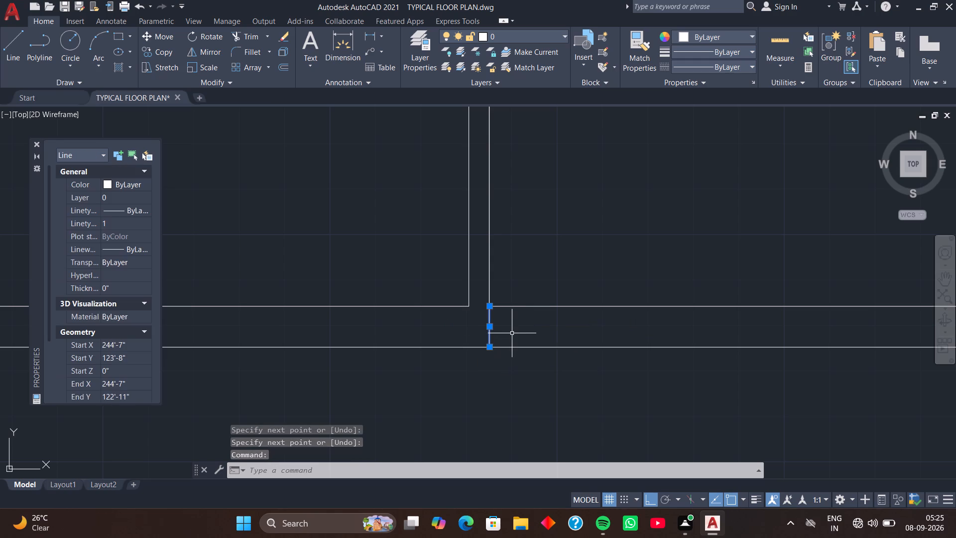
key(space)
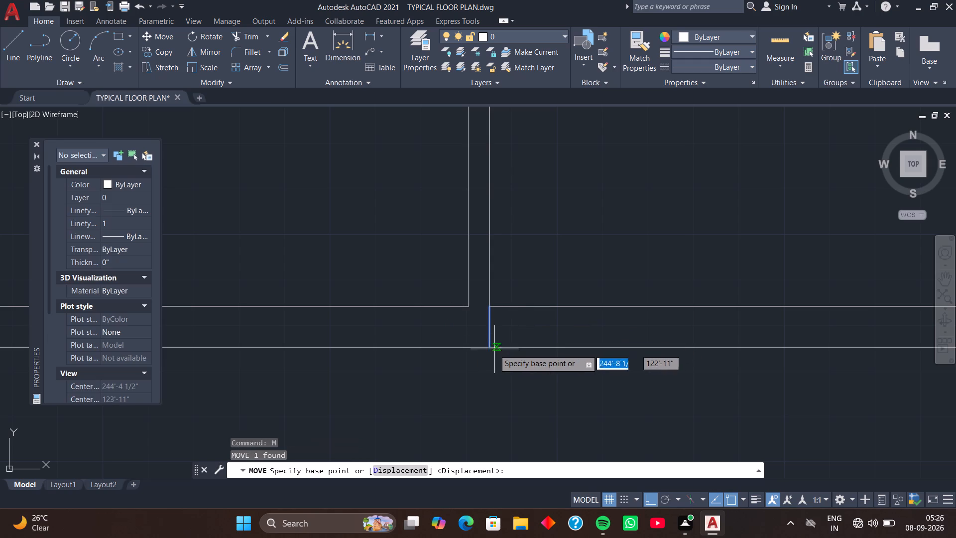
click(489, 350)
scroll(619, 362, down, 2)
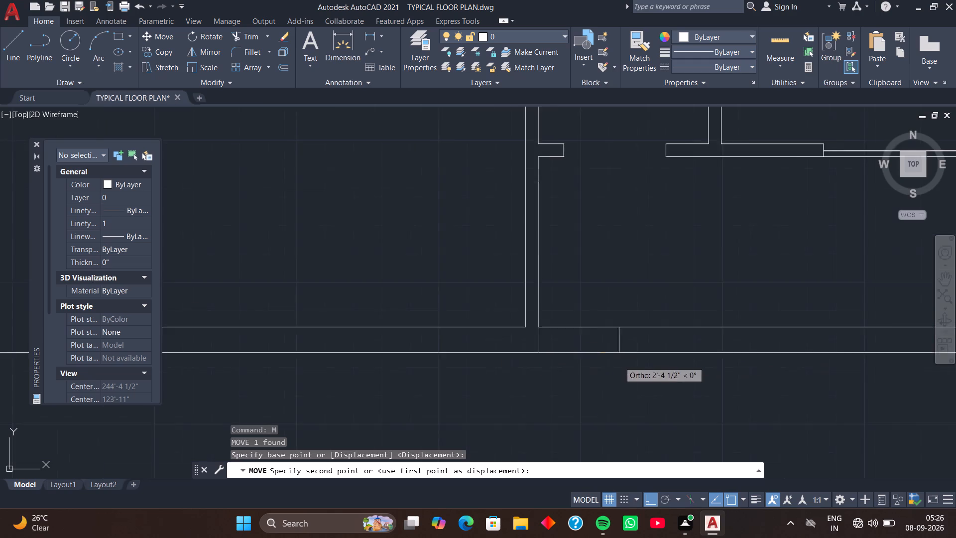
middle_drag(622, 363, 542, 346)
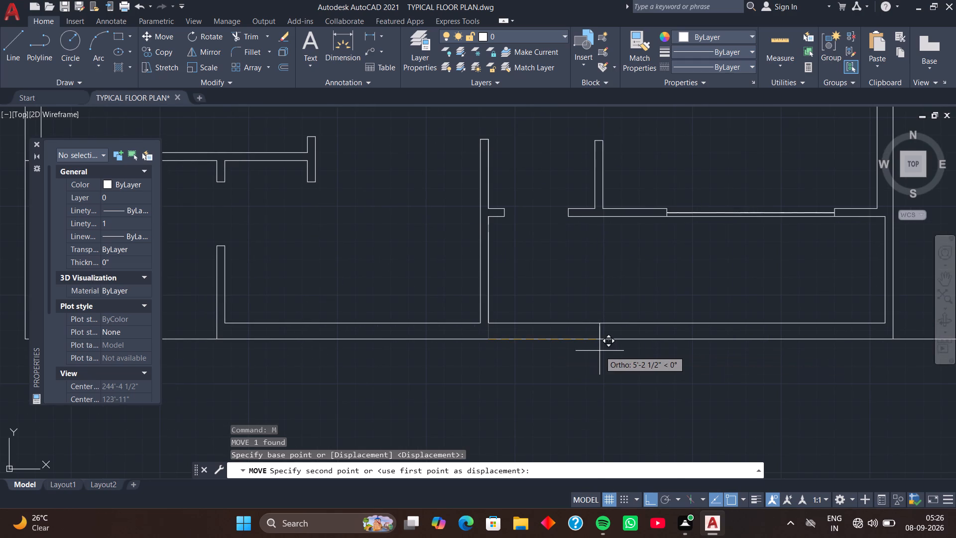
key(6)
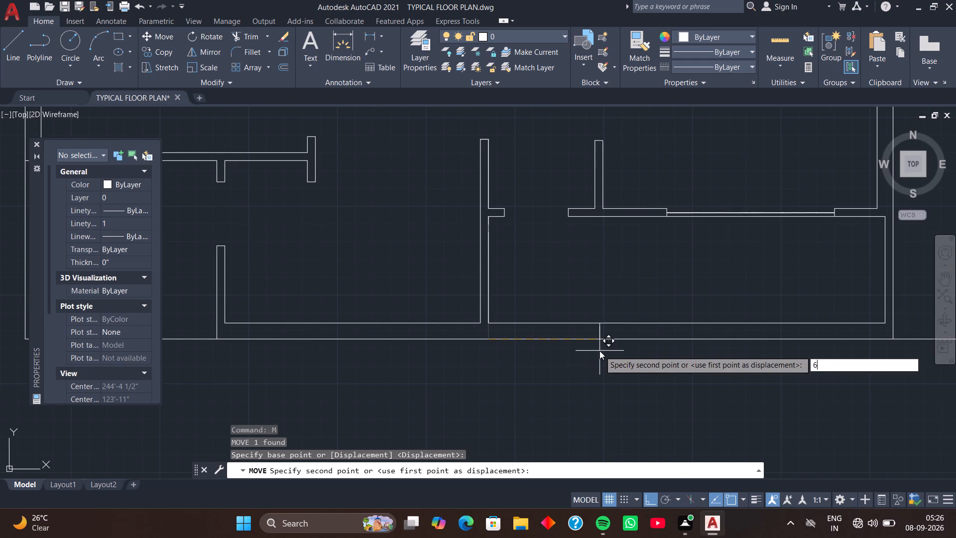
key(apostrophe)
key(Return)
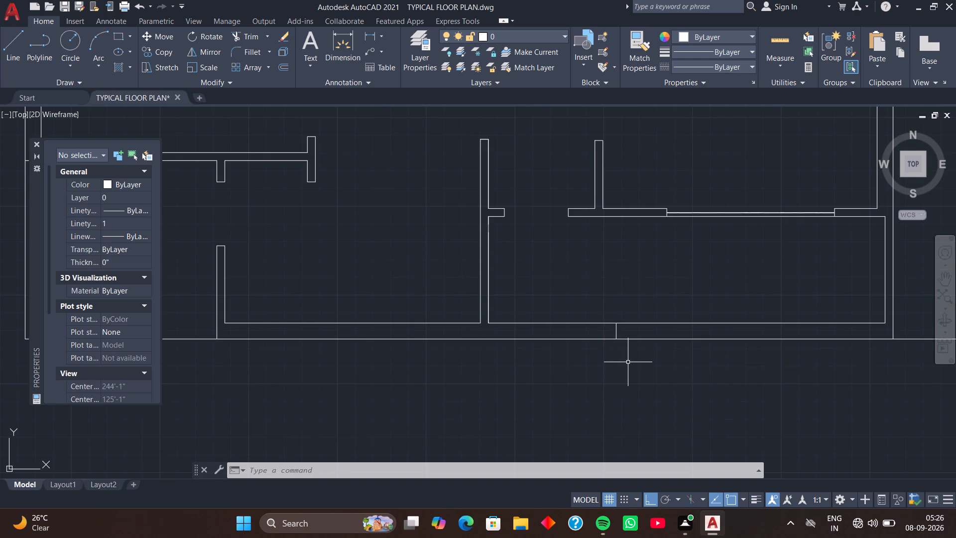
Trim the south wall's inner line from the short cross line east to the room's east wall.
text(tr)
key(space)
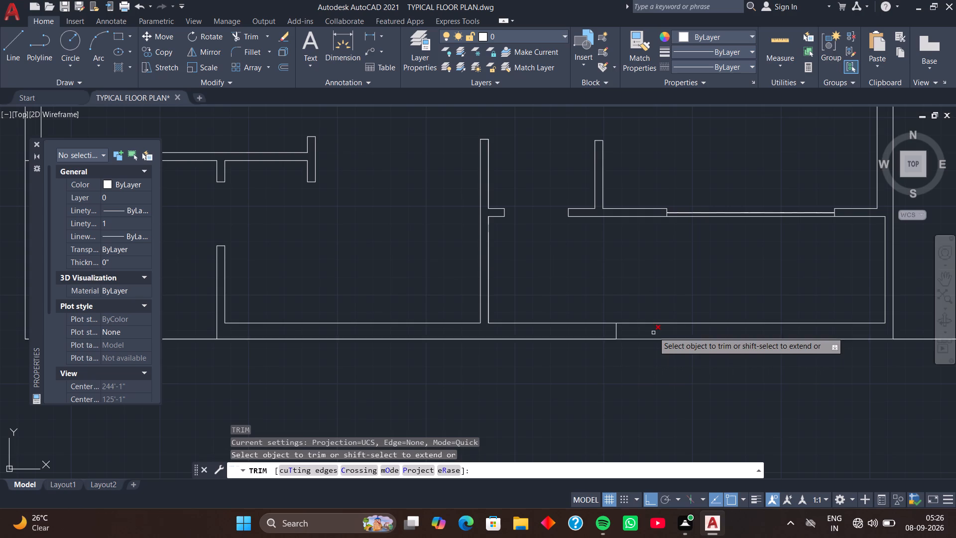
click(661, 325)
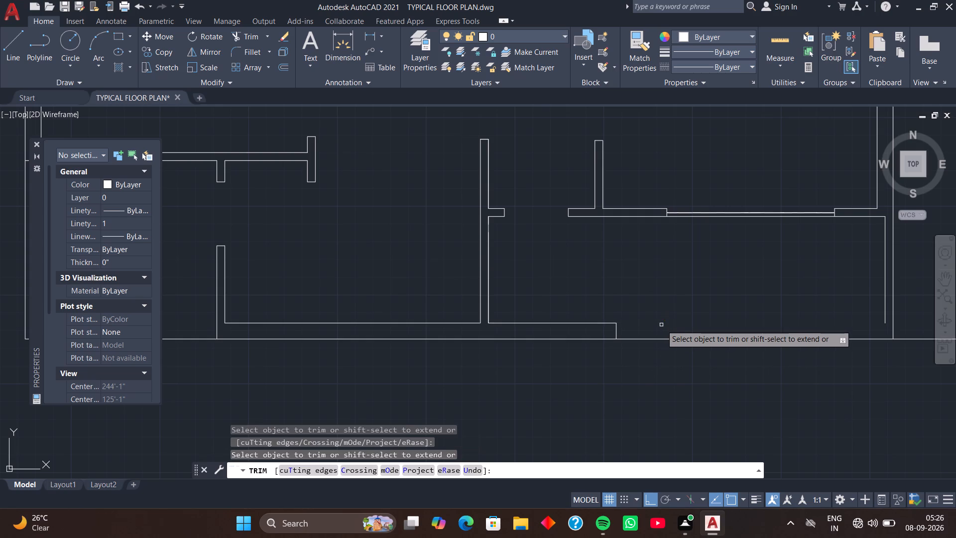
key(space)
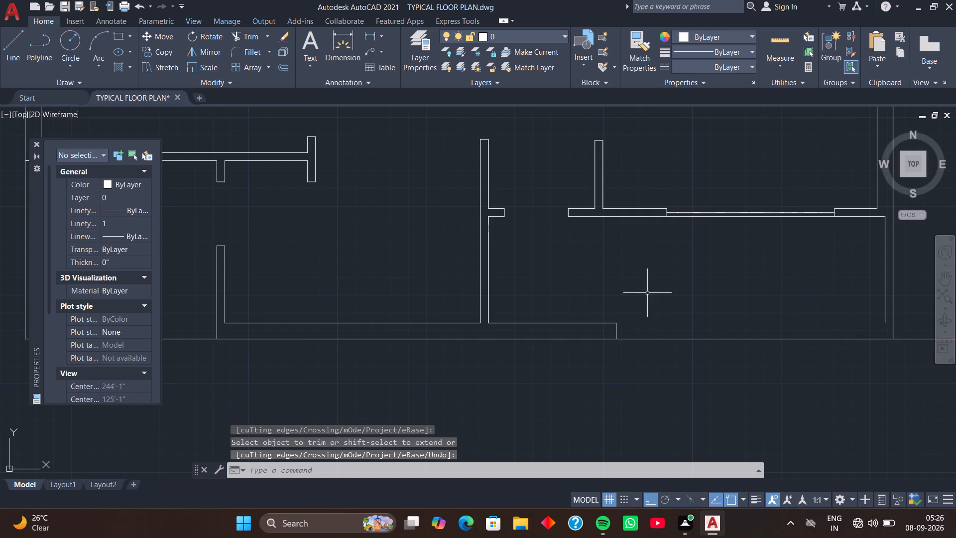
Extend the inner line of the long room's east wall south to the outer wall line.
key(e)
key(x)
key(space)
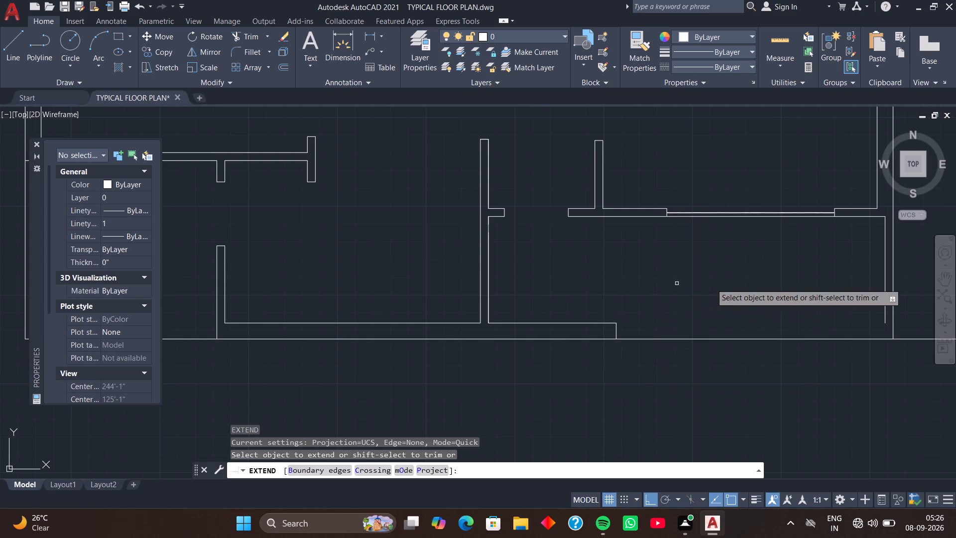
click(886, 293)
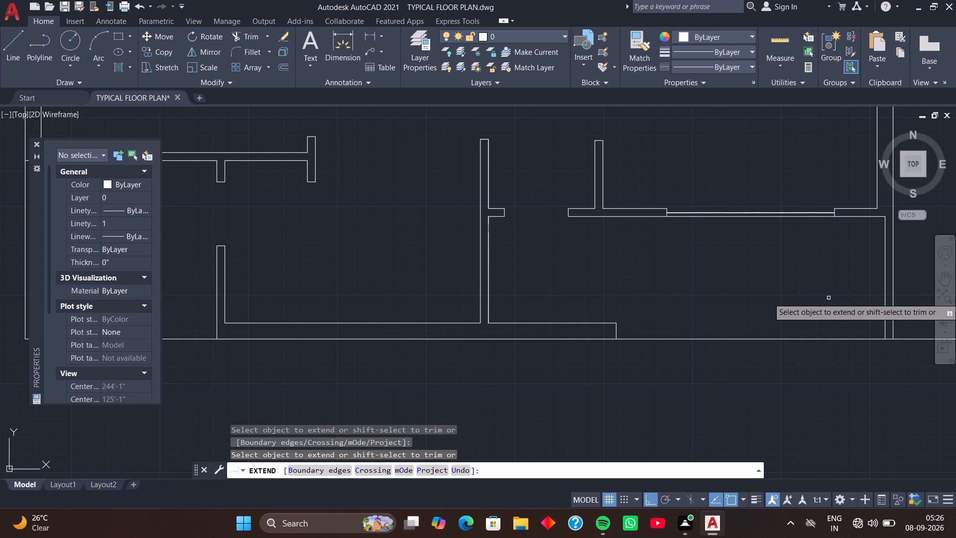
key(space)
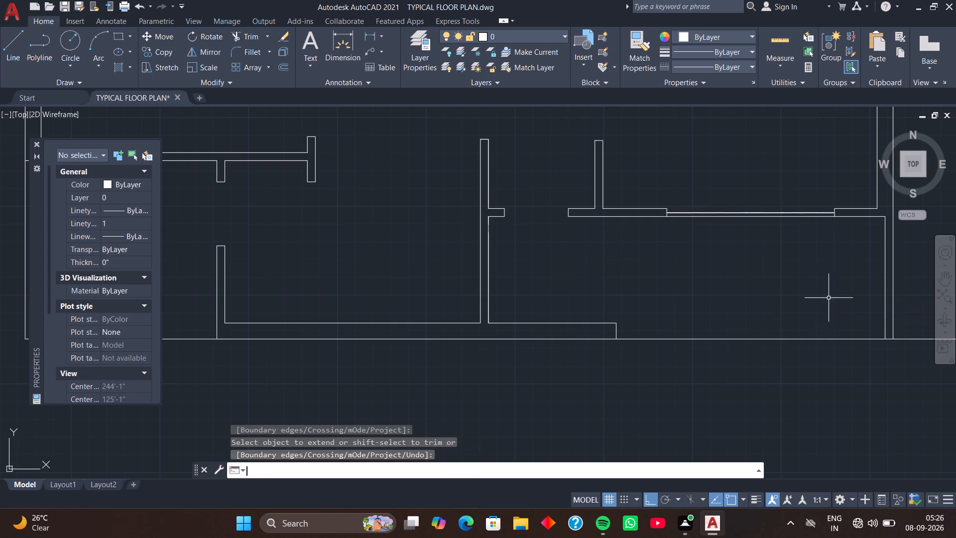
Draw a horizontal line just inside the outer south wall line, from the short cross line to the east wall's inner line.
text(l)
key(space)
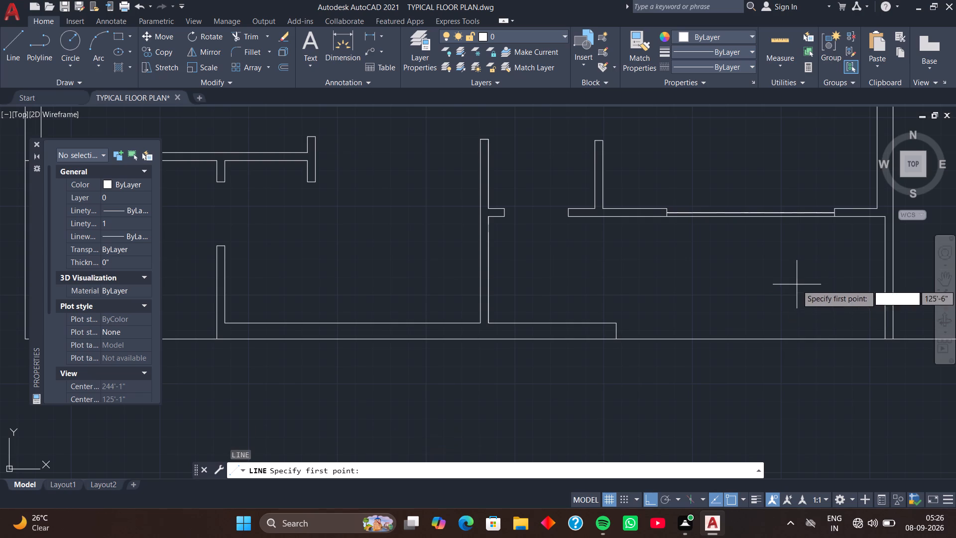
middle_drag(699, 287, 723, 255)
middle_drag(705, 284, 709, 283)
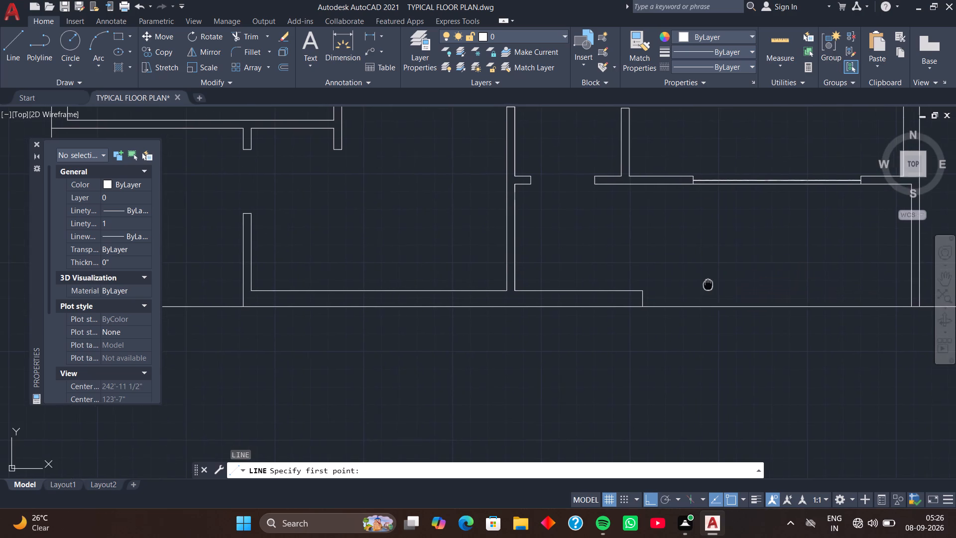
middle_drag(709, 283, 713, 281)
scroll(667, 294, up, 2)
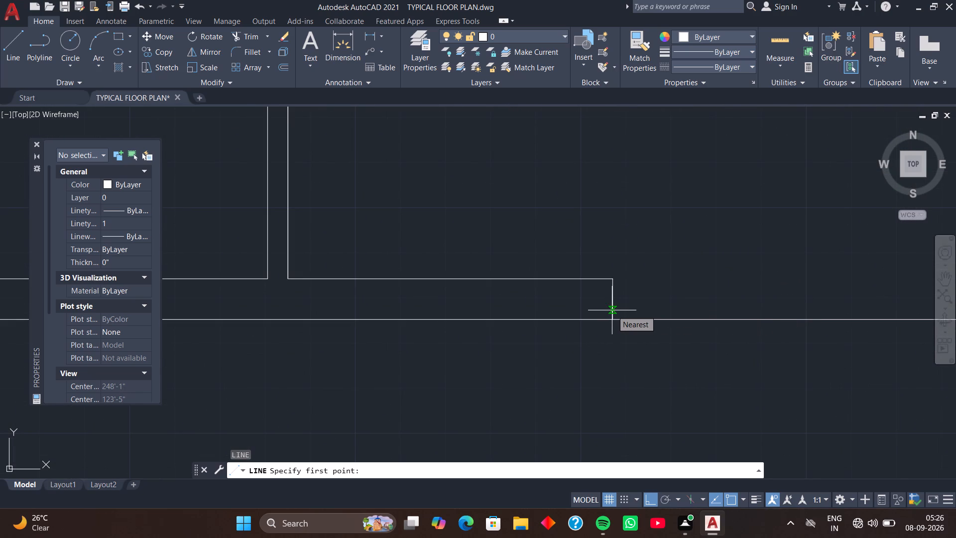
click(612, 310)
scroll(732, 305, down, 1)
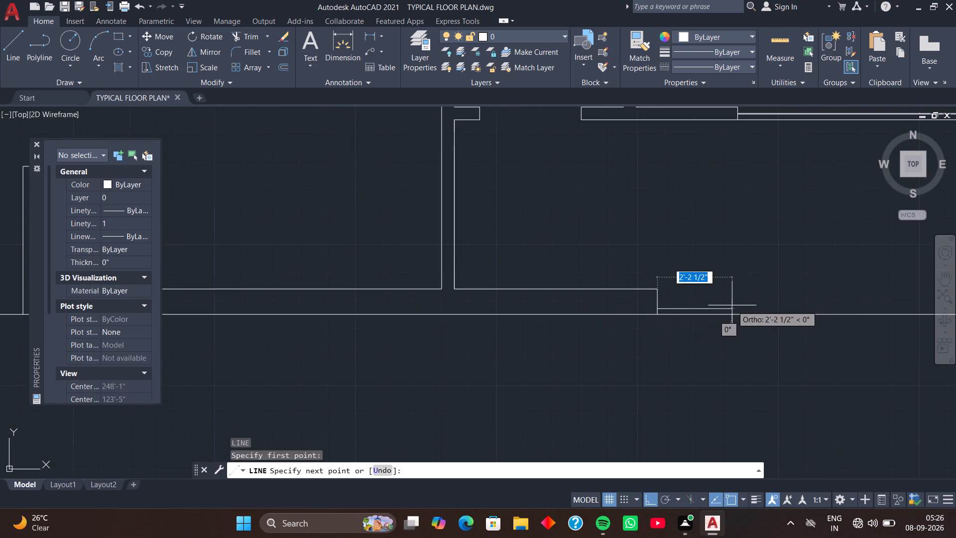
middle_drag(735, 306, 538, 268)
scroll(538, 268, down, 1)
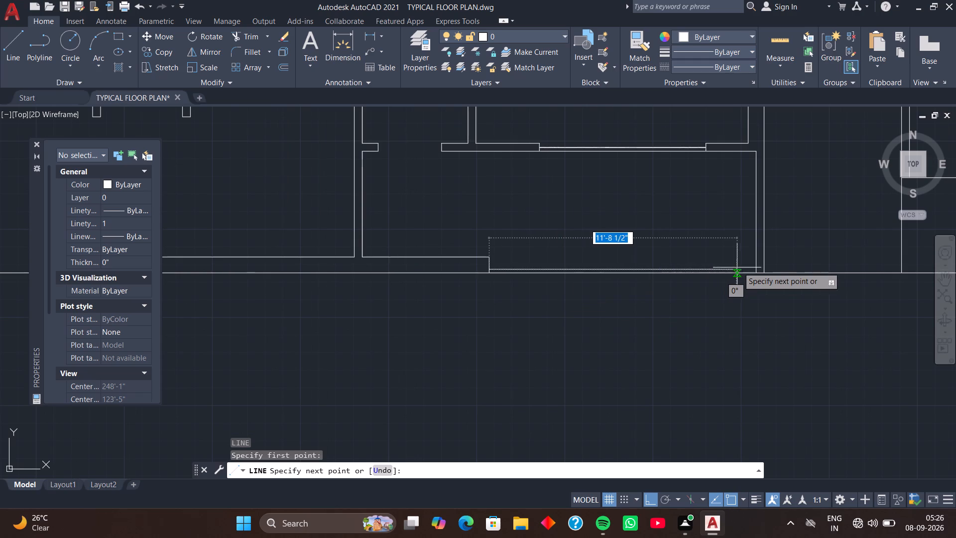
scroll(738, 267, up, 1)
click(761, 271)
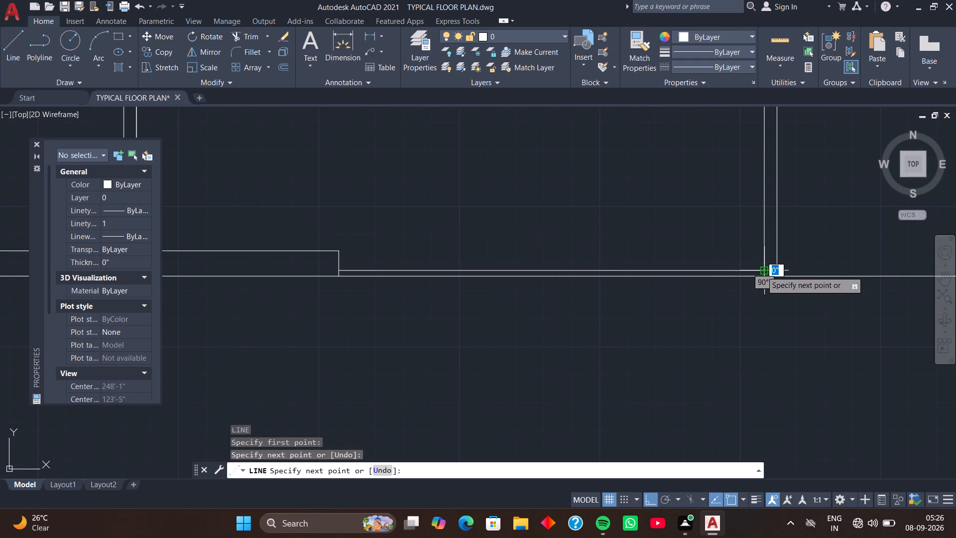
key(space)
Draw a horizontal 9" line across the east wall at the southeast inner corner of the room north of the long room.
scroll(773, 295, down, 1)
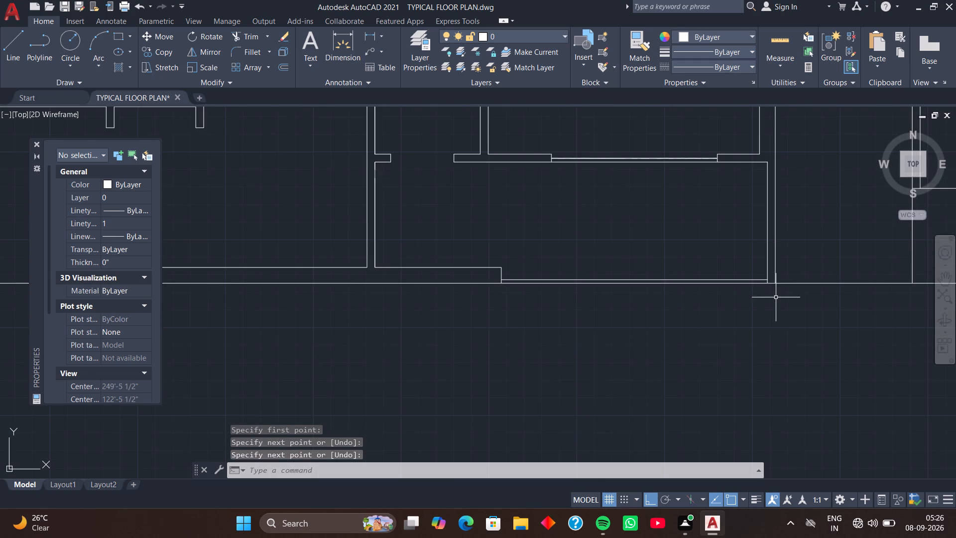
scroll(778, 299, down, 1)
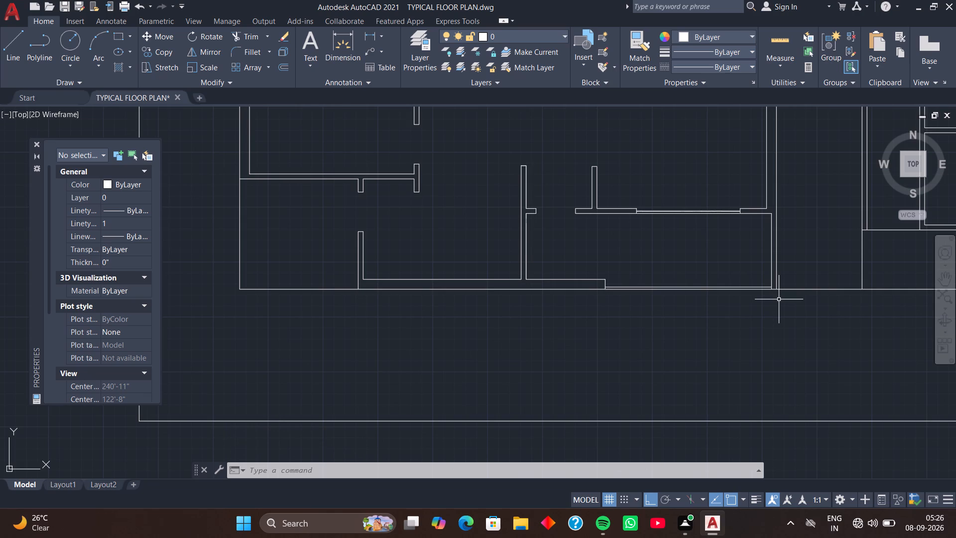
scroll(720, 236, down, 1)
middle_drag(720, 236, 693, 324)
middle_click(691, 281)
scroll(704, 292, up, 3)
middle_drag(718, 313, 666, 288)
key(l)
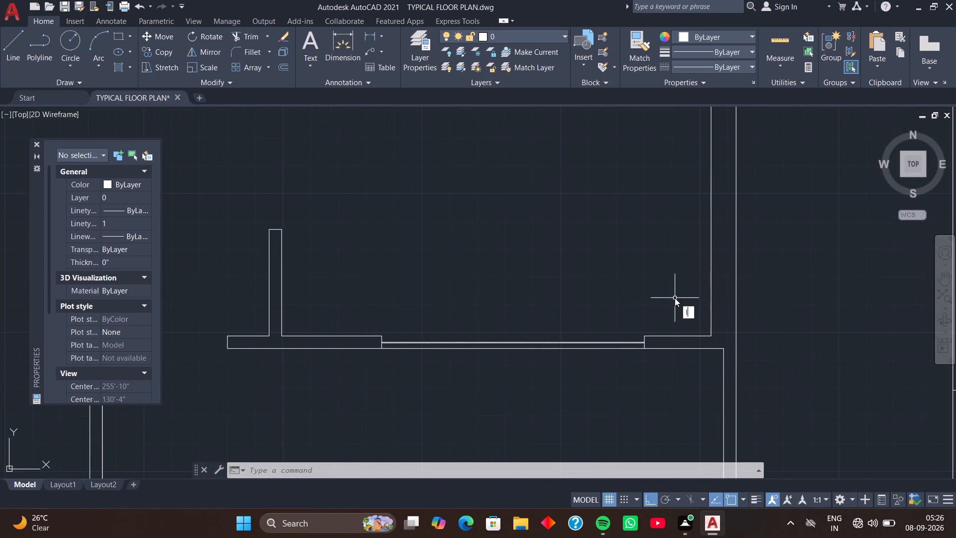
key(space)
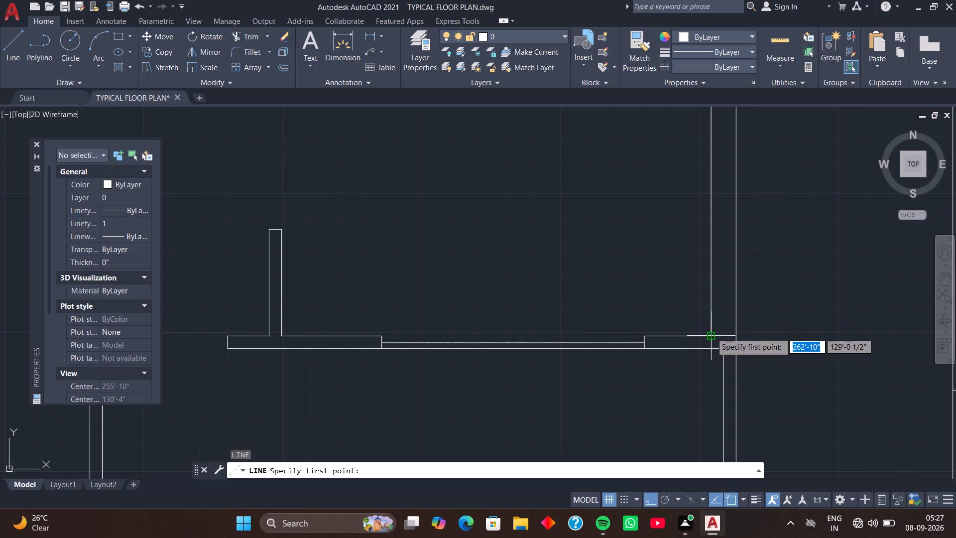
click(711, 333)
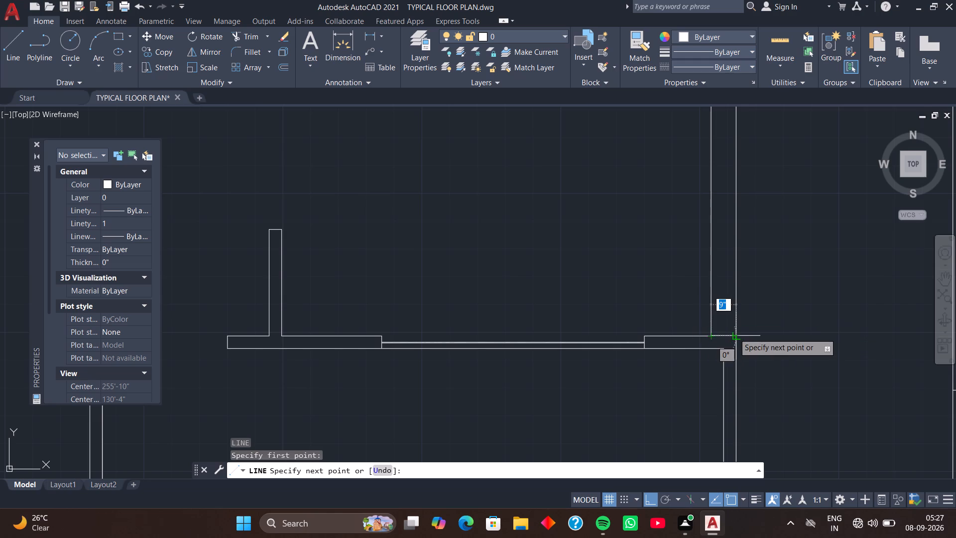
click(734, 333)
key(space)
Move the short line across the east wall 1' to the north.
click(730, 335)
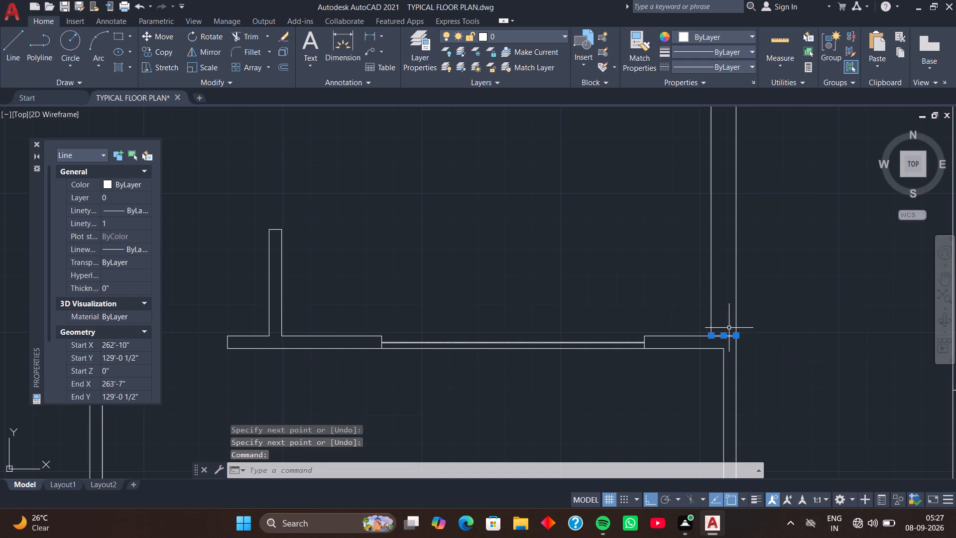
text(m)
key(space)
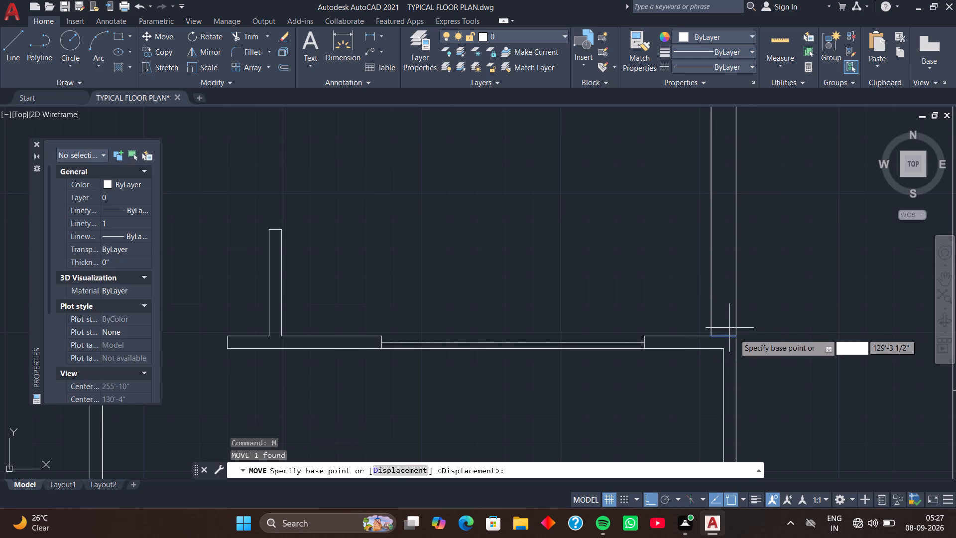
click(735, 335)
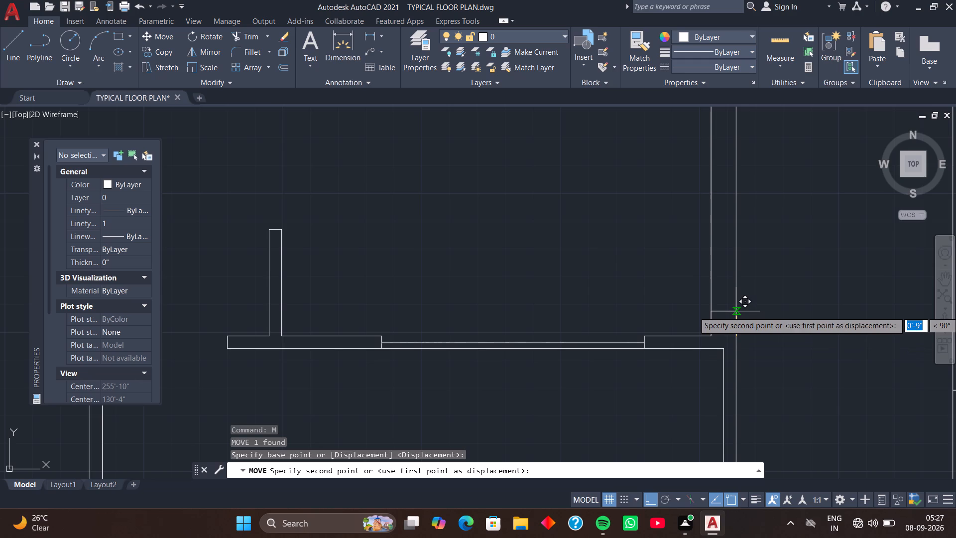
text(1')
key(Return)
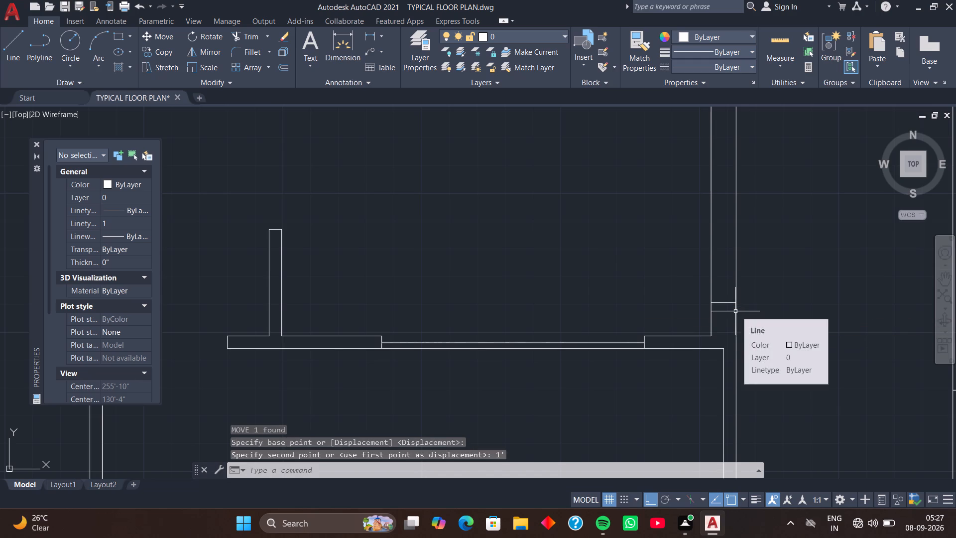
Copy the short line across the east wall 4' to the north.
click(725, 302)
key(c)
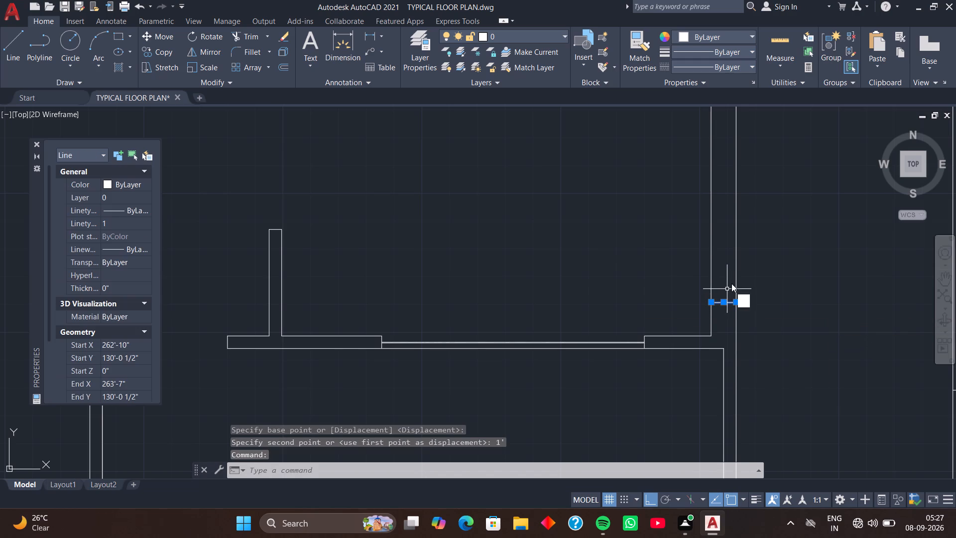
key(o)
key(space)
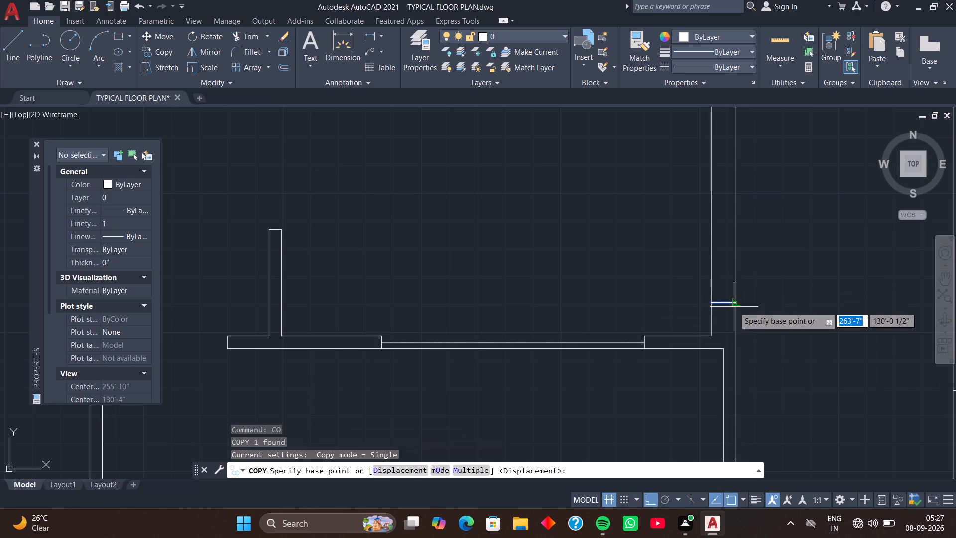
click(734, 300)
scroll(736, 274, down, 1)
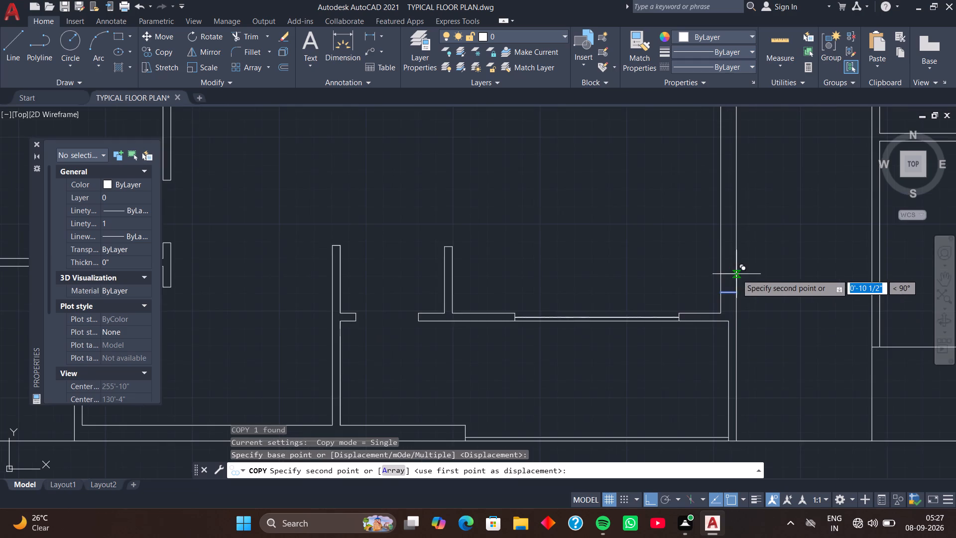
middle_drag(737, 274, 725, 365)
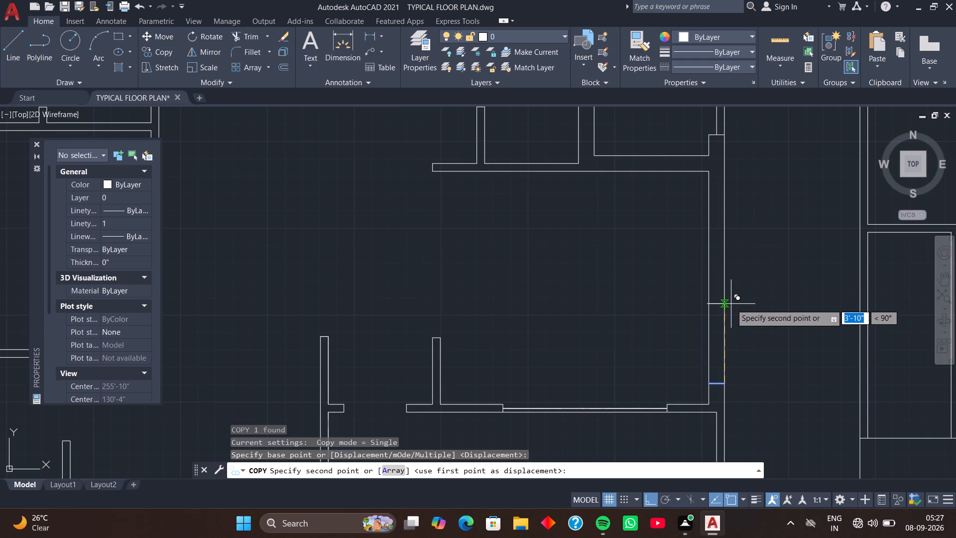
key(4)
key(apostrophe)
key(Return)
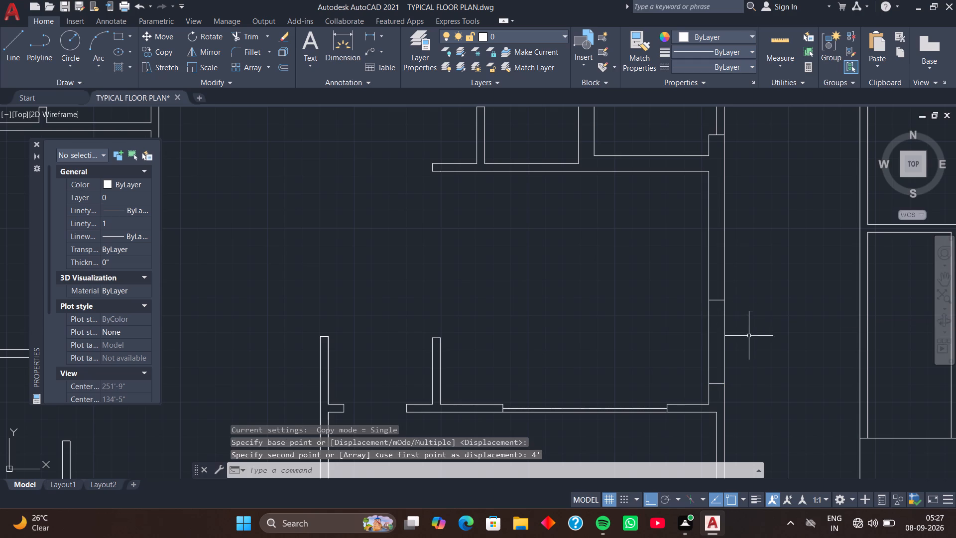
Trim the east wall's inner line between the two short cross lines, leaving the outer line in place.
middle_drag(760, 344, 766, 342)
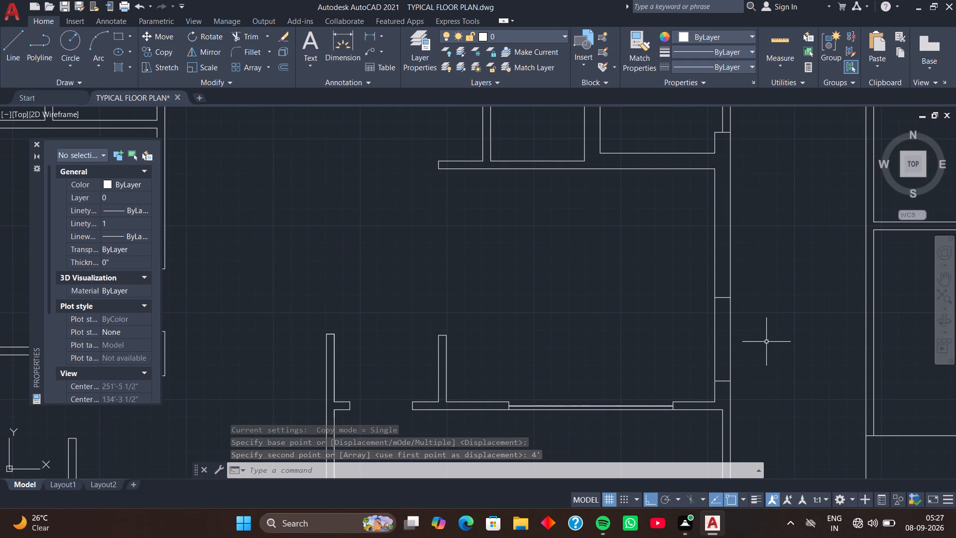
text(tr)
key(space)
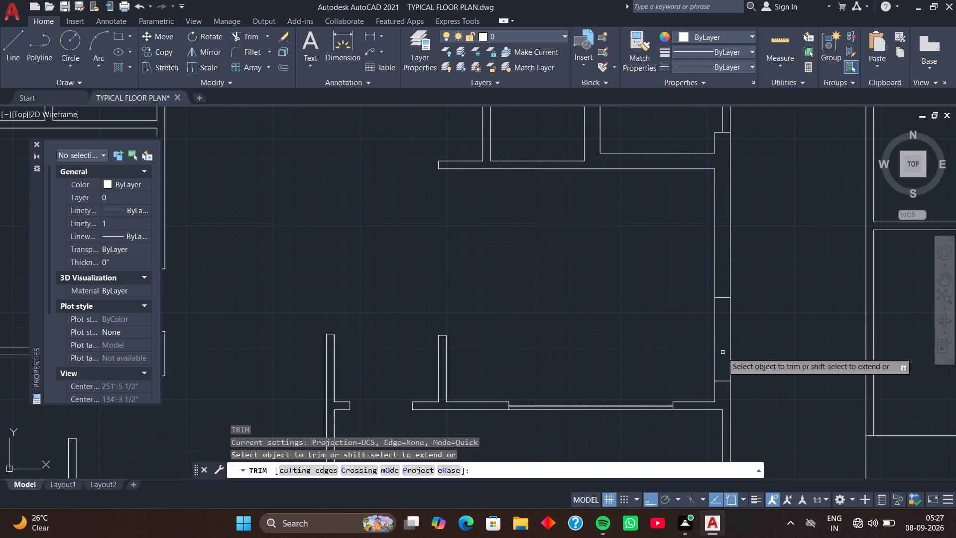
click(715, 346)
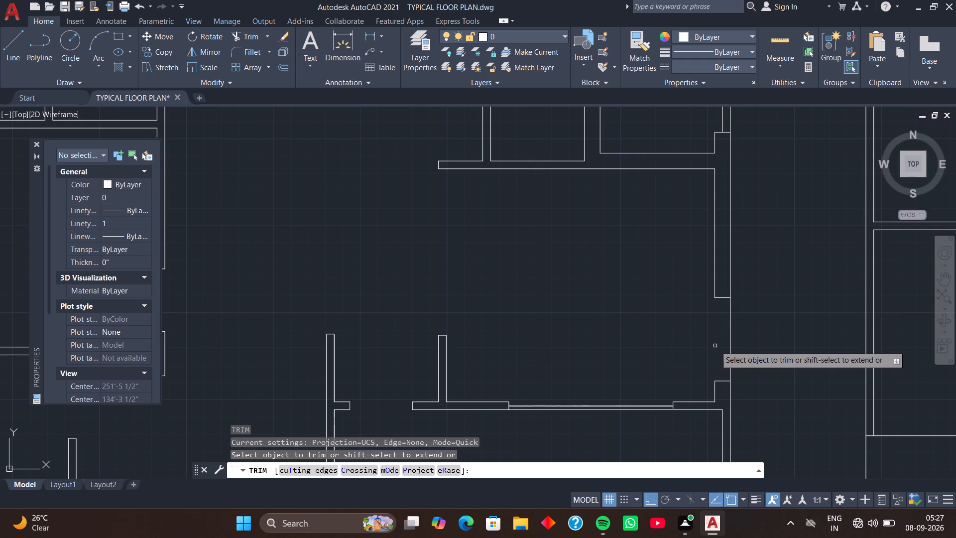
key(space)
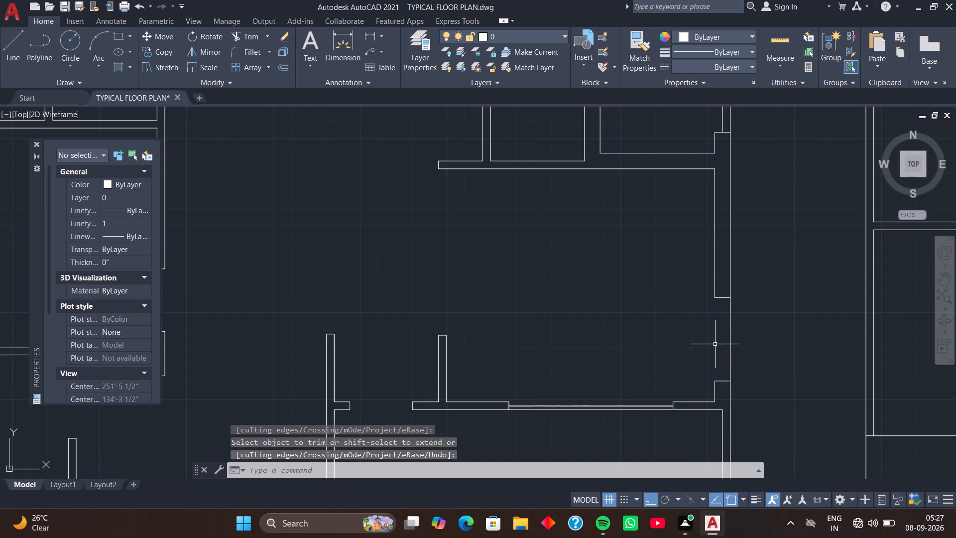
In the eastern unit, draw a horizontal 4 1/2" line across the northwest room's east wall at the room's southeast inner corner.
scroll(750, 343, down, 2)
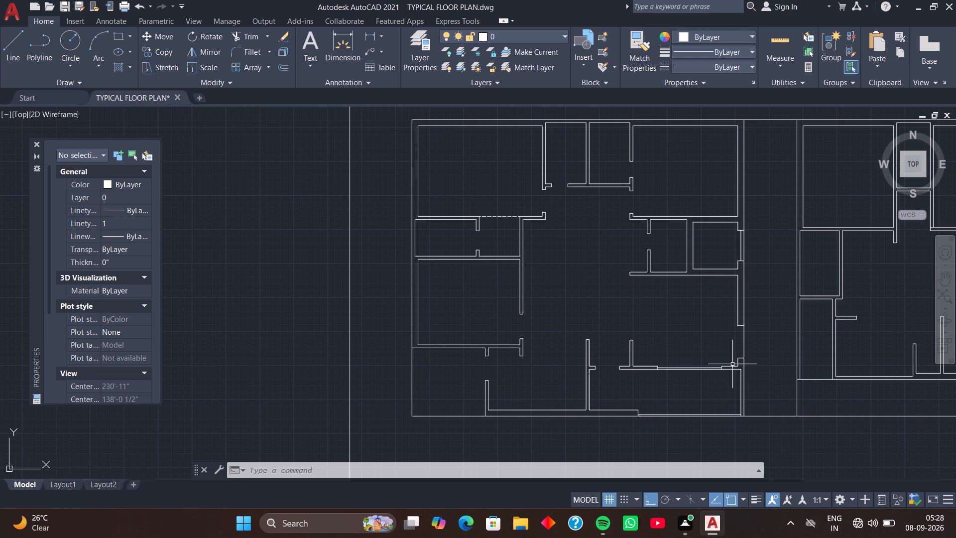
scroll(774, 298, down, 1)
middle_drag(772, 304, 752, 303)
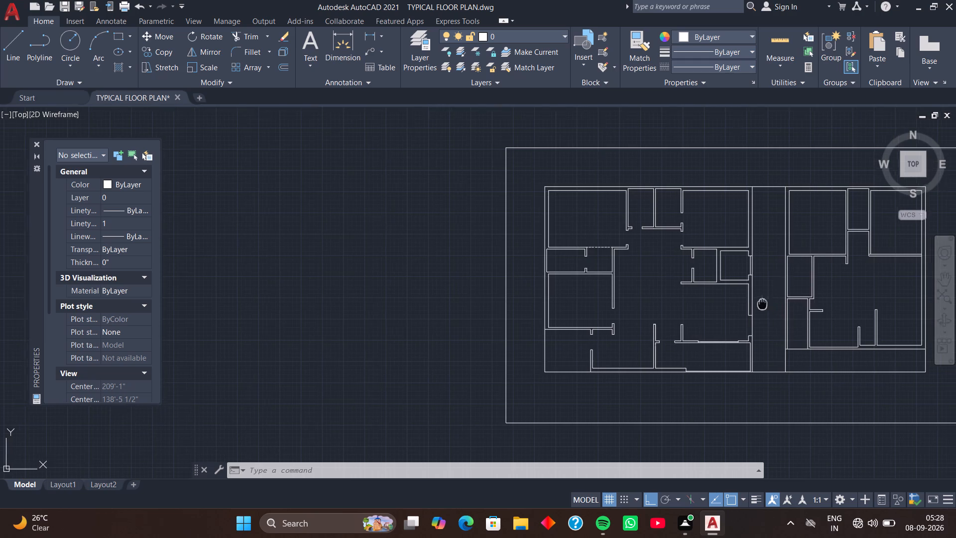
middle_drag(752, 303, 699, 297)
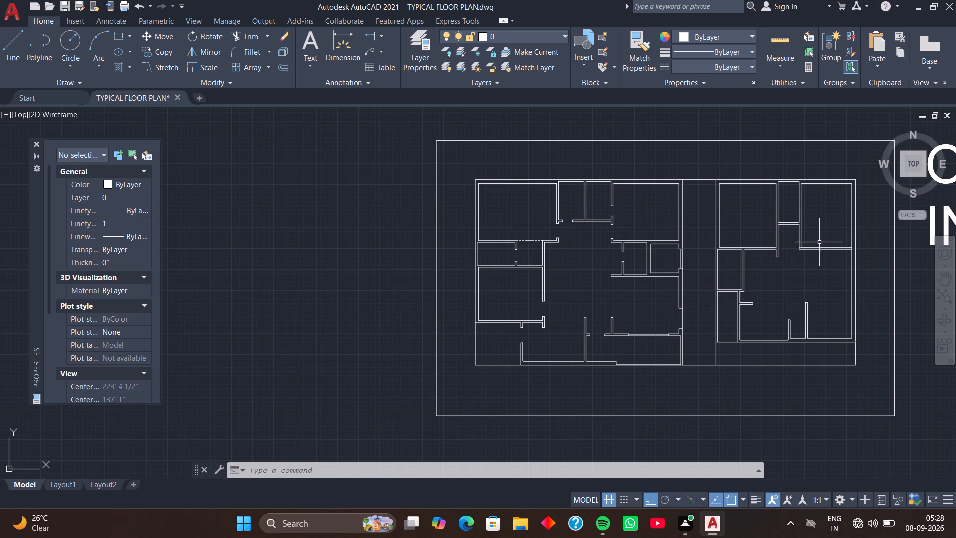
scroll(783, 251, up, 5)
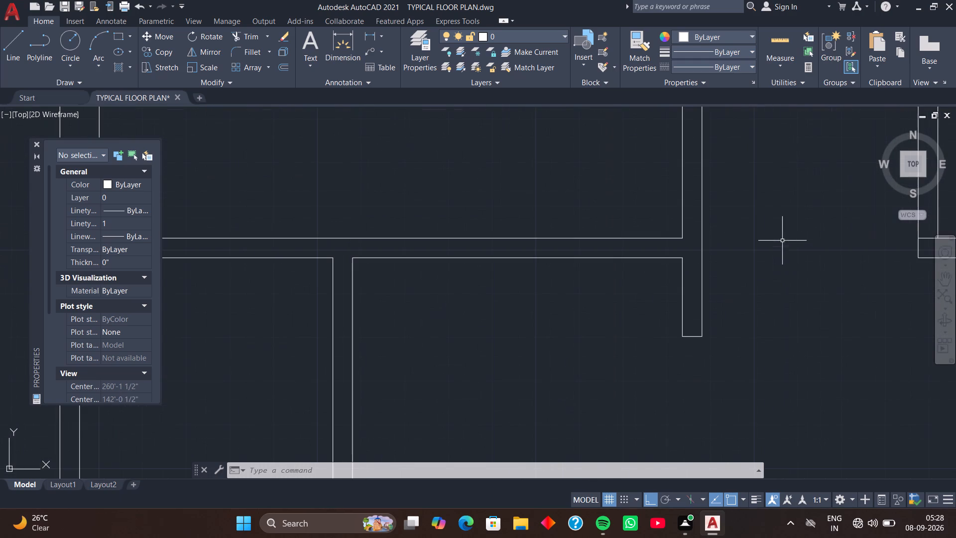
scroll(778, 230, down, 1)
middle_drag(778, 229, 729, 308)
middle_drag(721, 302, 717, 302)
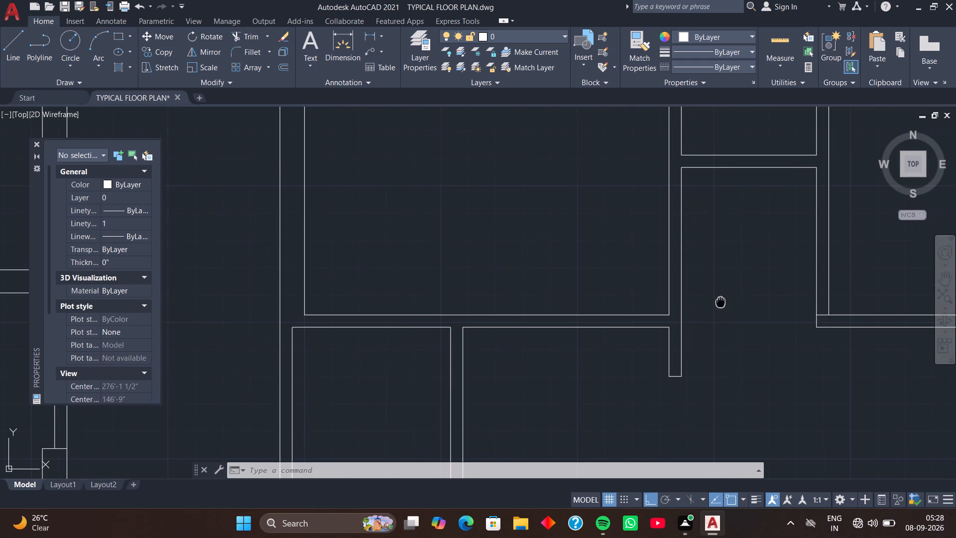
middle_drag(717, 302, 688, 310)
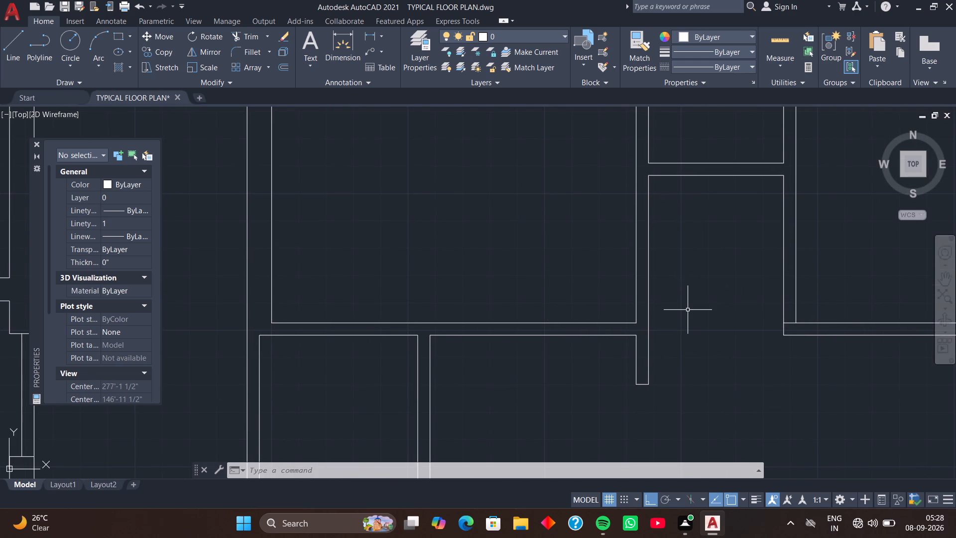
text(l)
key(space)
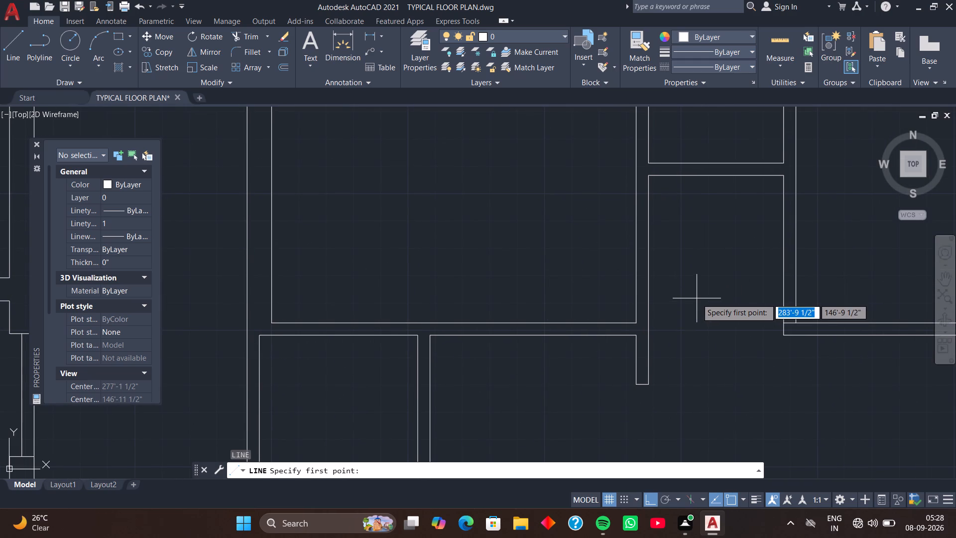
click(635, 321)
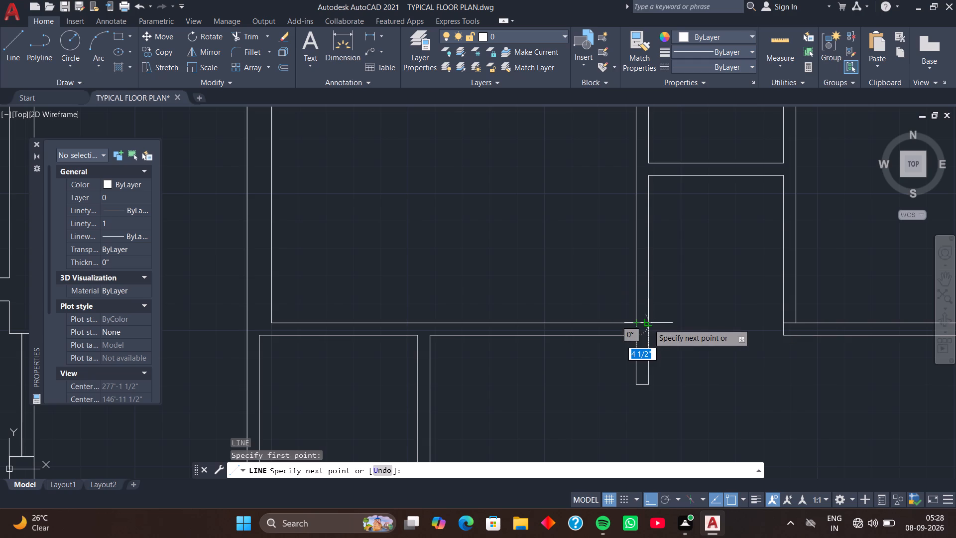
click(649, 324)
key(space)
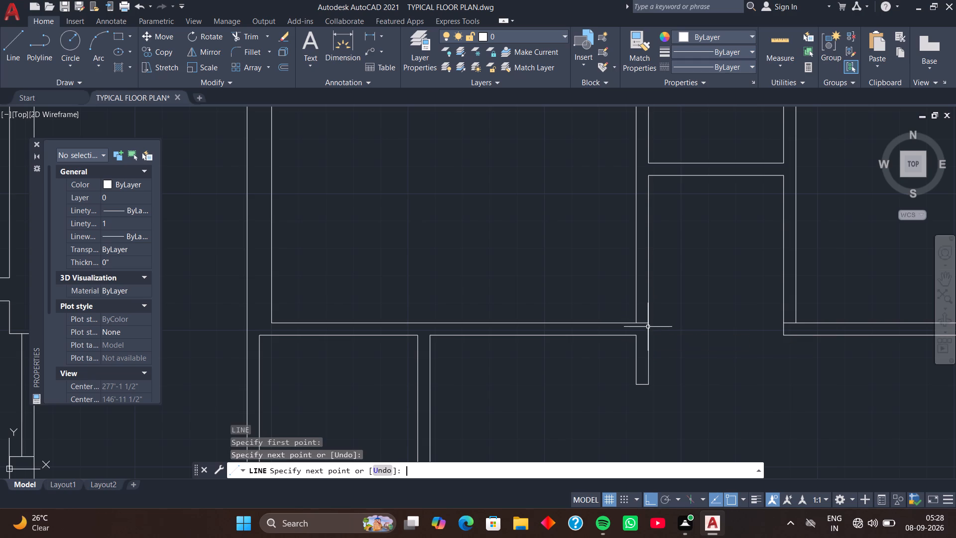
Move the short line across the northwest room's east wall 9" to the north.
scroll(644, 324, up, 3)
click(634, 323)
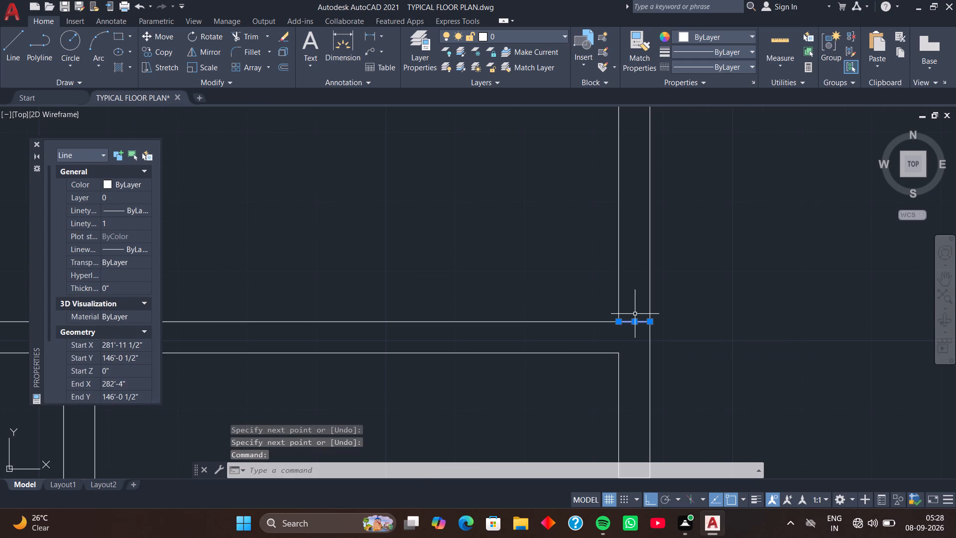
text(m)
key(space)
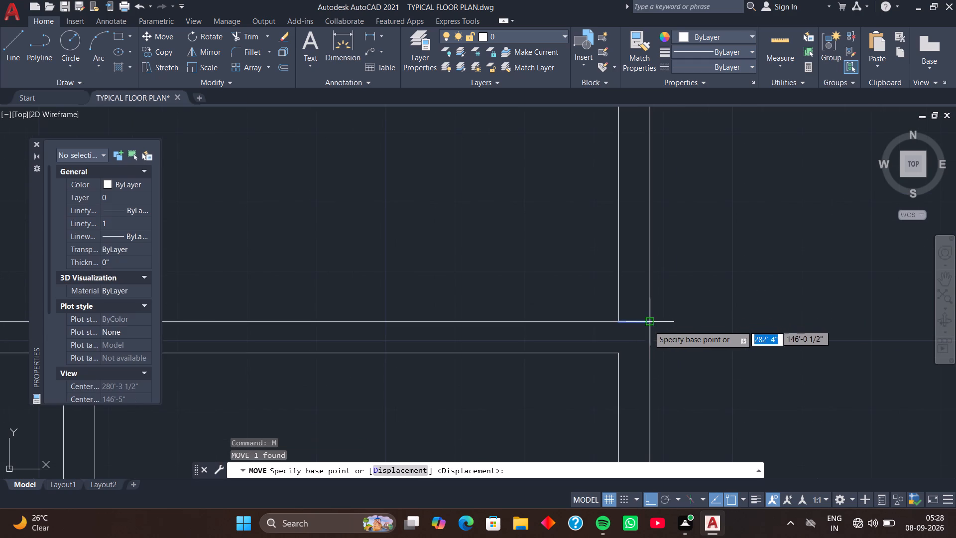
click(649, 325)
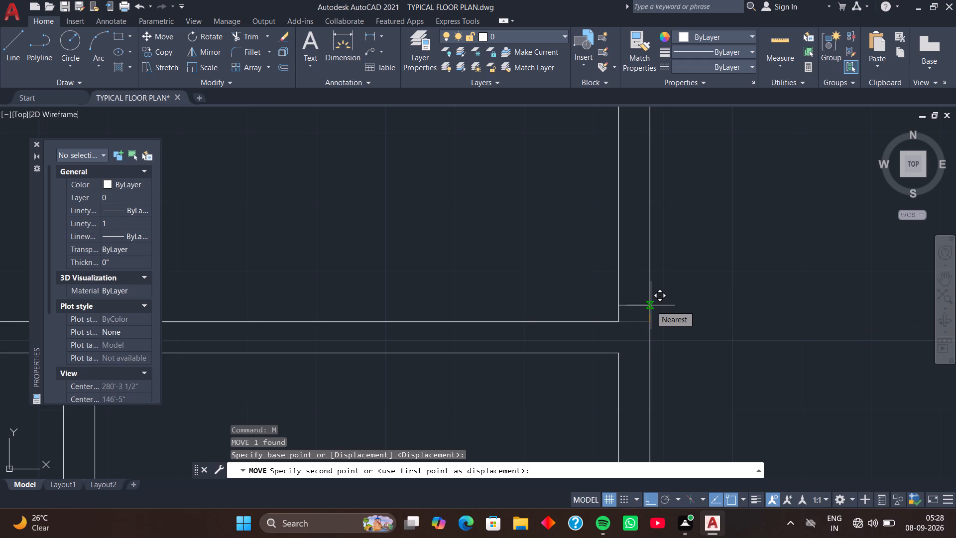
key(9)
key(Return)
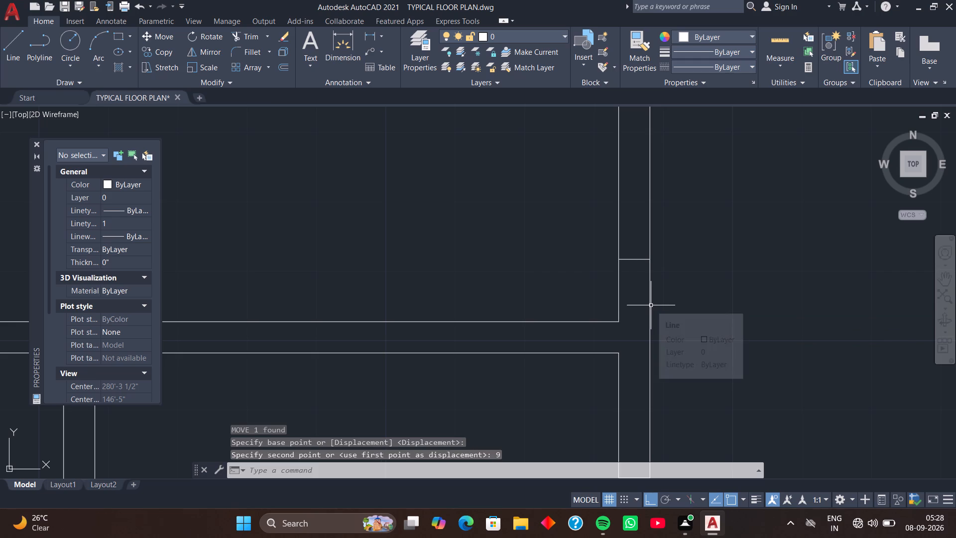
Copy the short line across the northwest room's east wall 3' to the north.
scroll(677, 343, down, 2)
middle_drag(686, 332, 699, 376)
scroll(691, 368, up, 1)
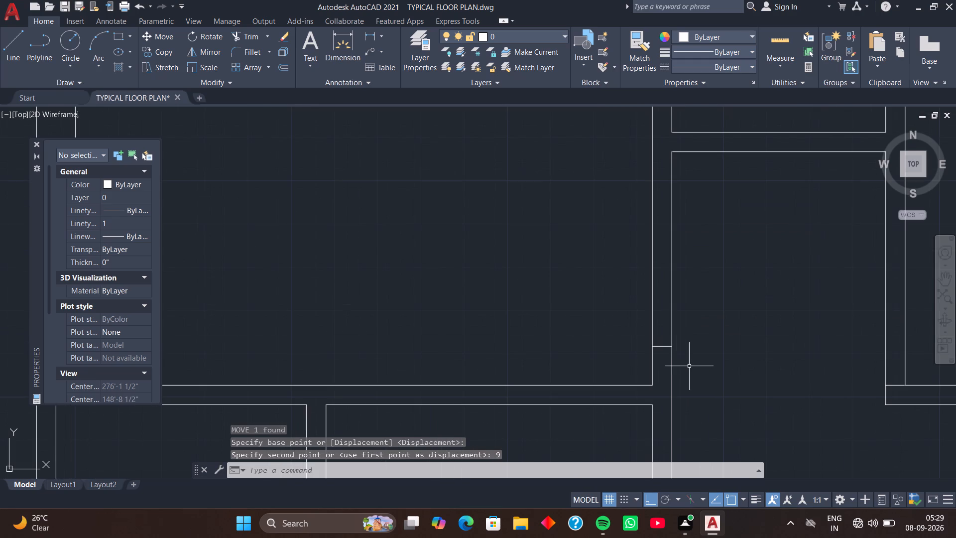
click(663, 347)
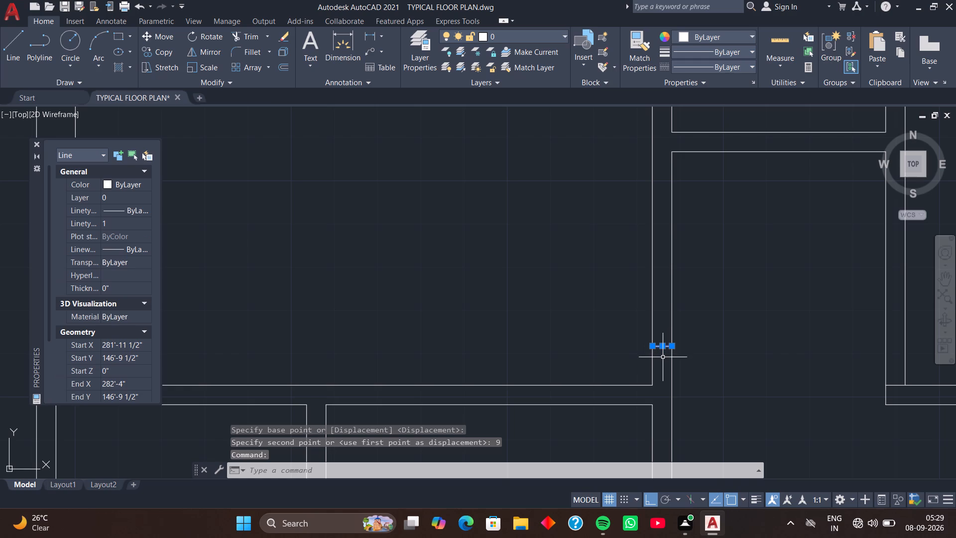
text(co)
key(space)
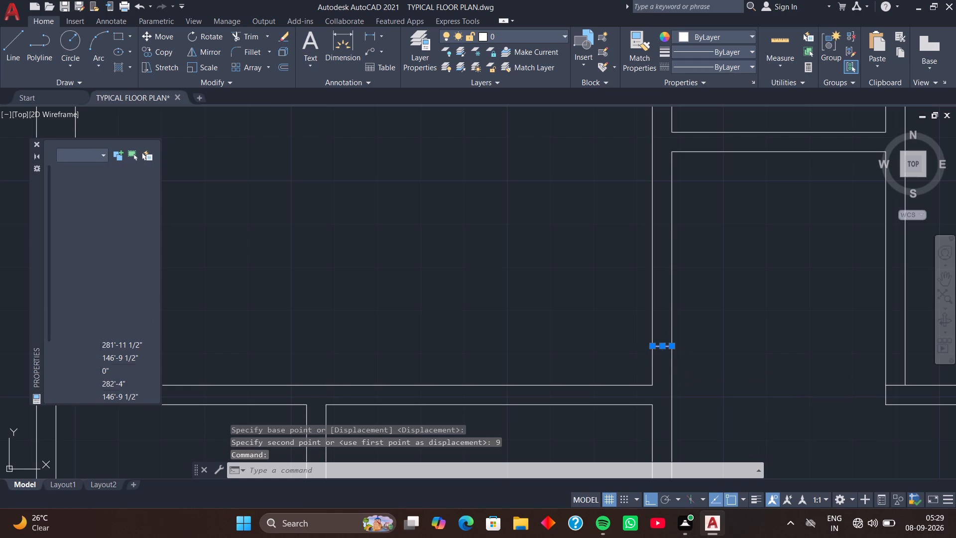
click(671, 346)
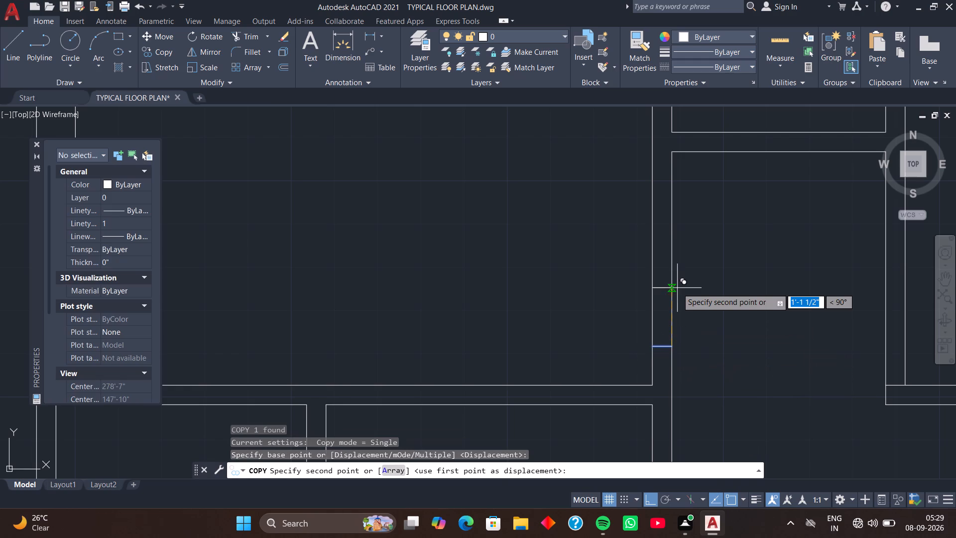
text(3')
key(Return)
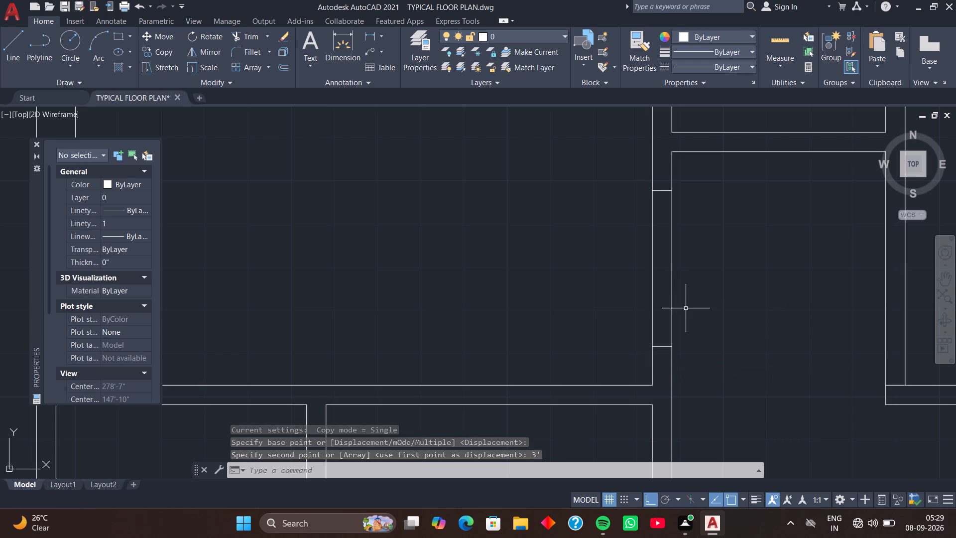
Trim both lines of the northwest room's east wall between the two short cross lines to open the doorway.
text(tr)
key(space)
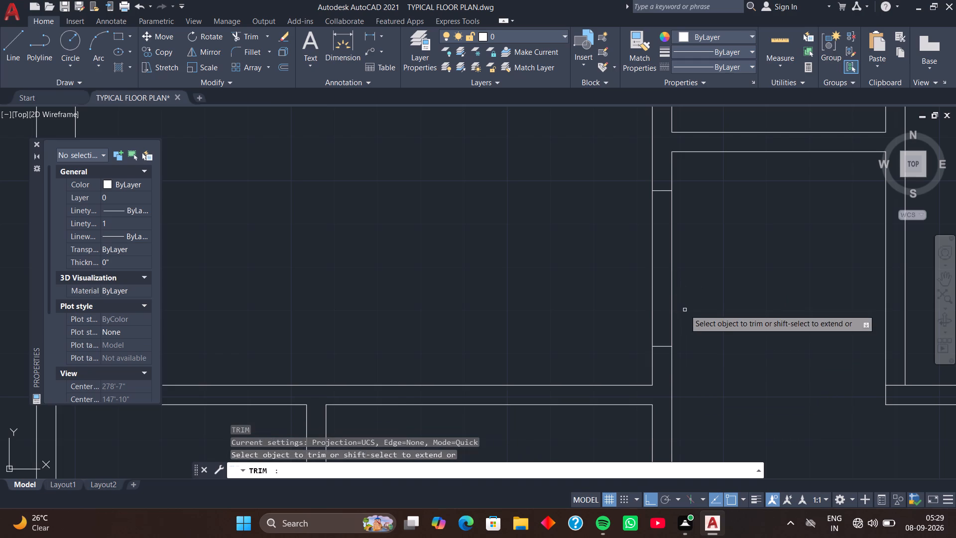
drag(686, 299, 625, 304)
key(space)
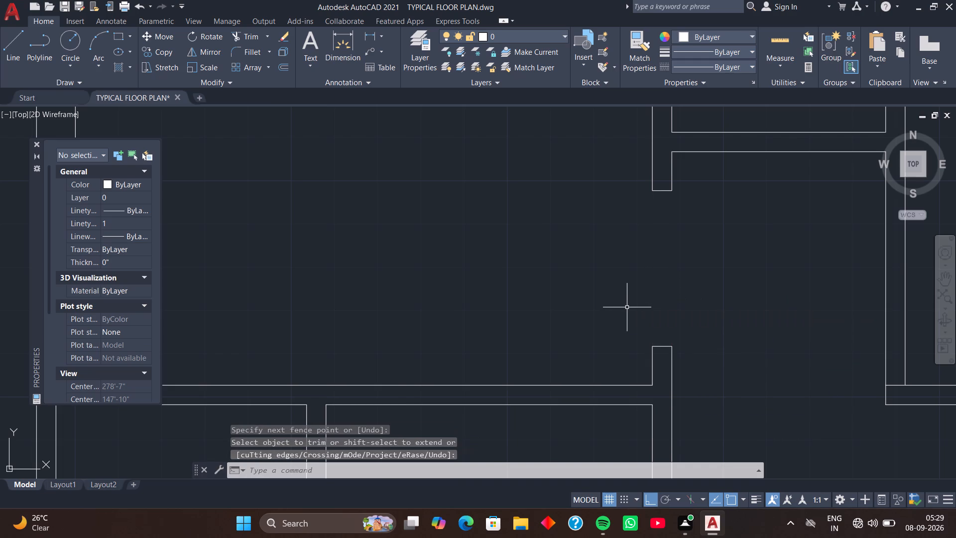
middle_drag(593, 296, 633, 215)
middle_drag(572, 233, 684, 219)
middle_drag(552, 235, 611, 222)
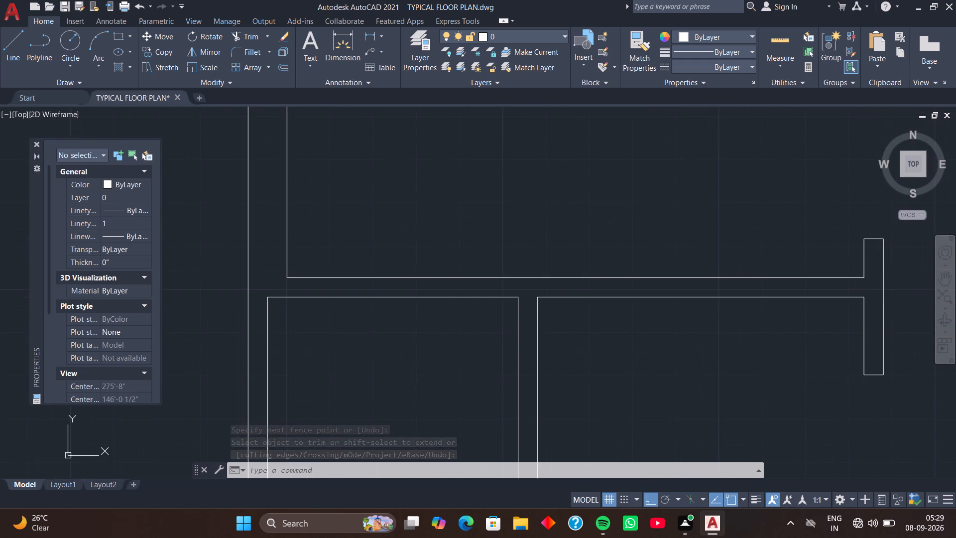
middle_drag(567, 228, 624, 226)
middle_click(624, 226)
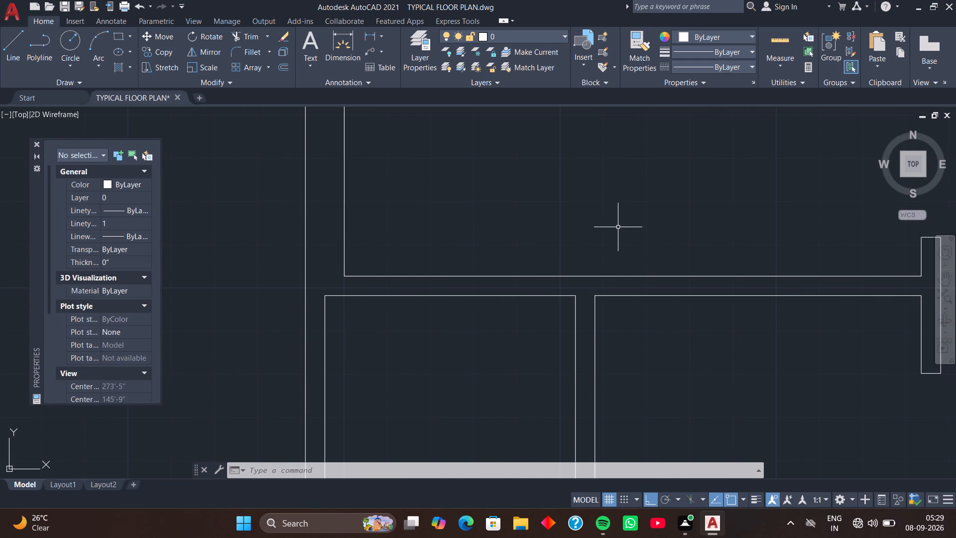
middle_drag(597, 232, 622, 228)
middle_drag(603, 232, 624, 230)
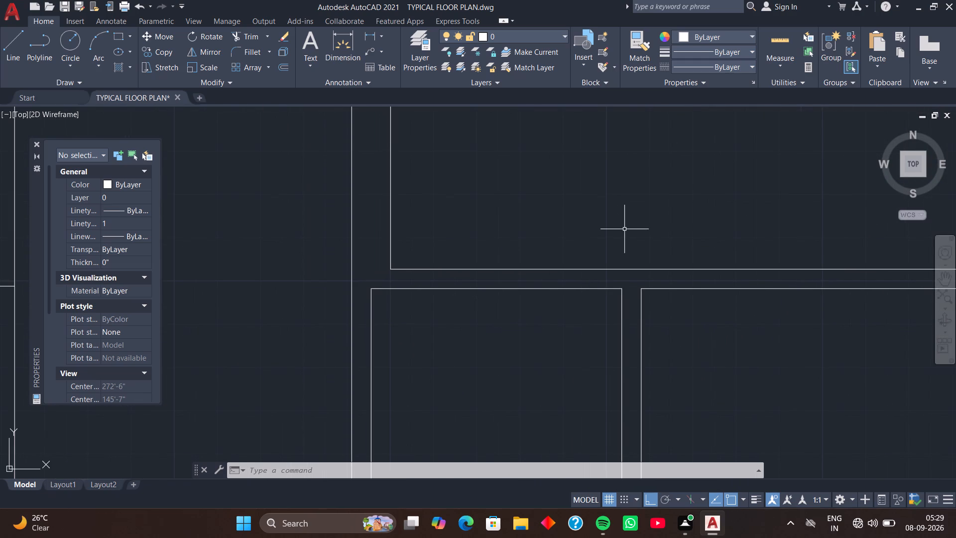
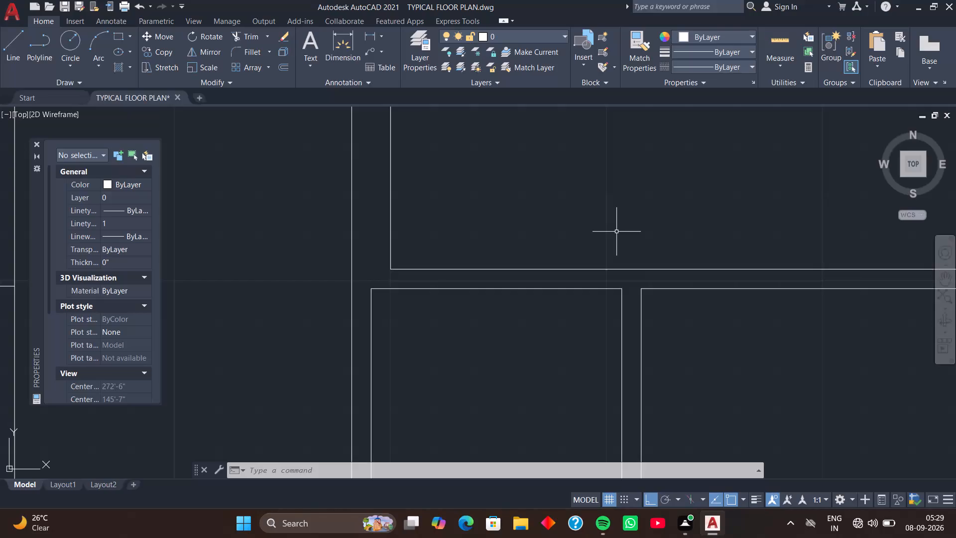
Draw a vertical 4 1/2" line across the northwest room's south wall at the northeast inner corner of the small room below it.
key(l)
key(space)
click(621, 287)
click(624, 267)
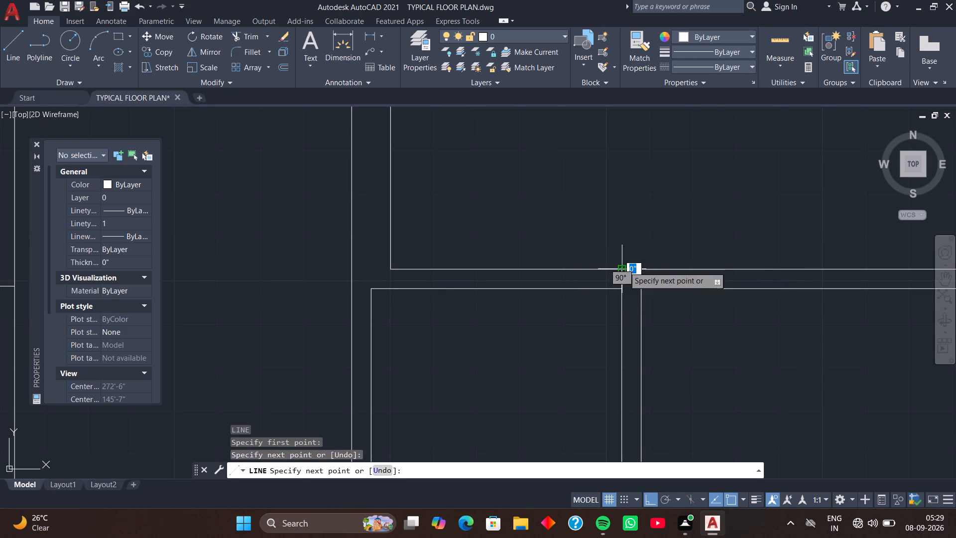
key(space)
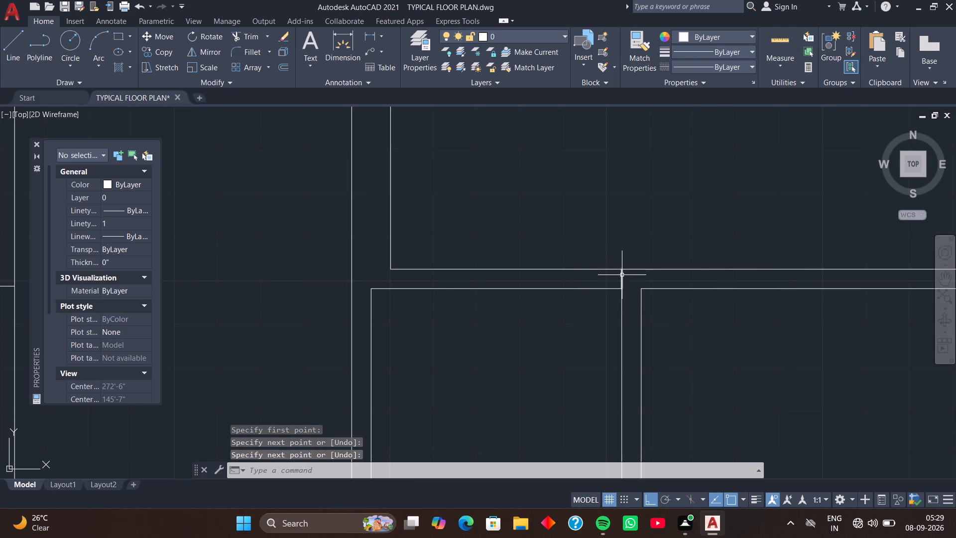
Move the short line across the northwest room's south wall 9" to the west.
click(622, 275)
text(m)
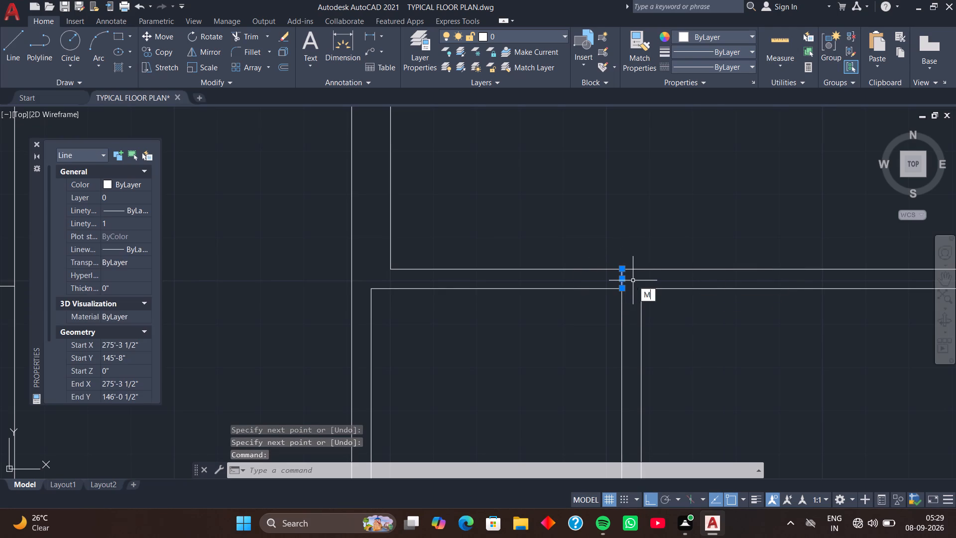
key(space)
click(625, 289)
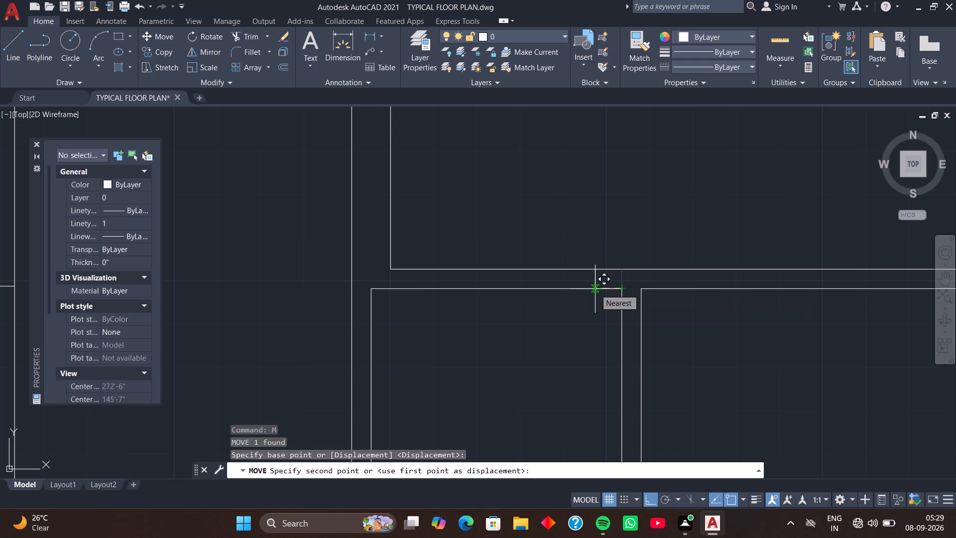
key(9)
key(Return)
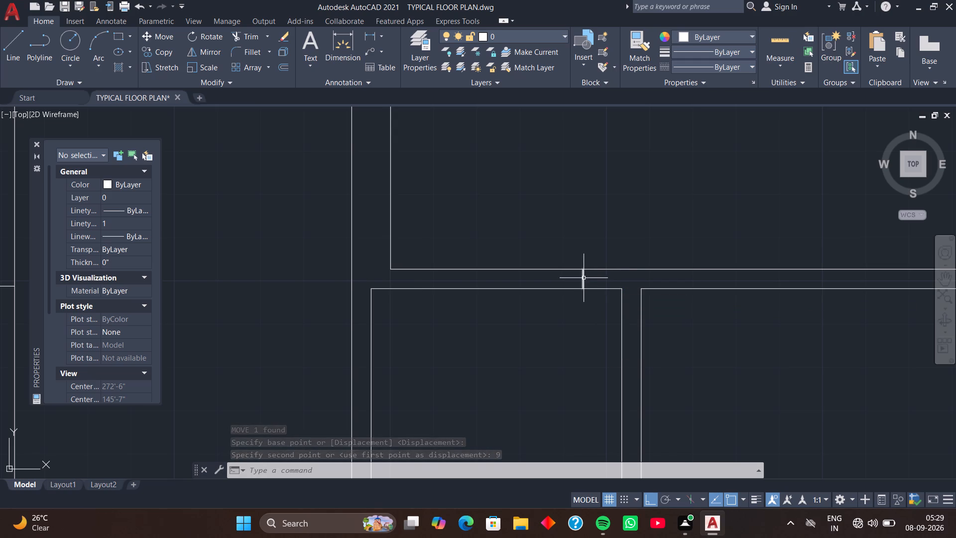
Copy the short line across the northwest room's south wall 2' to the west.
click(584, 278)
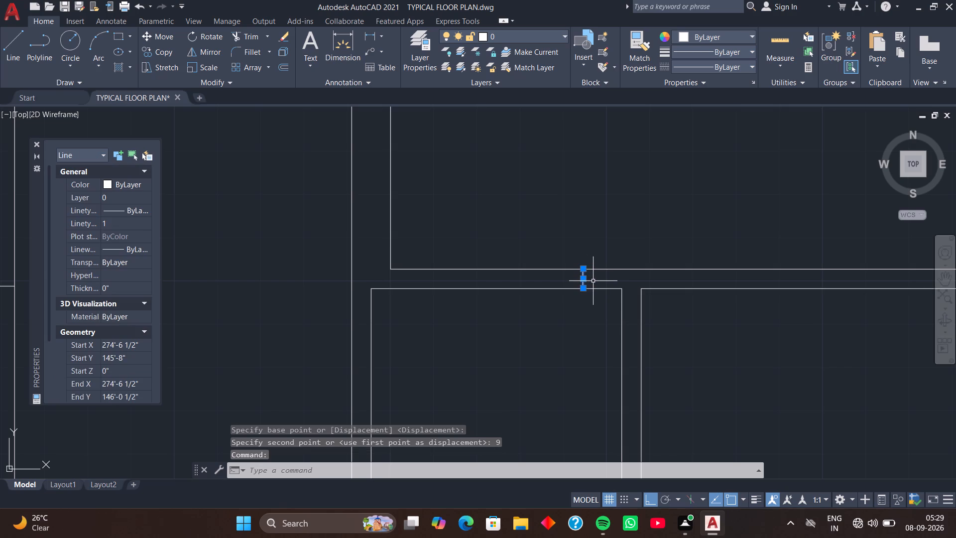
key(c)
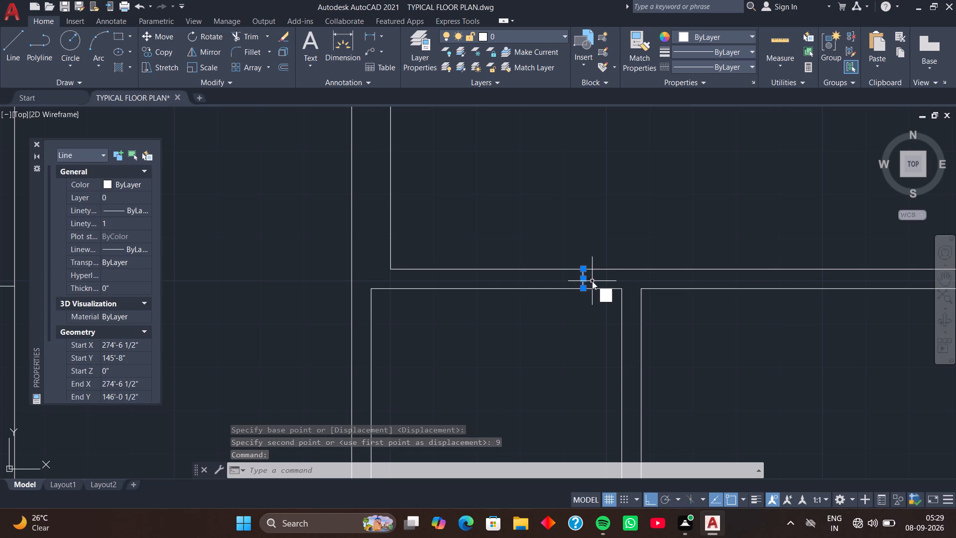
text(o)
key(space)
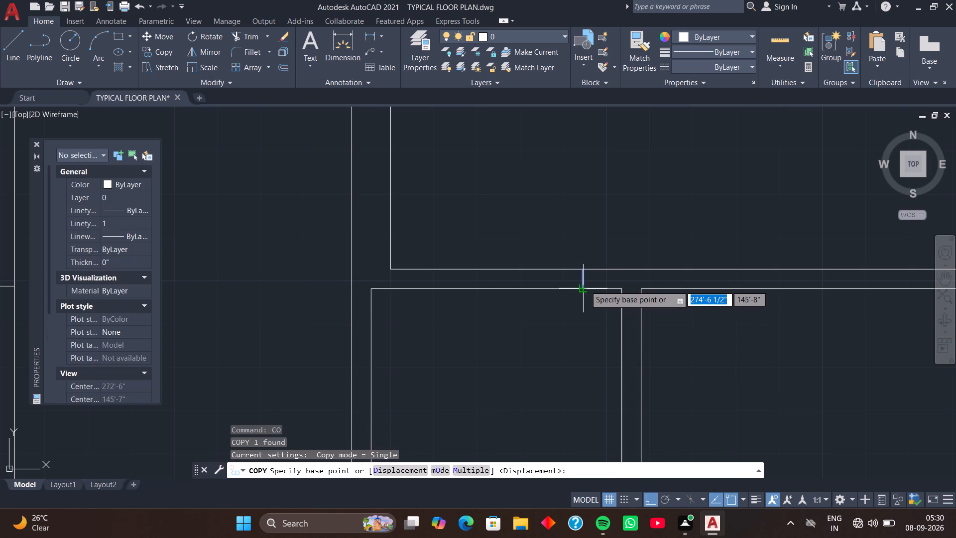
click(585, 285)
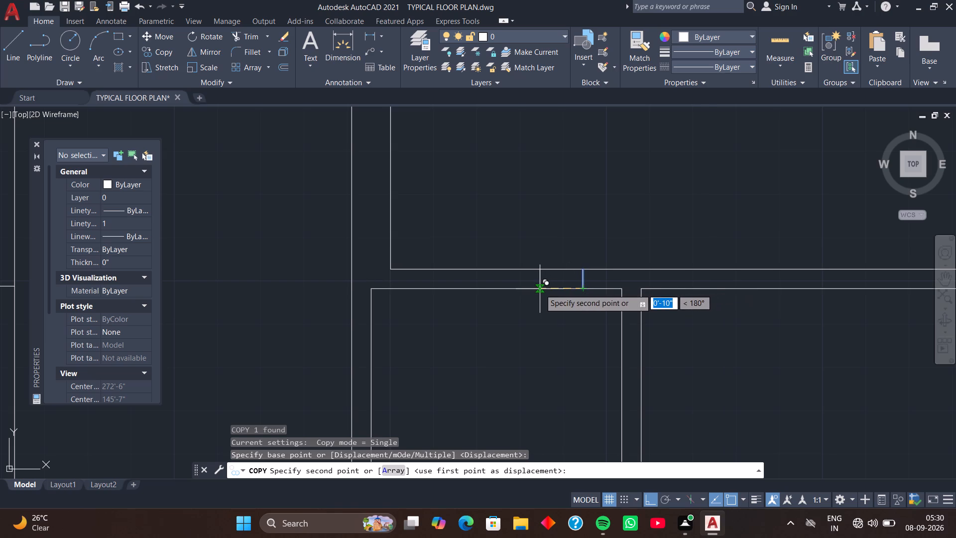
text(2')
key(Return)
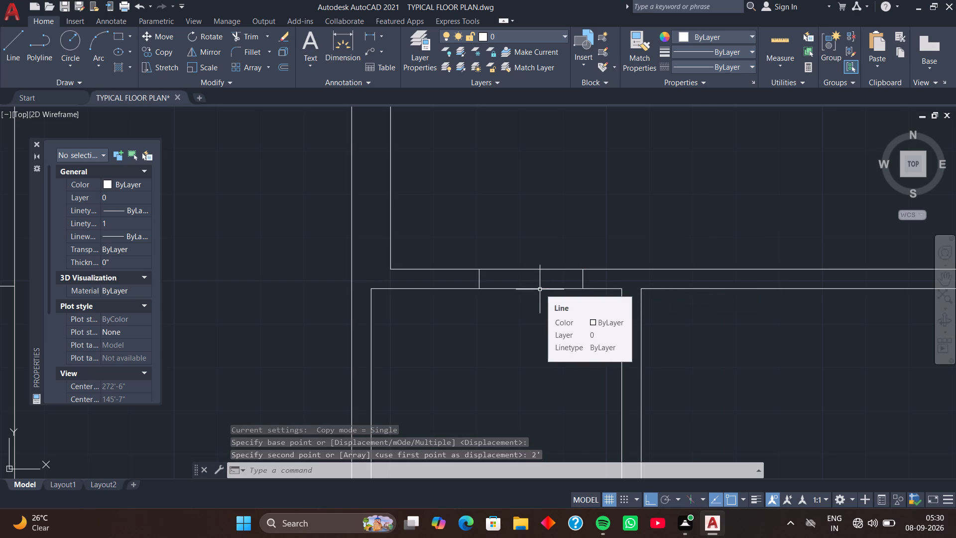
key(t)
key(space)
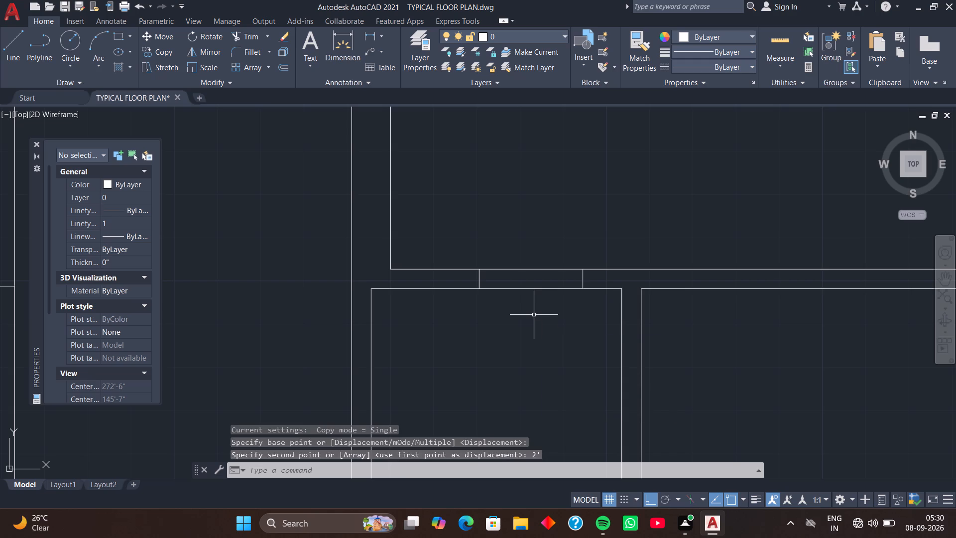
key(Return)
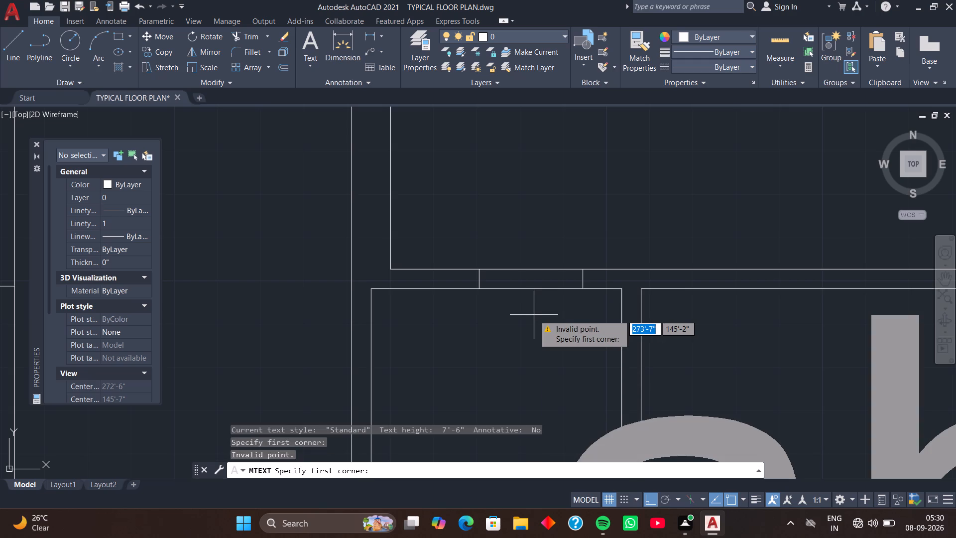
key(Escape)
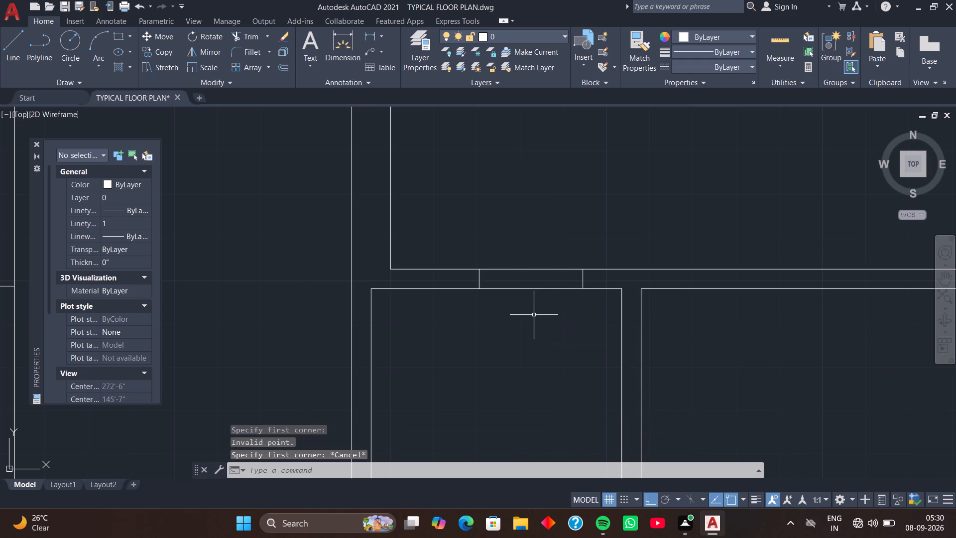
Trim the lower line of the northwest room's south wall between the two short cross lines.
text(tr)
key(space)
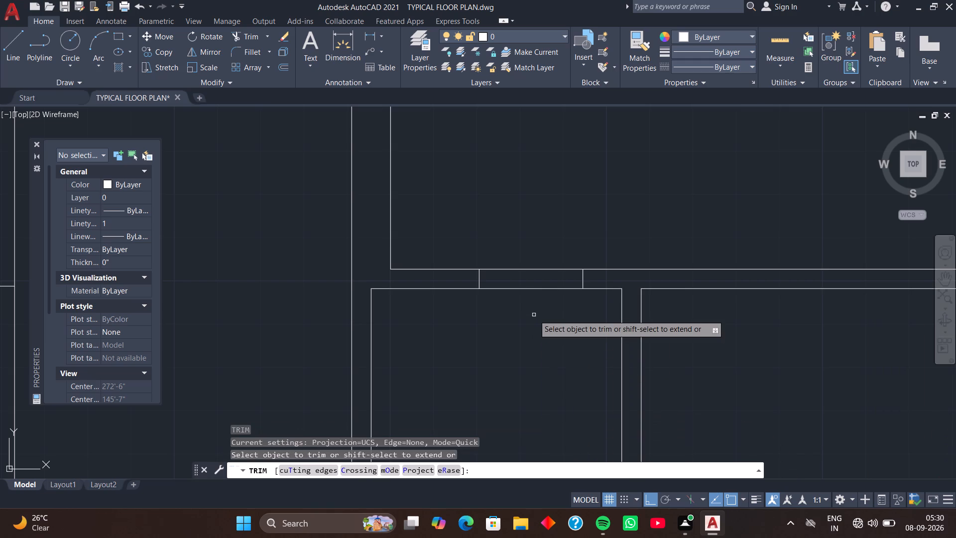
click(515, 290)
key(space)
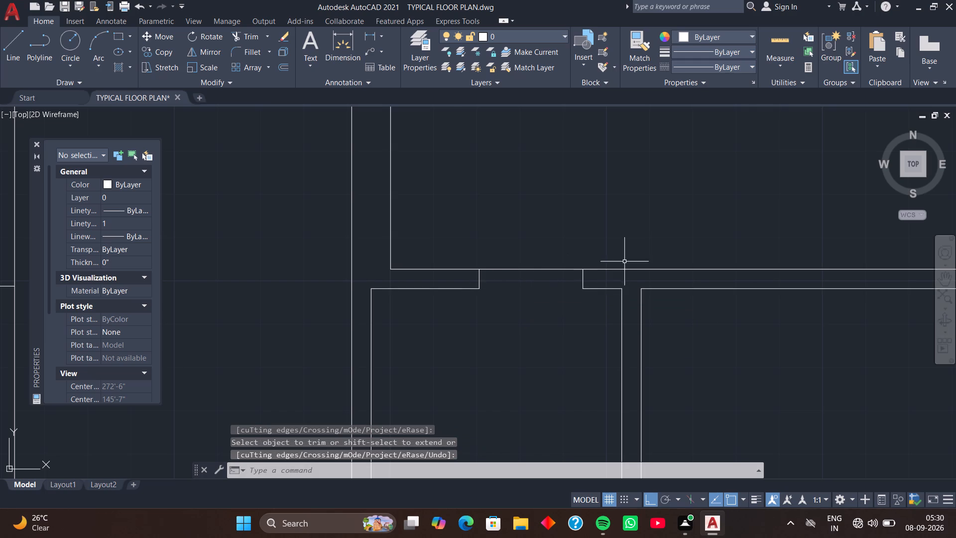
Draw a vertical 4 1/2" line across the south wall of the narrow room east of the northwest room, at its southwest inner corner.
scroll(625, 261, down, 2)
middle_drag(685, 238, 511, 335)
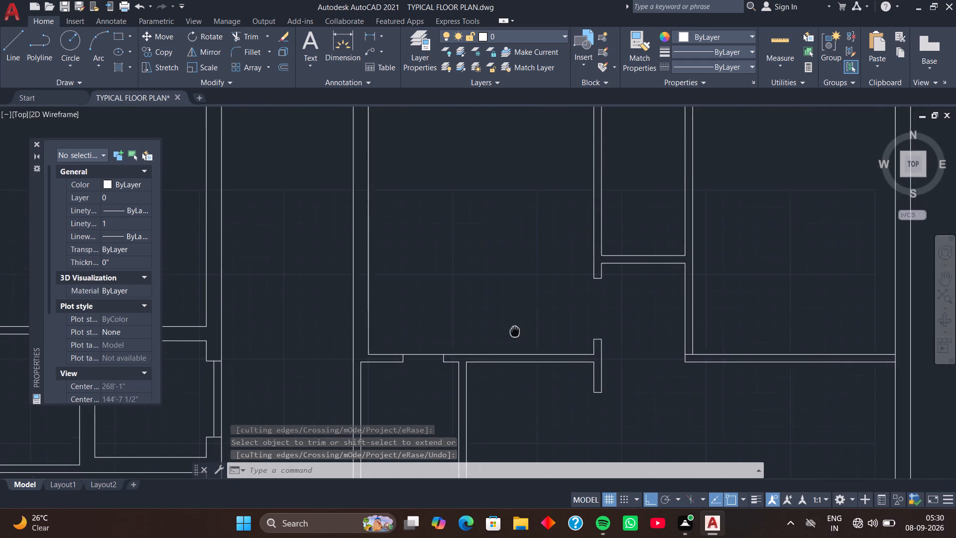
middle_drag(511, 335, 475, 375)
middle_drag(502, 353, 458, 393)
scroll(494, 371, up, 3)
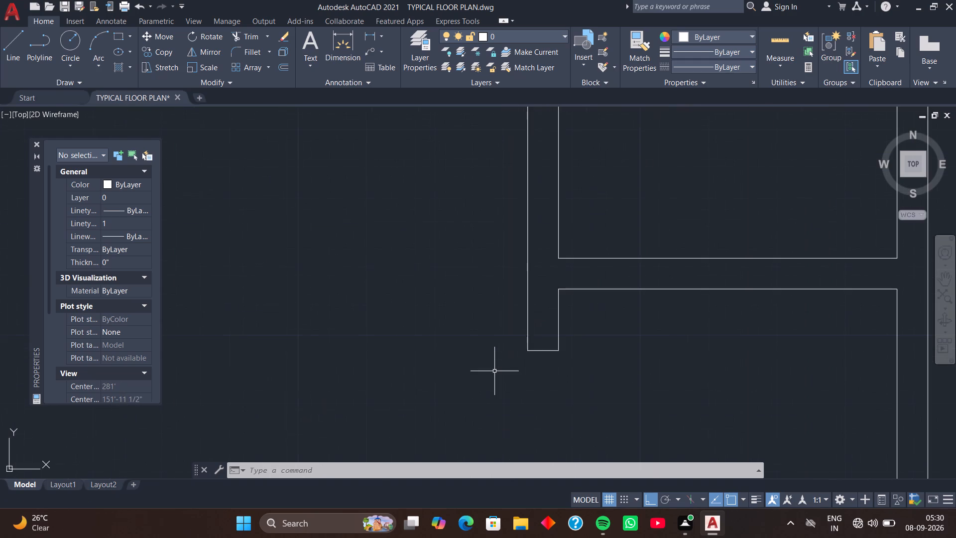
middle_drag(479, 341, 411, 411)
text(l)
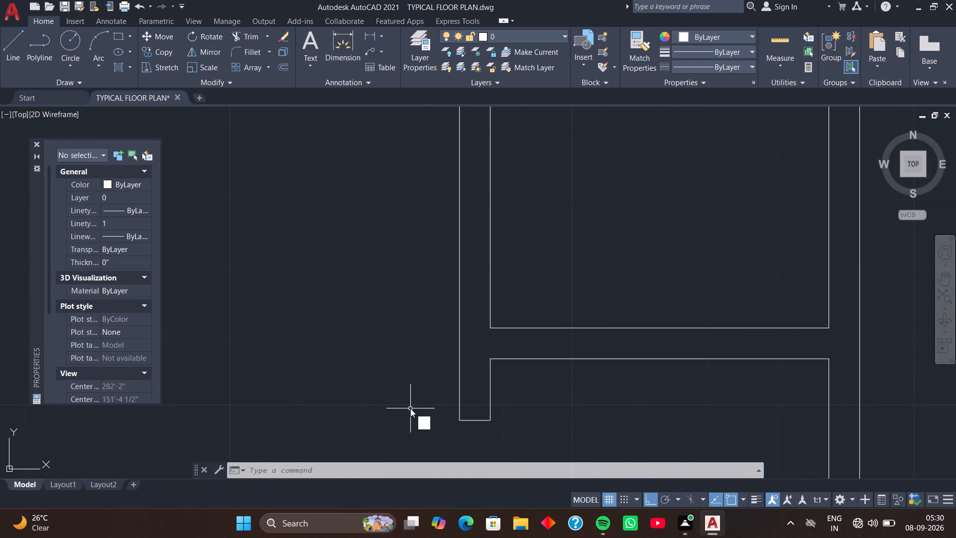
key(space)
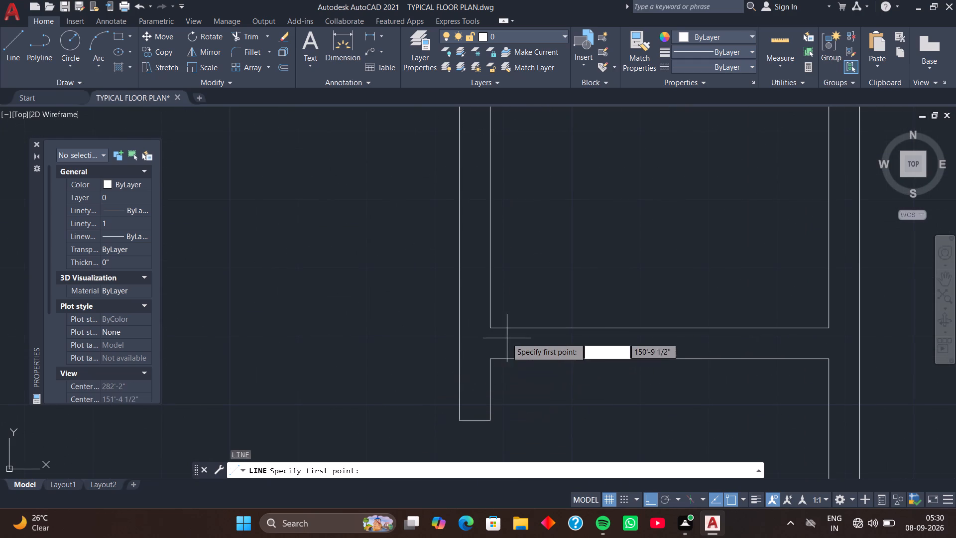
click(488, 331)
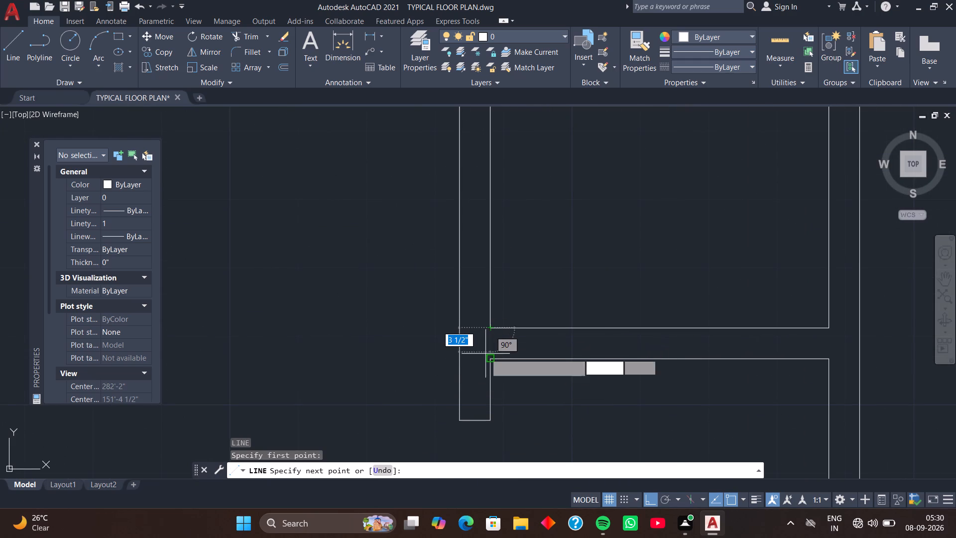
click(487, 361)
key(space)
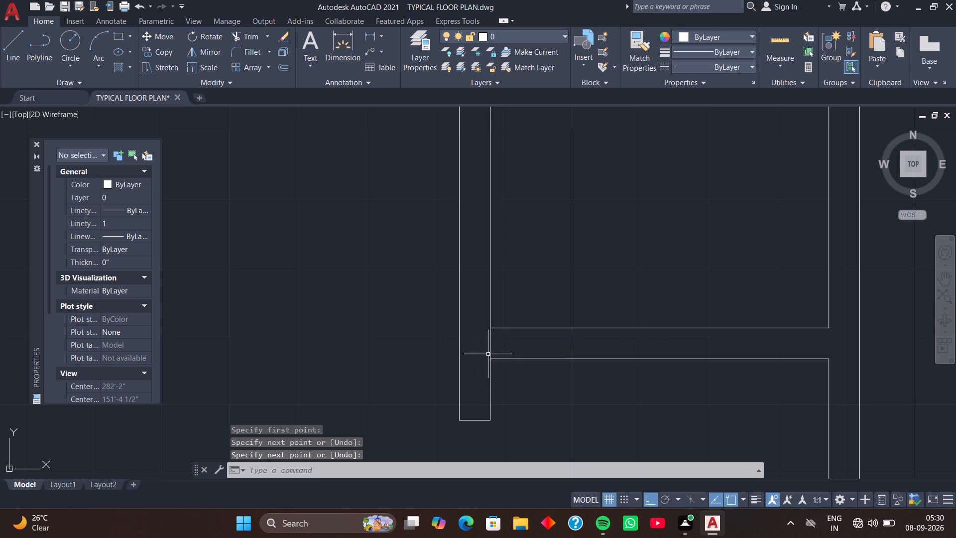
Move the short line across the narrow room's south wall 9" to the east.
click(490, 353)
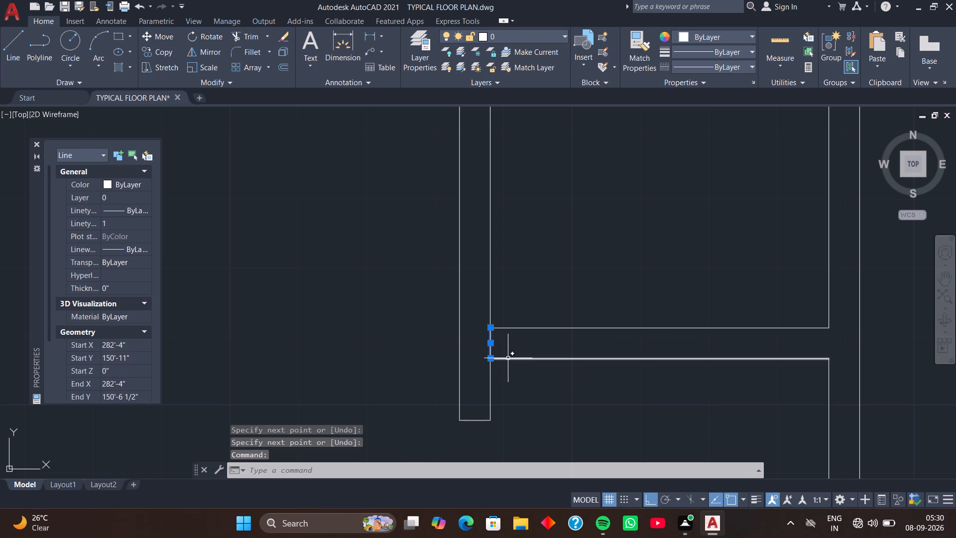
text(m)
key(space)
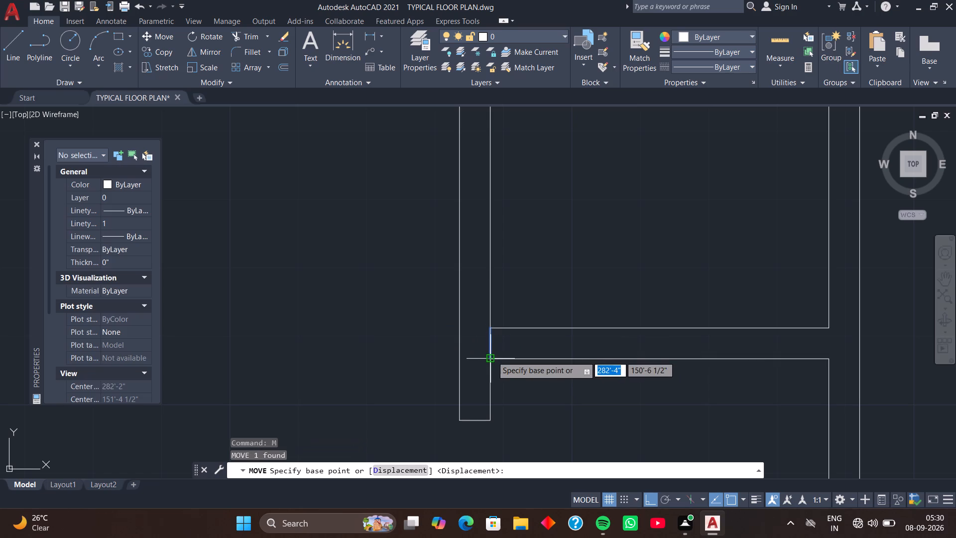
click(492, 356)
key(9)
key(Return)
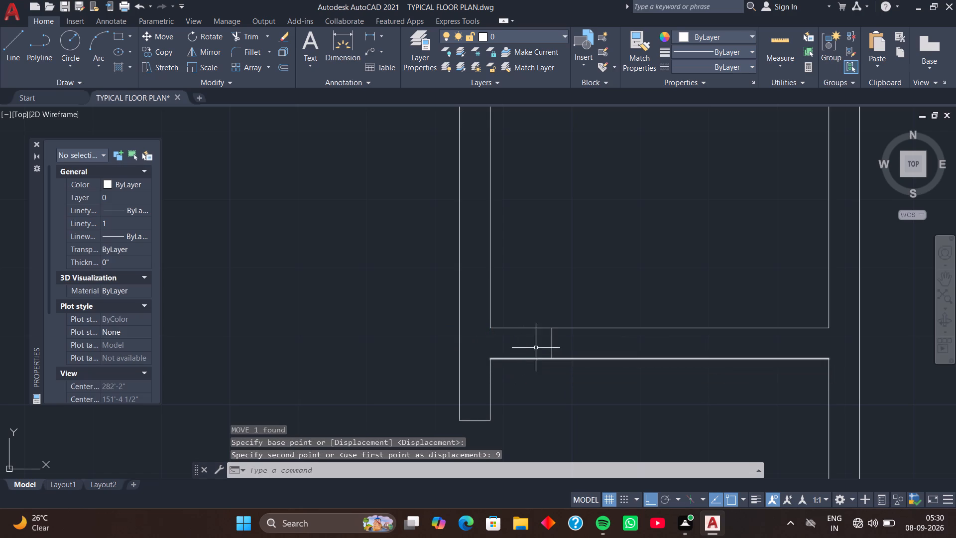
Copy the short line across the narrow room's south wall 2' to the east.
click(551, 347)
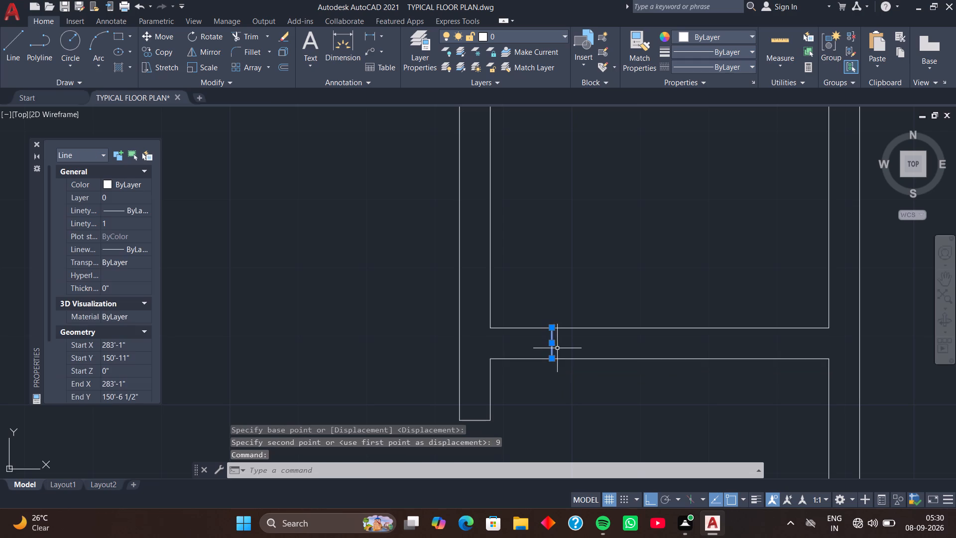
text(co)
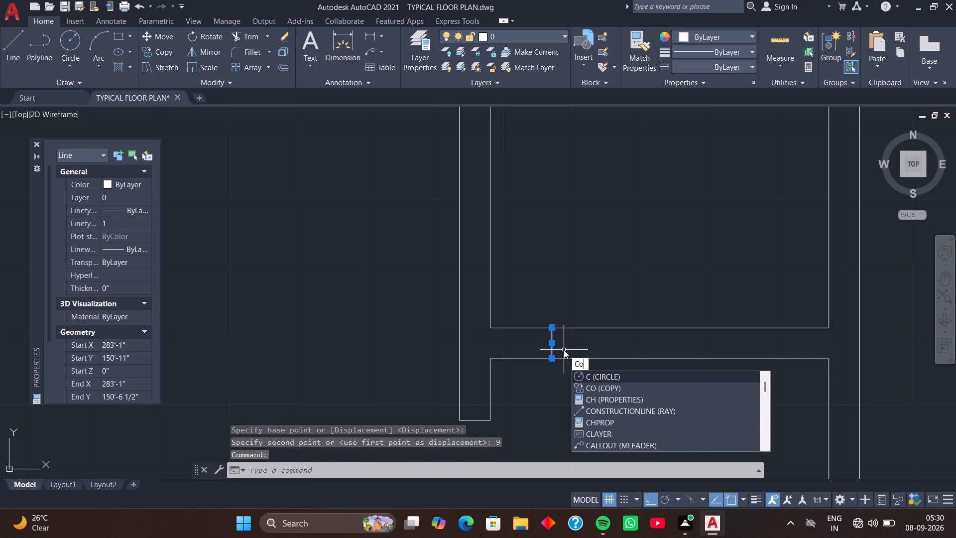
key(space)
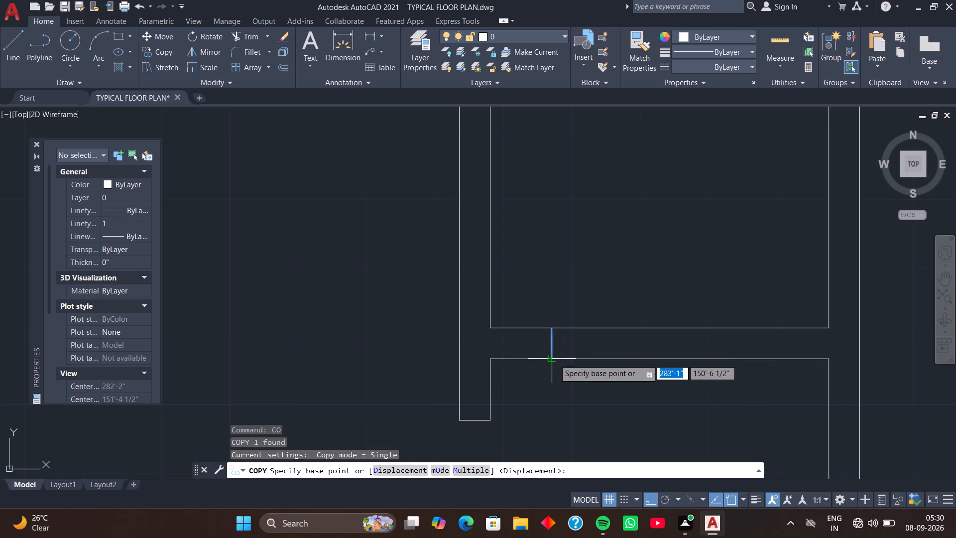
click(554, 358)
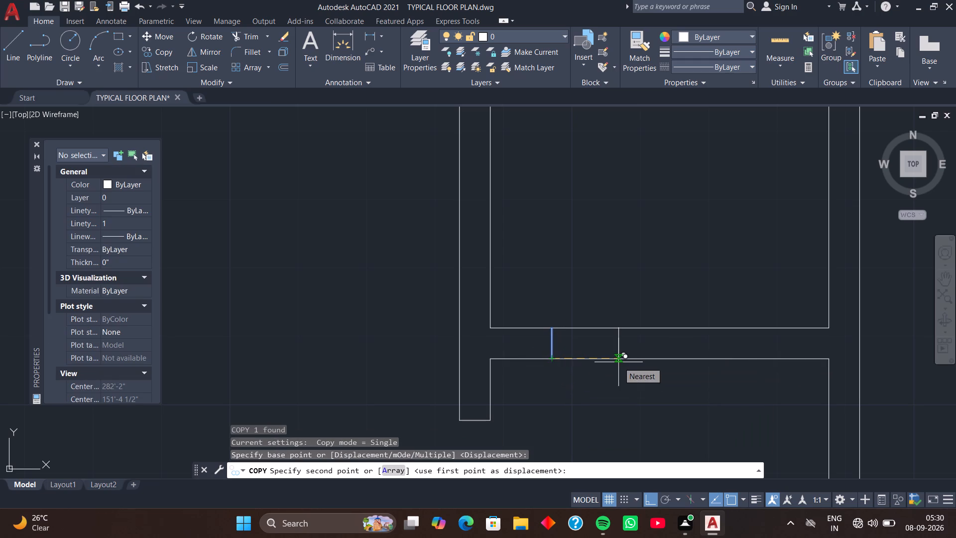
text(2')
key(Return)
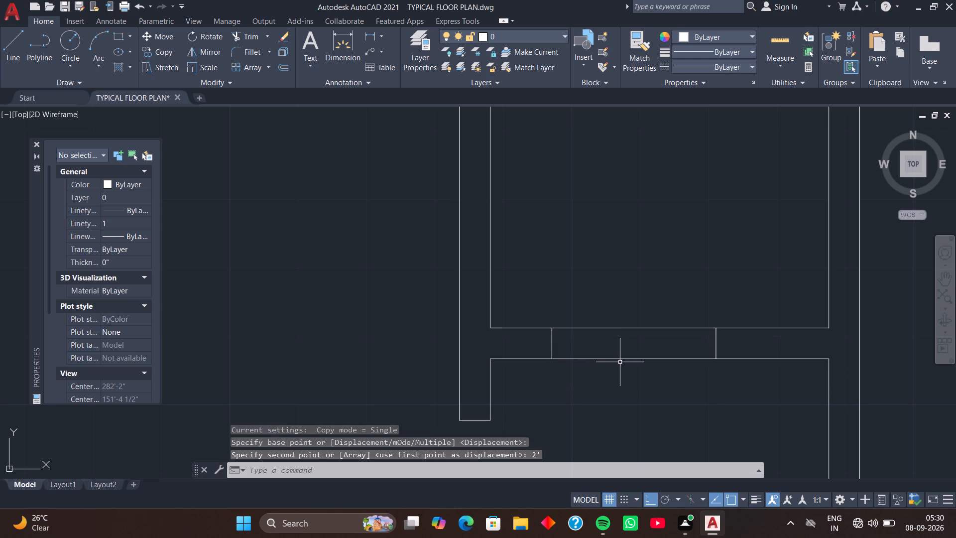
Trim the upper line of the narrow room's south wall between the two short cross lines.
scroll(626, 383, down, 1)
middle_drag(626, 383, 596, 405)
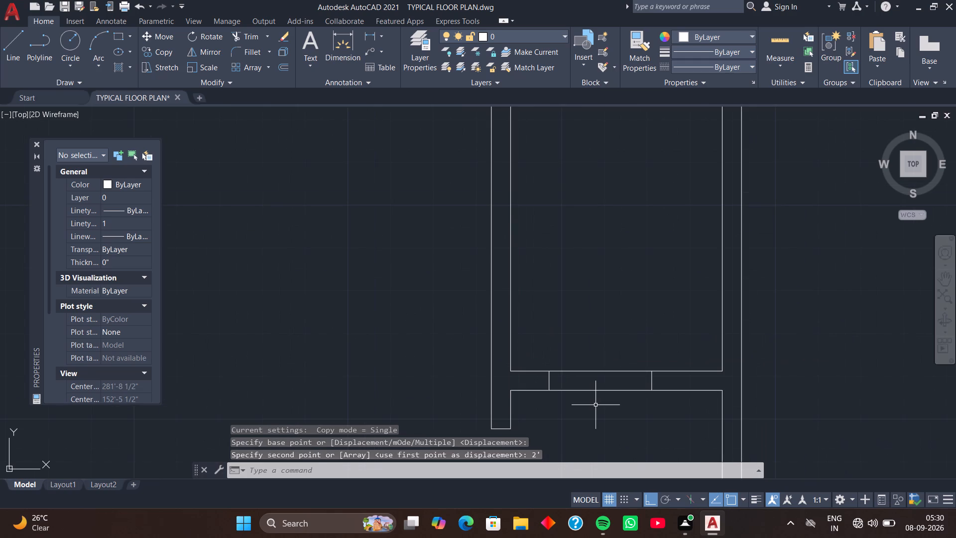
text(tr)
key(space)
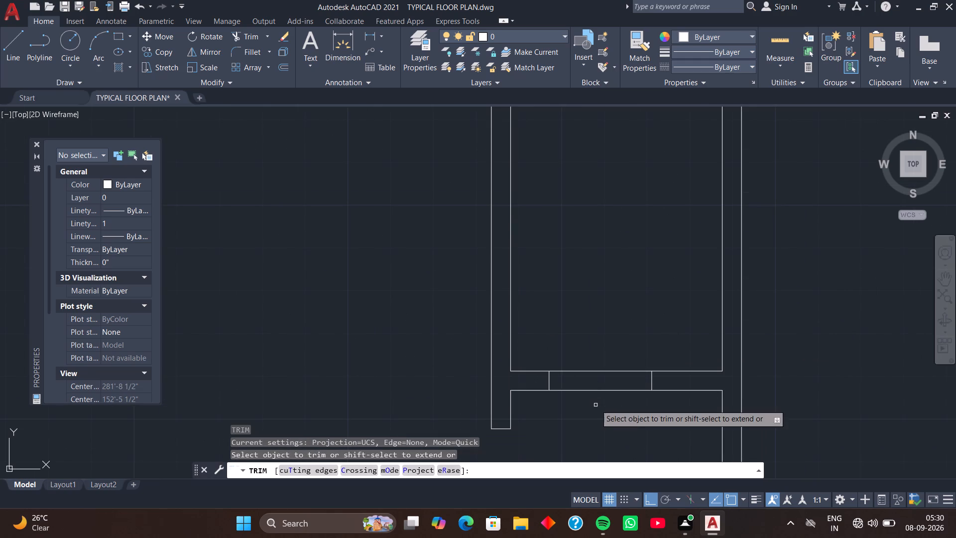
click(603, 373)
key(space)
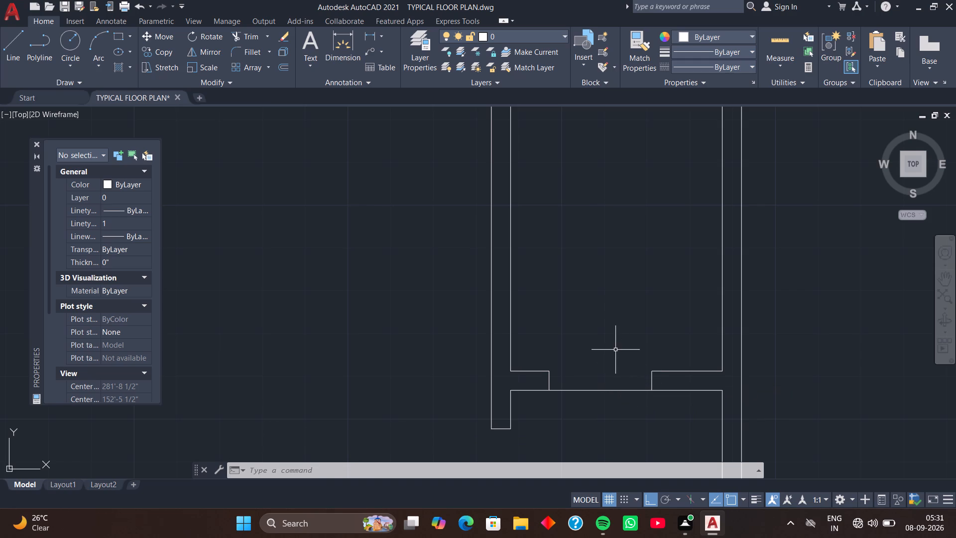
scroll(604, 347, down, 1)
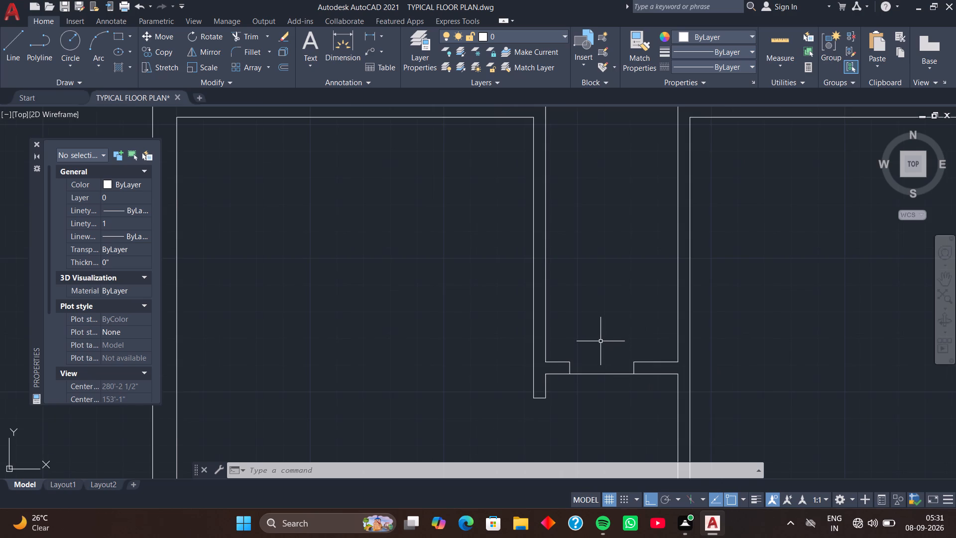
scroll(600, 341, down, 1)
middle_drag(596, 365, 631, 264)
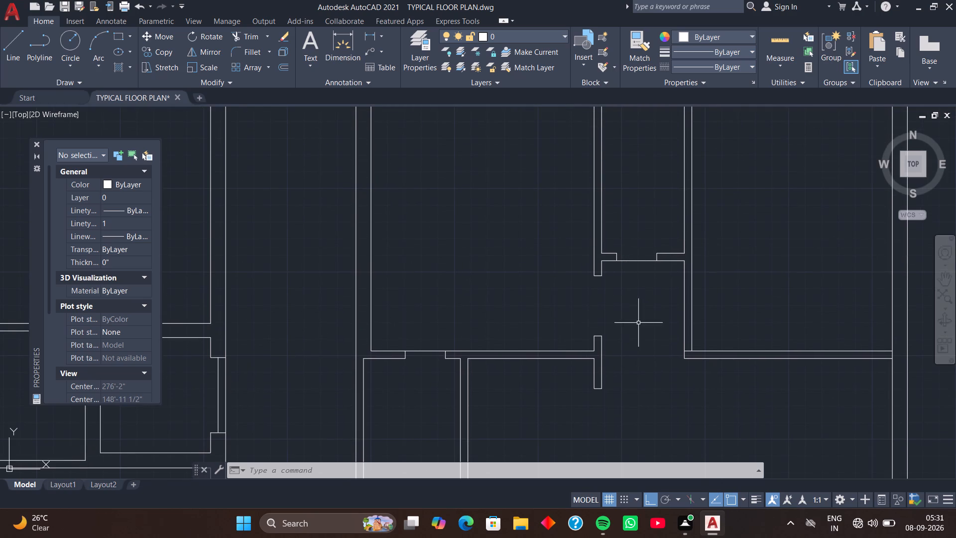
Trim the stub of the northeast room's south wall upper line where it crosses the west wall's thickness at the corner.
middle_drag(638, 331, 620, 316)
middle_drag(623, 328, 622, 309)
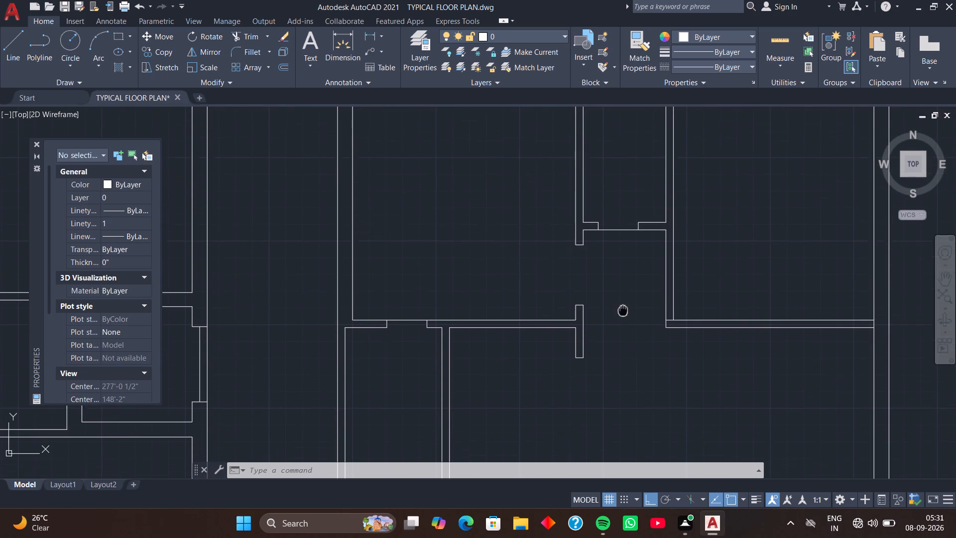
middle_drag(622, 309, 621, 307)
scroll(647, 316, up, 2)
middle_drag(647, 316, 613, 312)
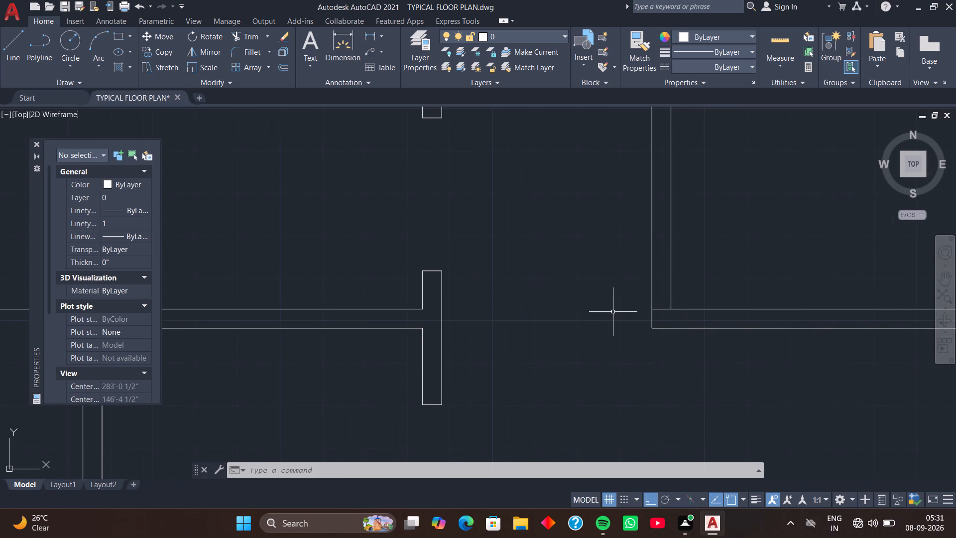
key(t)
key(r)
key(space)
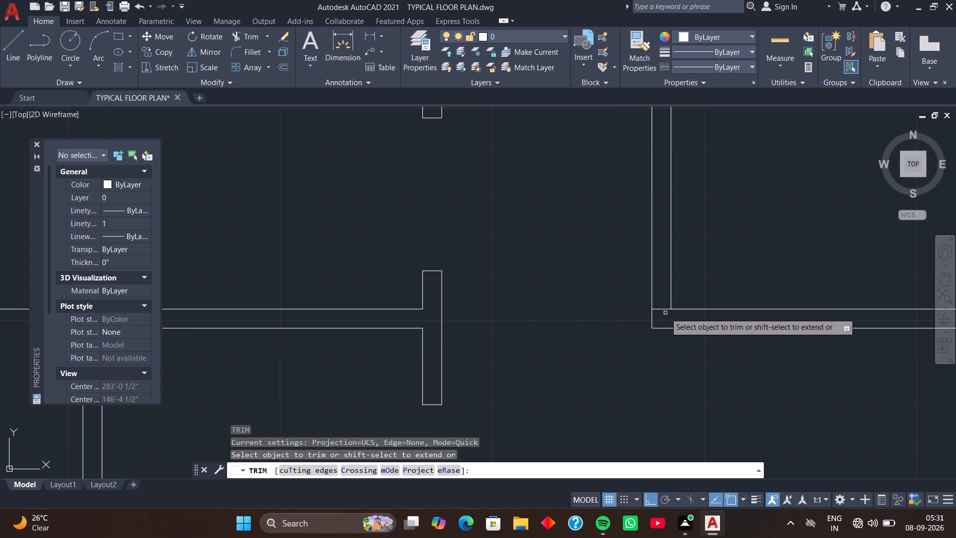
click(663, 309)
key(space)
Draw a horizontal 4 1/2" line across the northeast room's west wall at its southwest inner corner.
text(l)
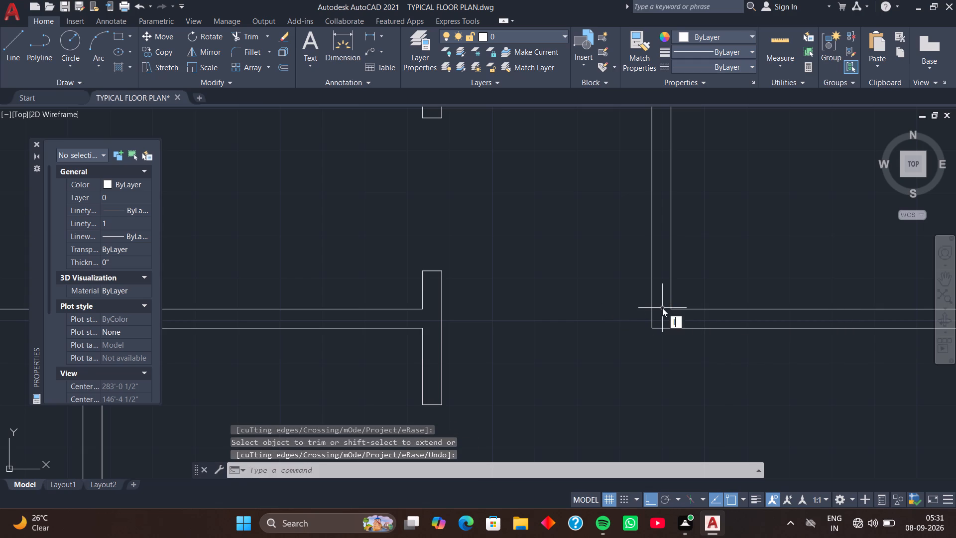
key(space)
click(670, 310)
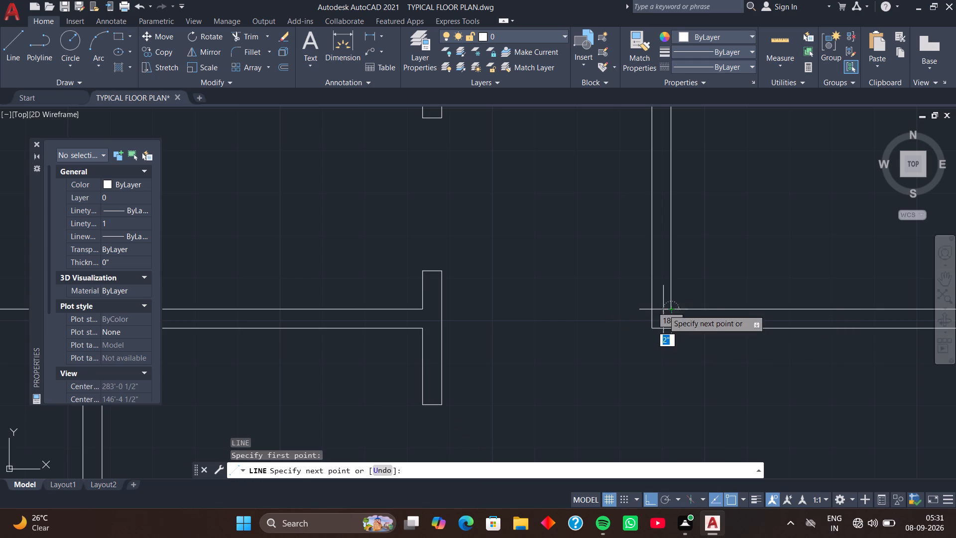
click(652, 308)
key(space)
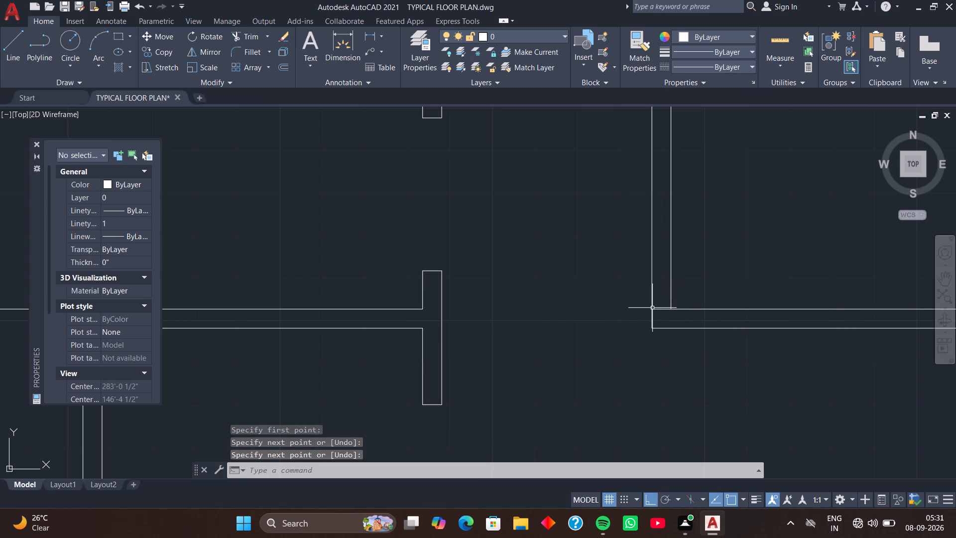
Move the short line across the northeast room's west wall 9" to the north.
click(658, 309)
key(m)
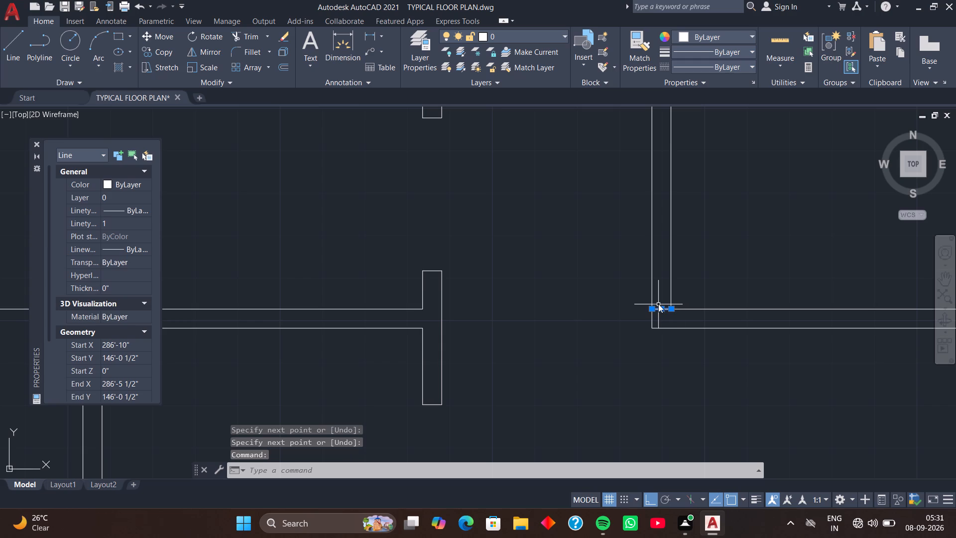
key(space)
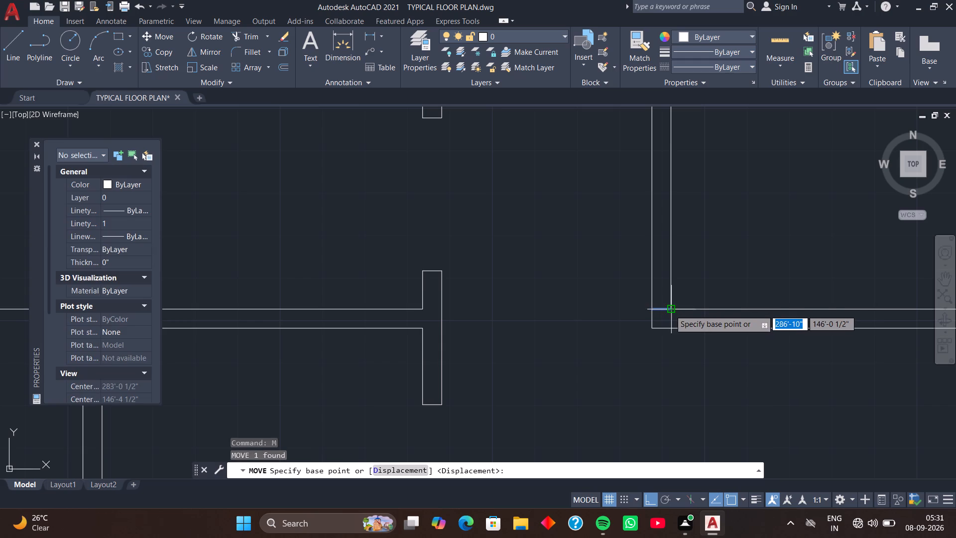
click(670, 310)
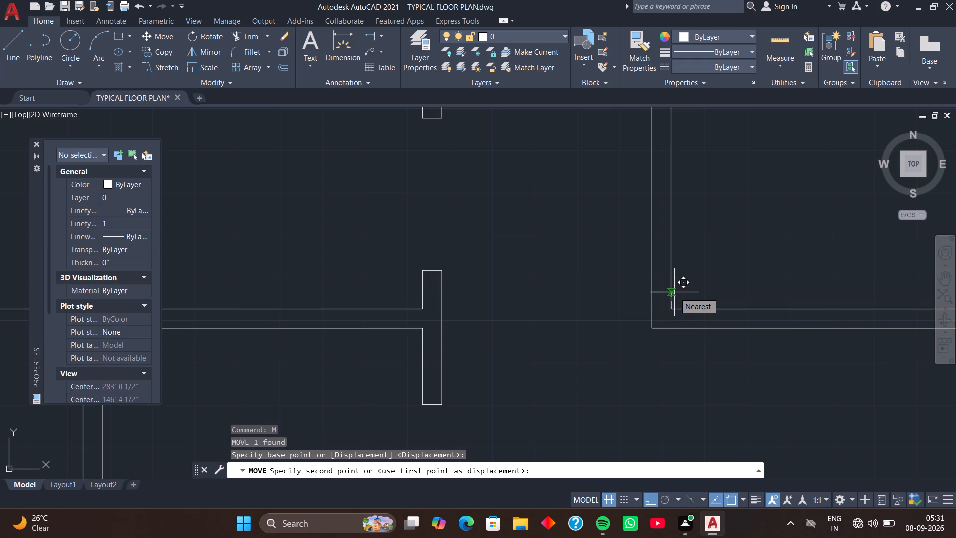
key(9)
key(Return)
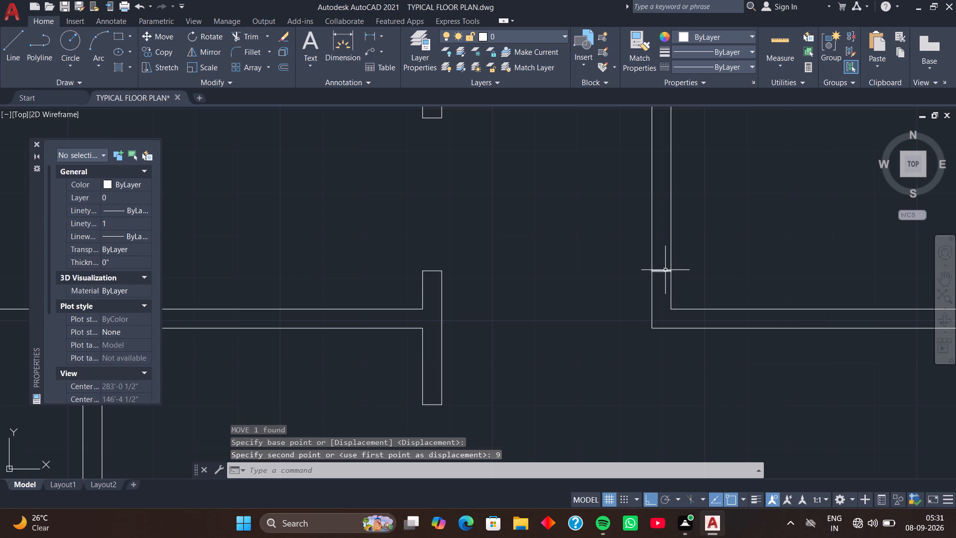
Copy the short line across the northeast room's west wall 3' to the north.
click(665, 270)
key(c)
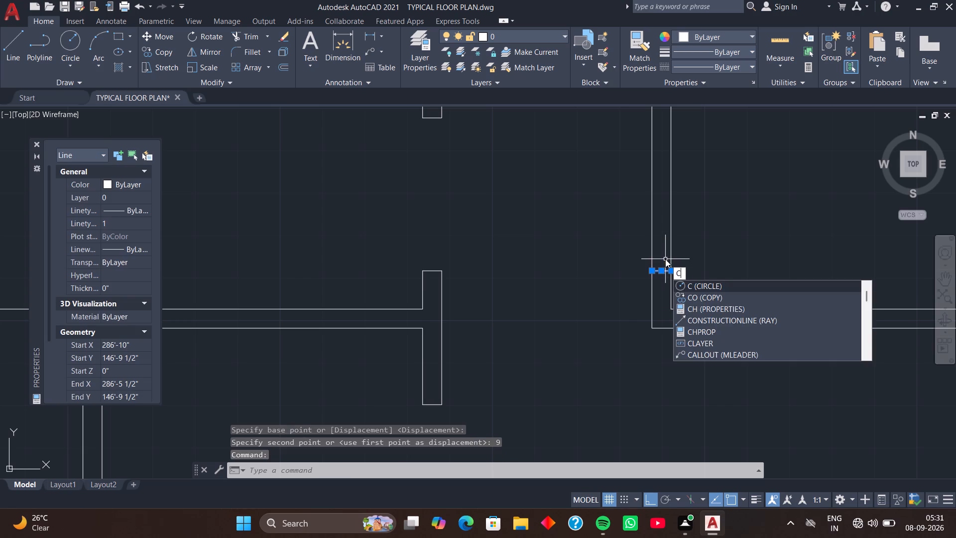
key(o)
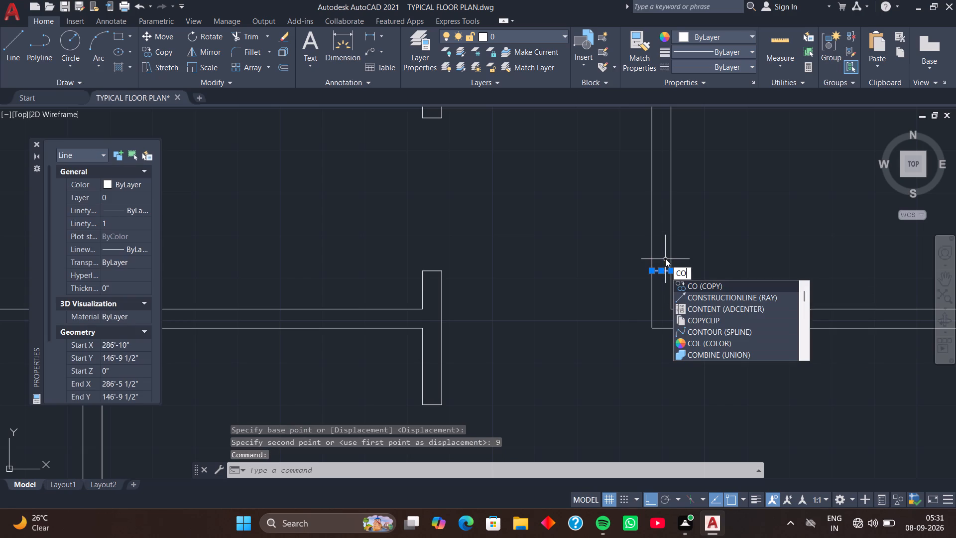
key(space)
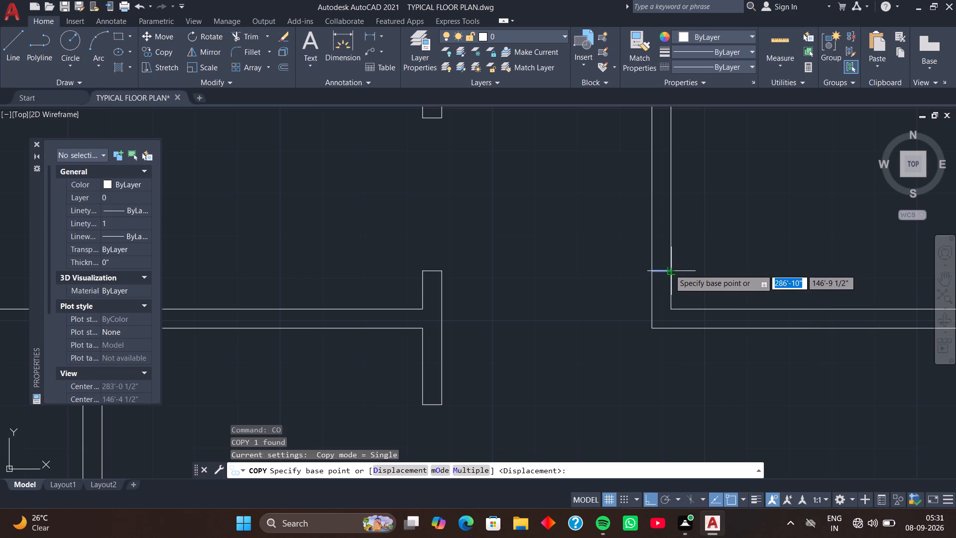
click(669, 269)
scroll(683, 226, down, 1)
middle_drag(683, 226, 676, 289)
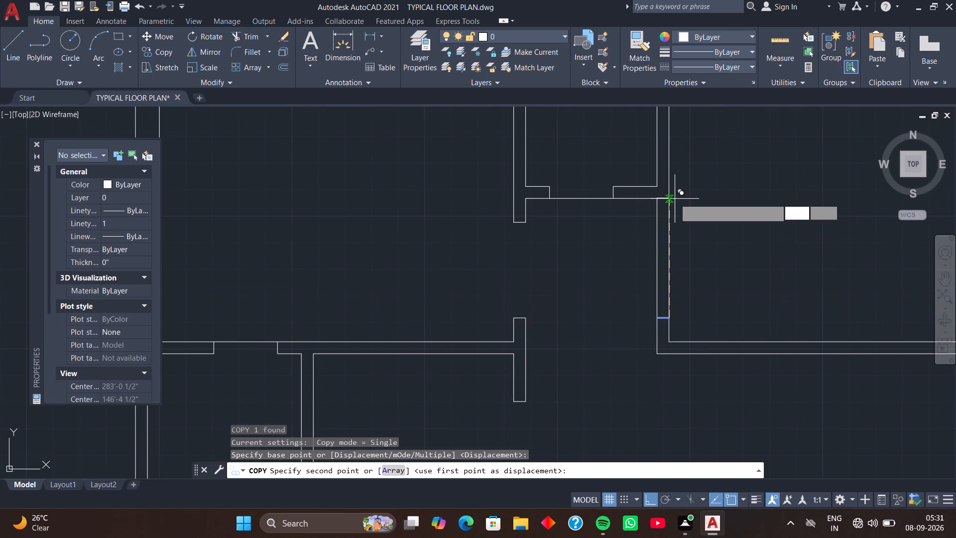
text(3')
key(Return)
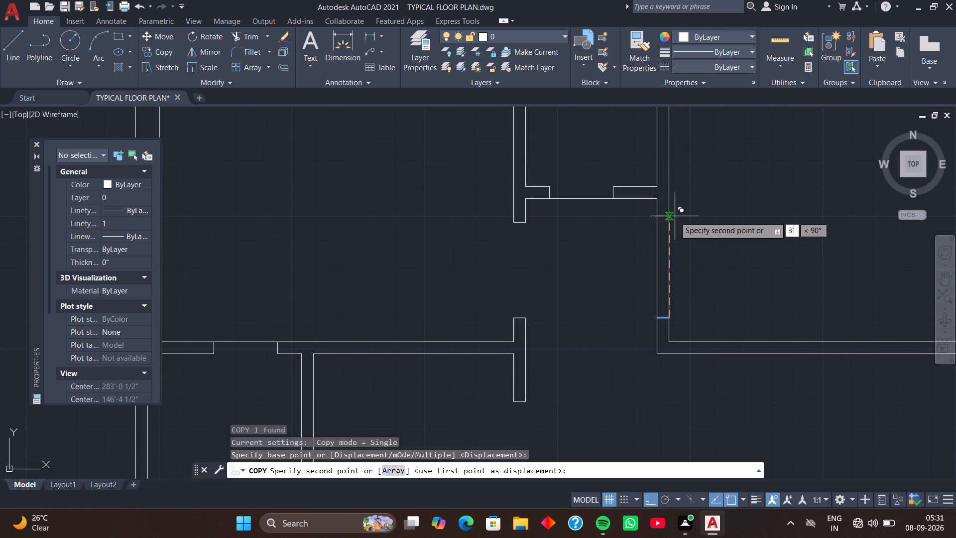
Trim both lines of the northeast room's west wall between the two short cross lines to open the doorway.
scroll(677, 223, down, 1)
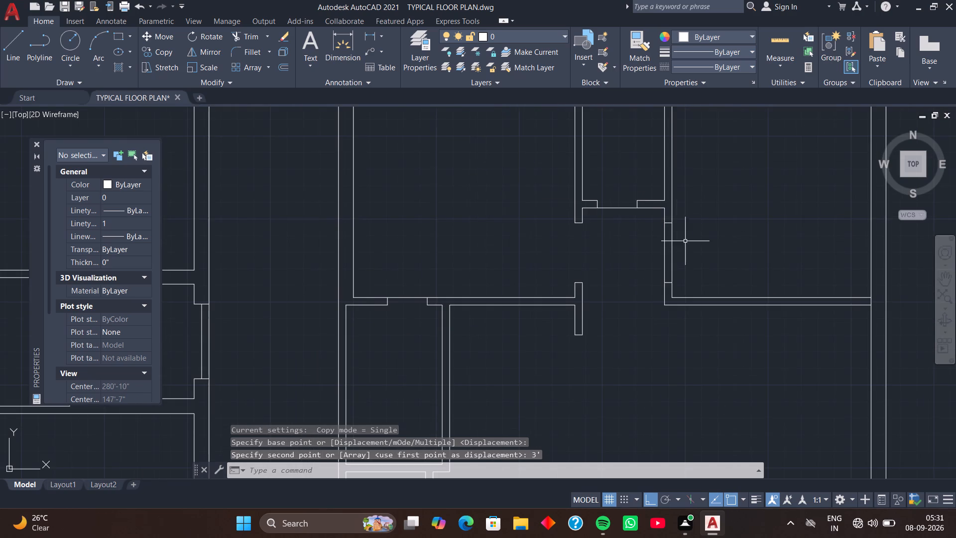
middle_drag(685, 242, 634, 234)
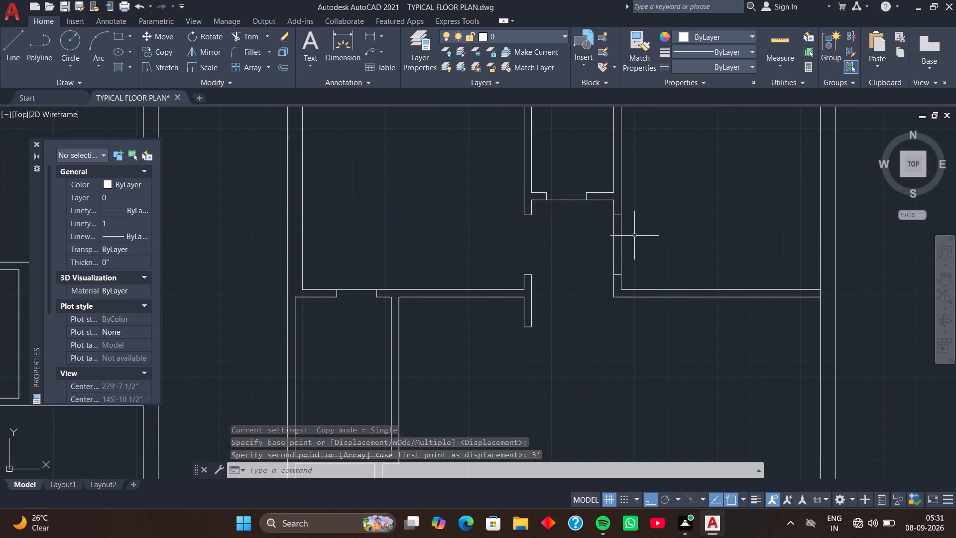
key(t)
key(r)
key(space)
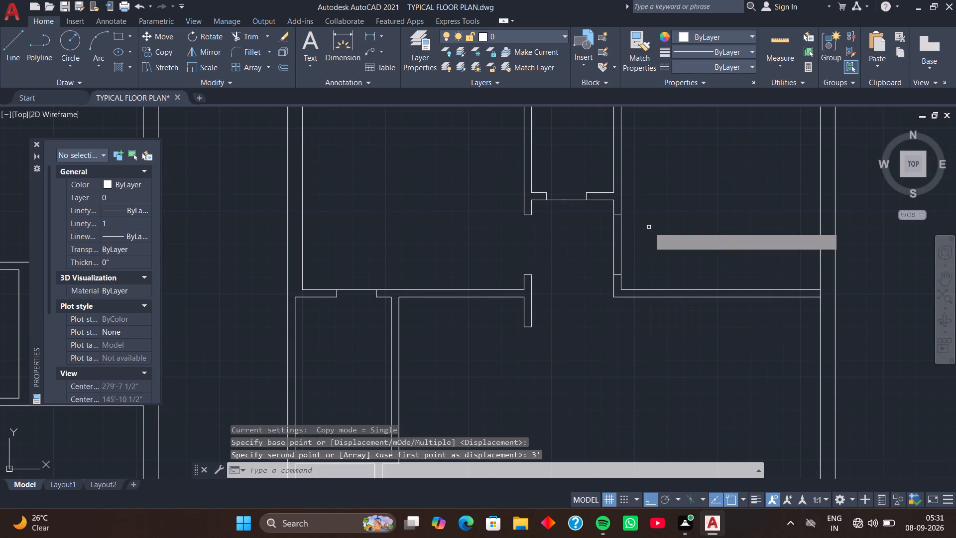
drag(649, 227, 597, 239)
key(space)
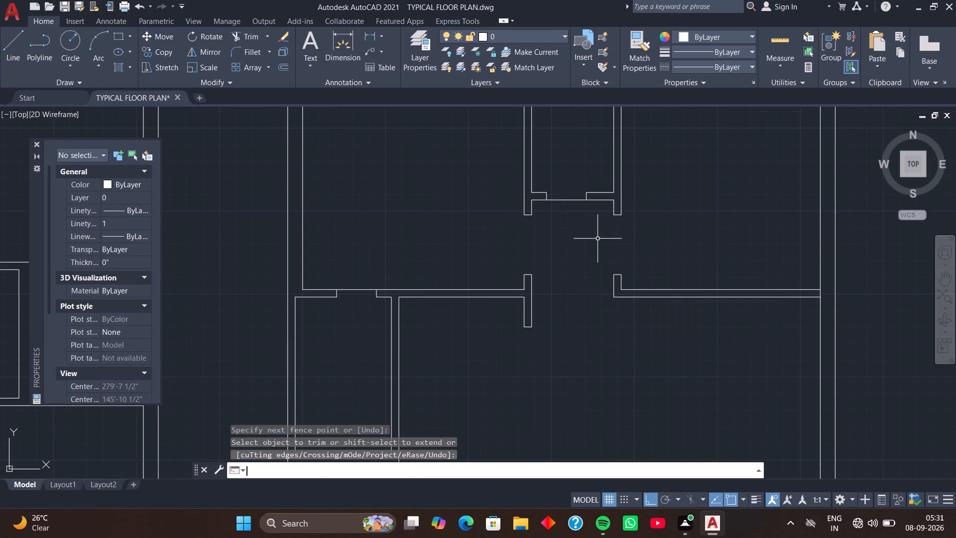
Trim the east exterior wall's inner line where the northeast room's south wall meets it.
scroll(599, 239, down, 1)
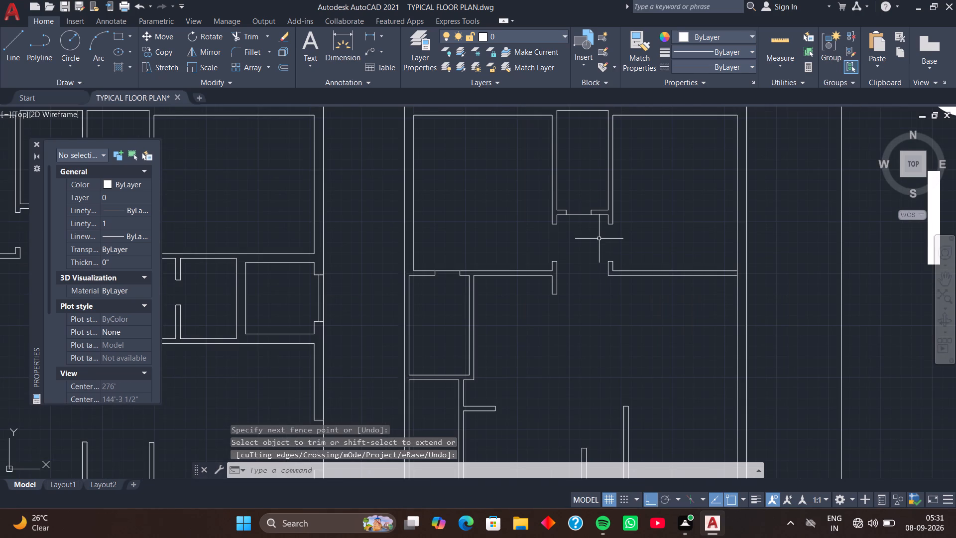
middle_drag(652, 245, 614, 227)
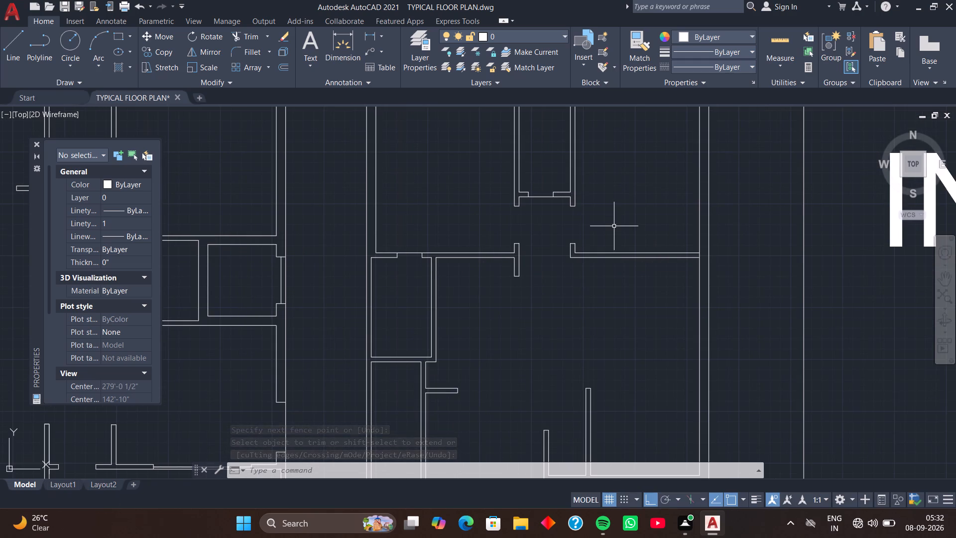
middle_drag(648, 229, 589, 209)
scroll(622, 224, up, 2)
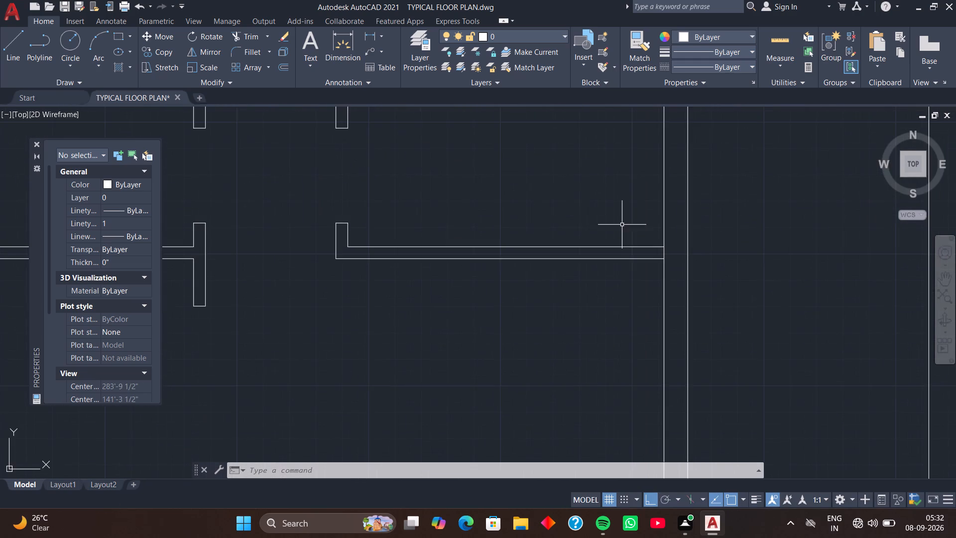
middle_drag(625, 226, 569, 204)
scroll(568, 205, up, 1)
text(tr)
key(space)
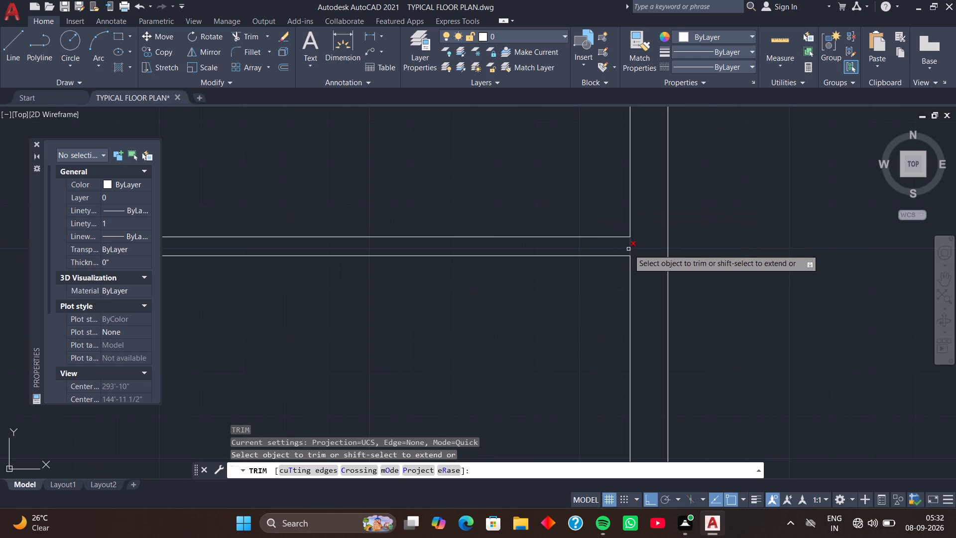
click(629, 249)
key(space)
Draw a horizontal 4 1/2" line across the southwest narrow room's east wall, level with the underside of the short stub wall.
scroll(617, 269, down, 1)
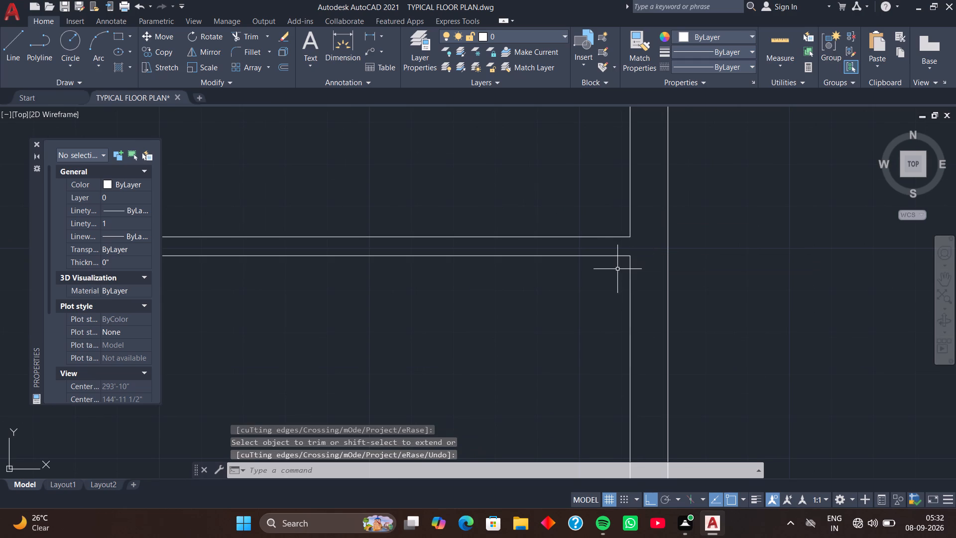
scroll(617, 269, down, 1)
middle_drag(597, 295, 656, 194)
middle_drag(622, 235, 641, 230)
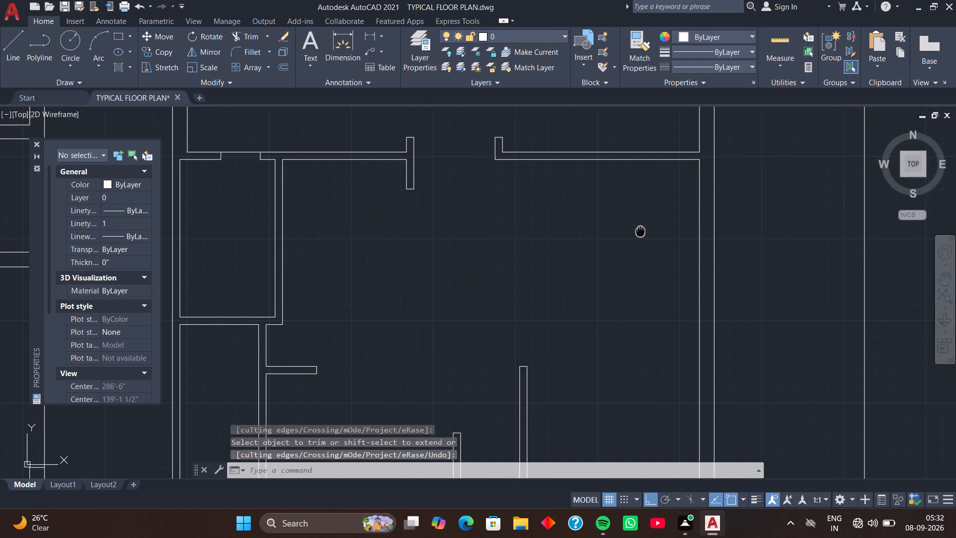
middle_drag(641, 230, 644, 229)
scroll(610, 248, down, 1)
middle_drag(591, 255, 627, 245)
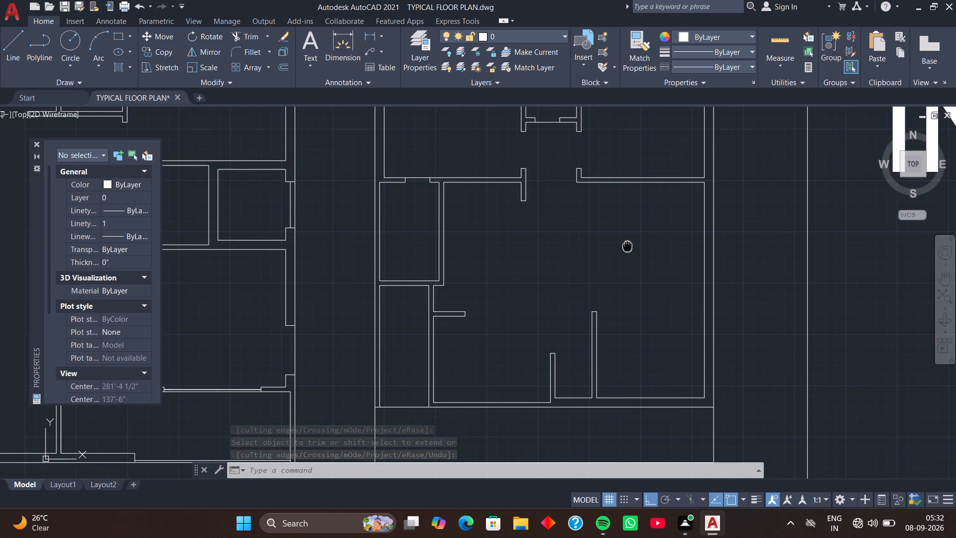
middle_drag(597, 258, 632, 243)
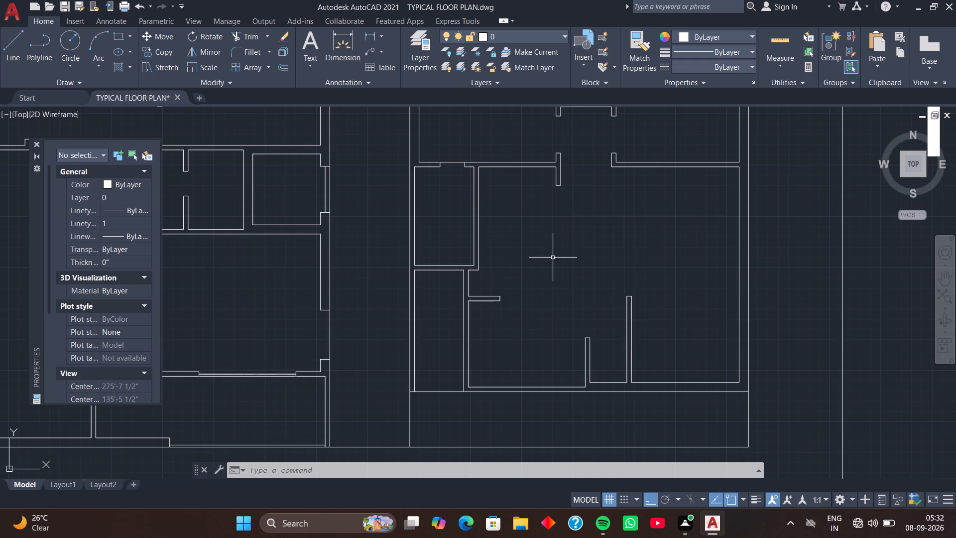
middle_drag(544, 257, 560, 251)
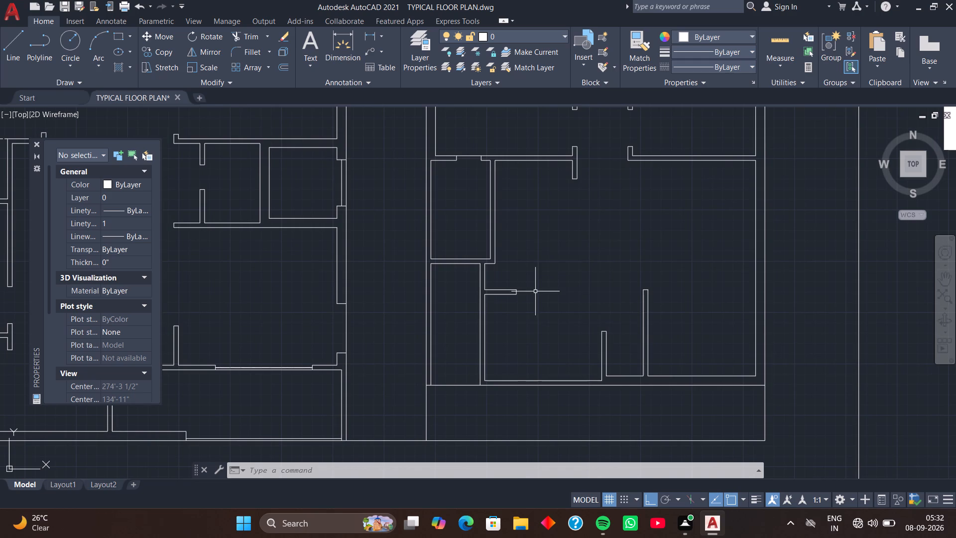
middle_drag(534, 293, 554, 233)
middle_drag(540, 263, 572, 256)
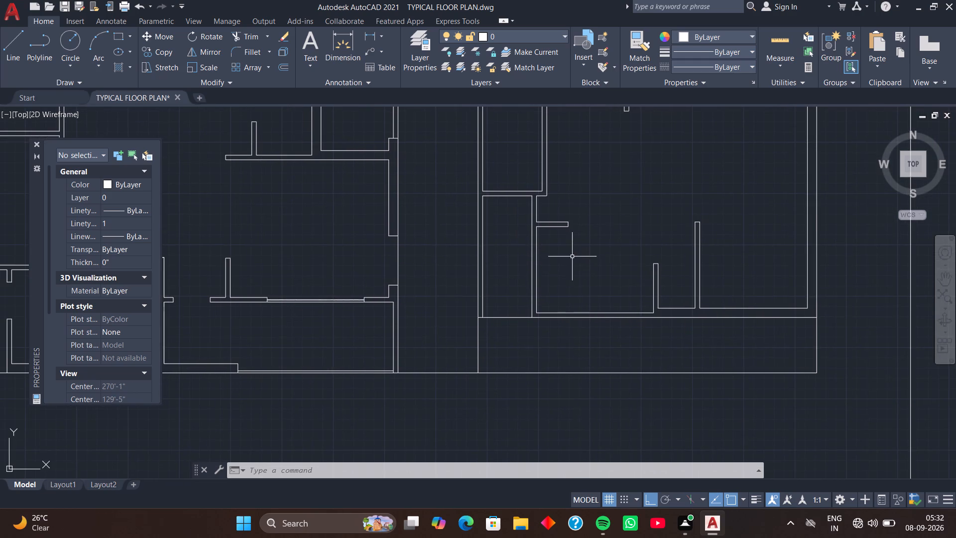
middle_drag(548, 269, 569, 265)
scroll(560, 239, up, 2)
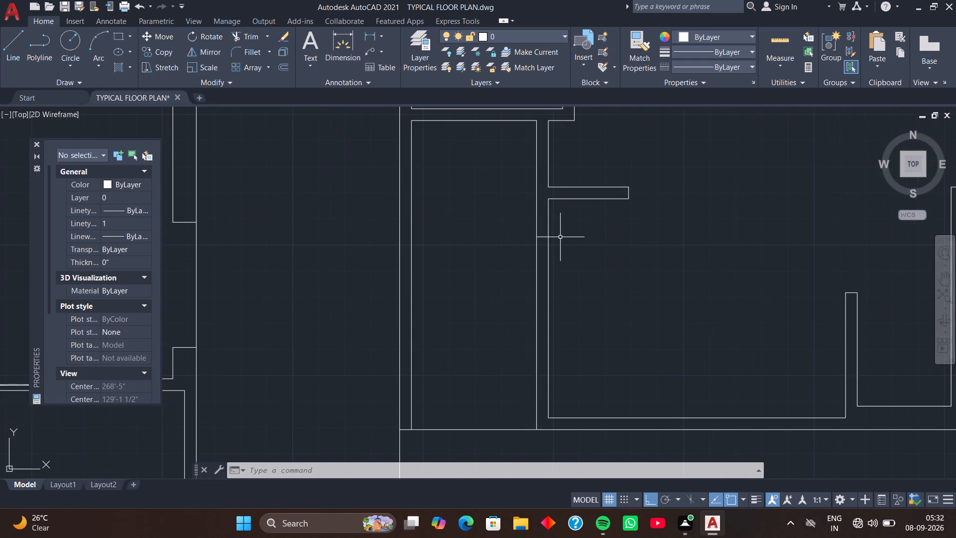
middle_drag(579, 220, 605, 267)
scroll(595, 247, up, 2)
middle_drag(573, 271, 614, 277)
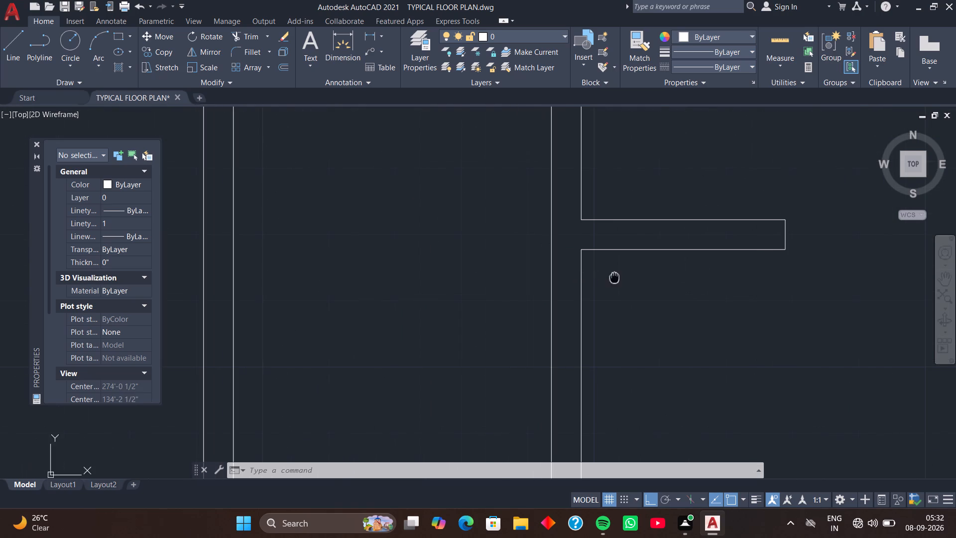
key(l)
key(space)
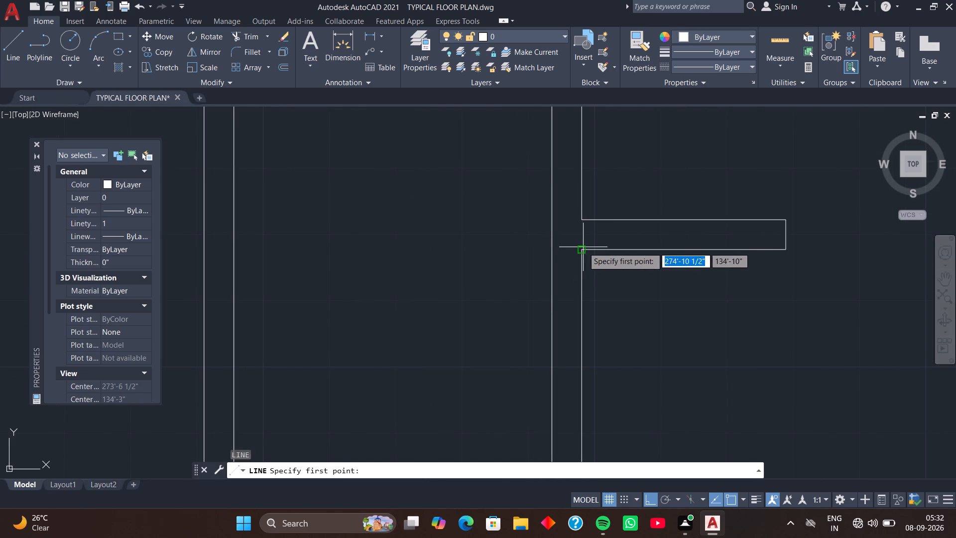
click(582, 248)
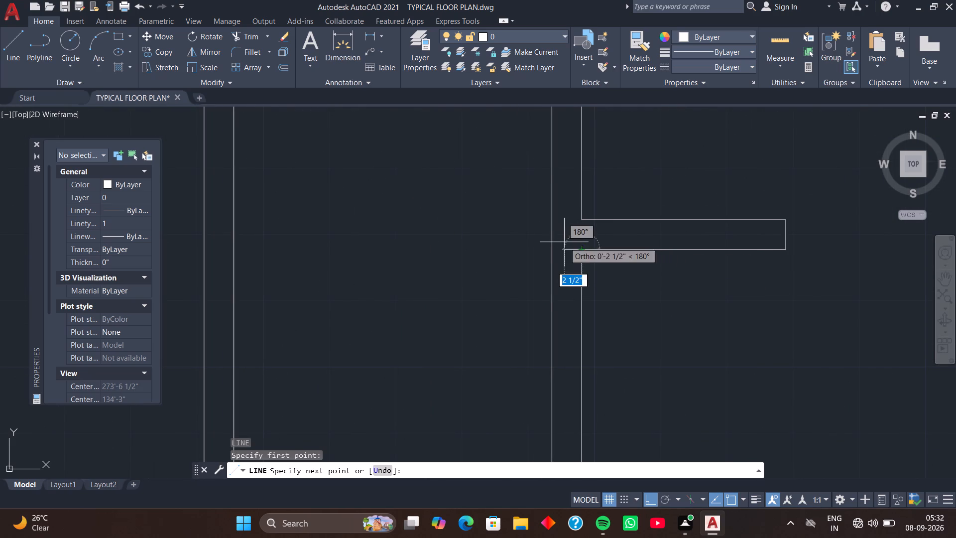
click(550, 249)
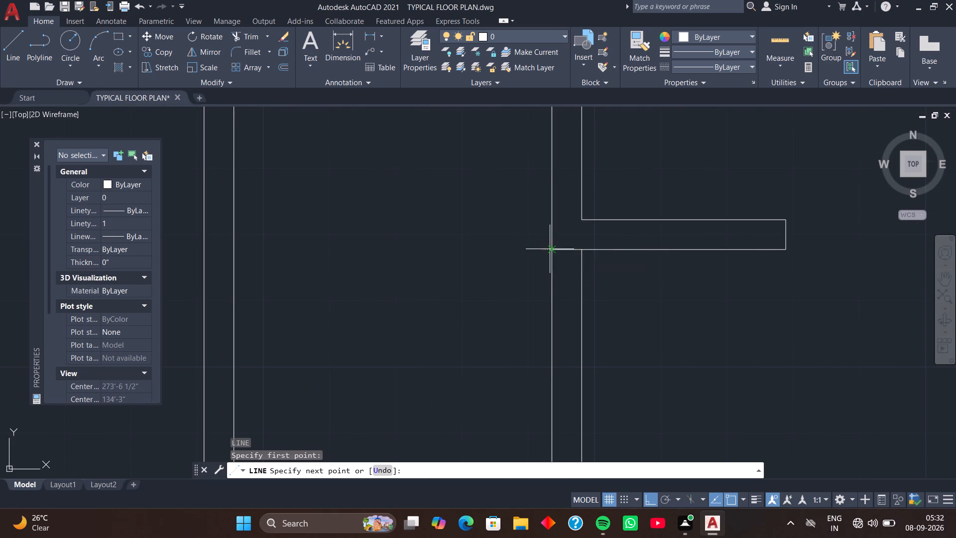
key(space)
Move the short line across the southwest narrow room's east wall 9" south, away from the stub wall.
click(562, 249)
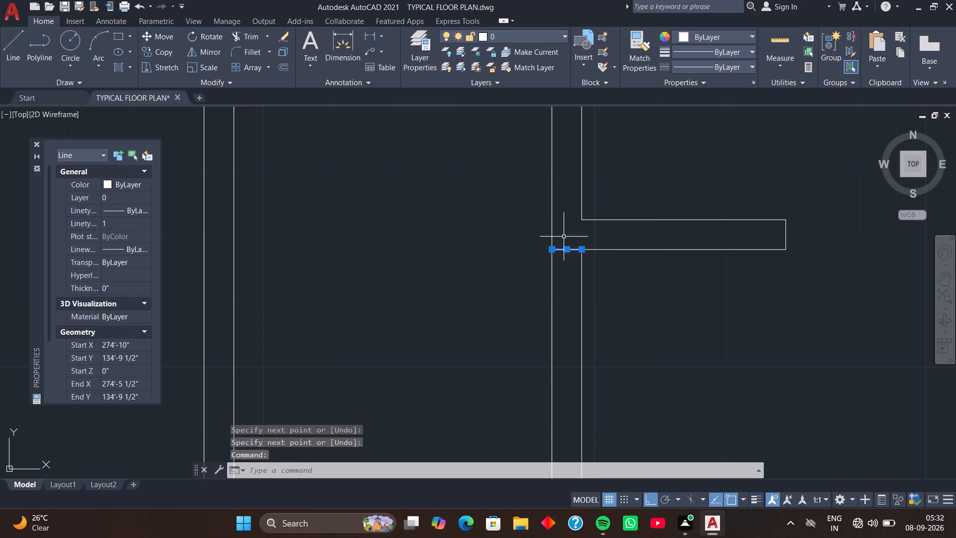
text(m)
key(space)
click(583, 250)
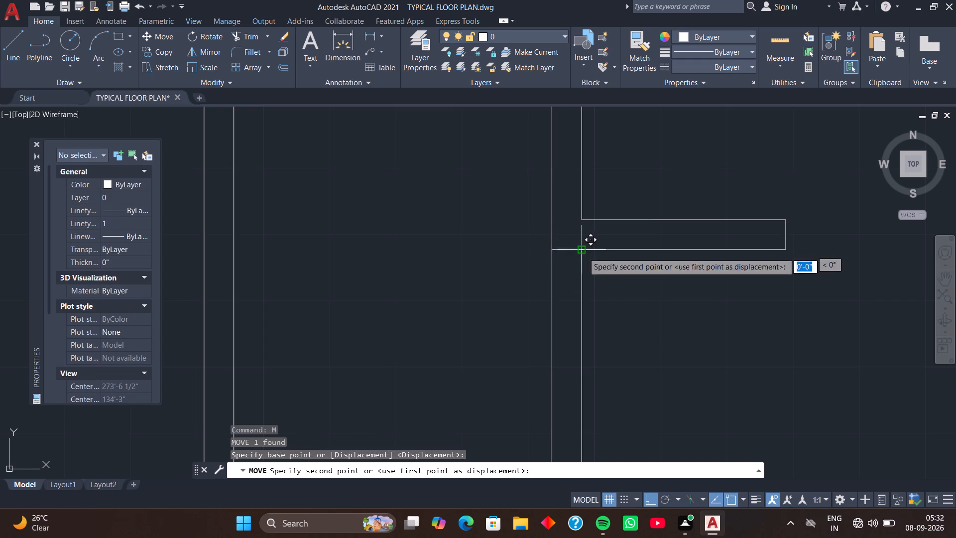
scroll(585, 269, down, 1)
middle_drag(585, 271, 579, 249)
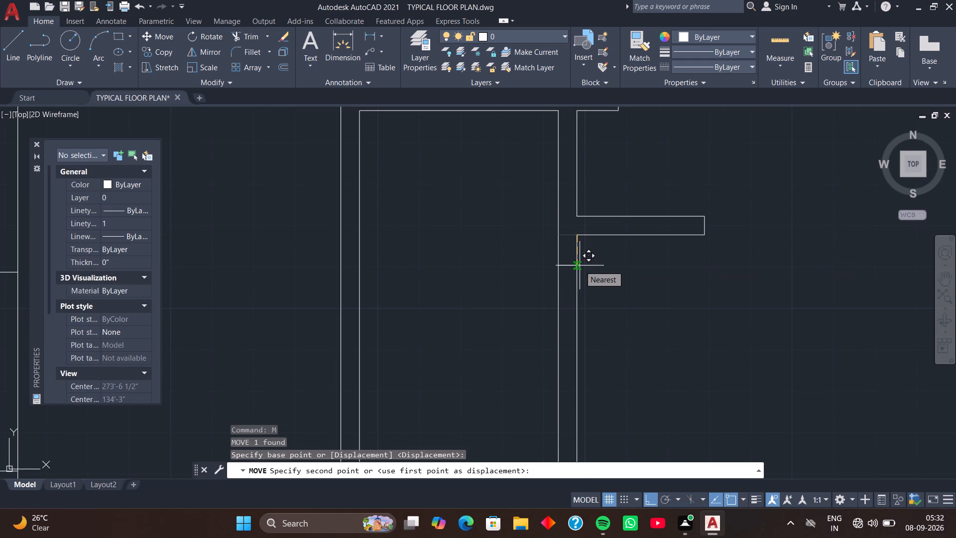
key(9)
key(Return)
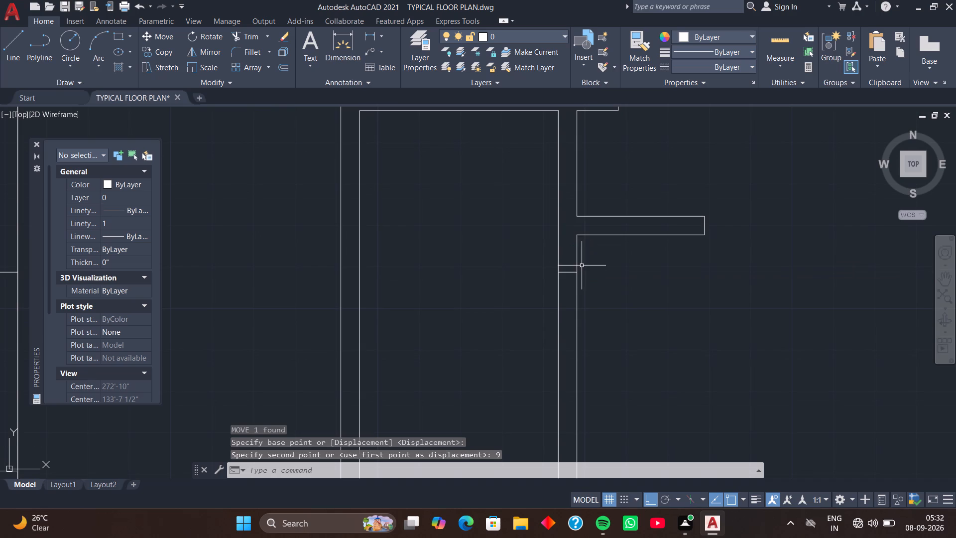
Copy the short line across the southwest narrow room's east wall 2'6" to the south.
click(568, 273)
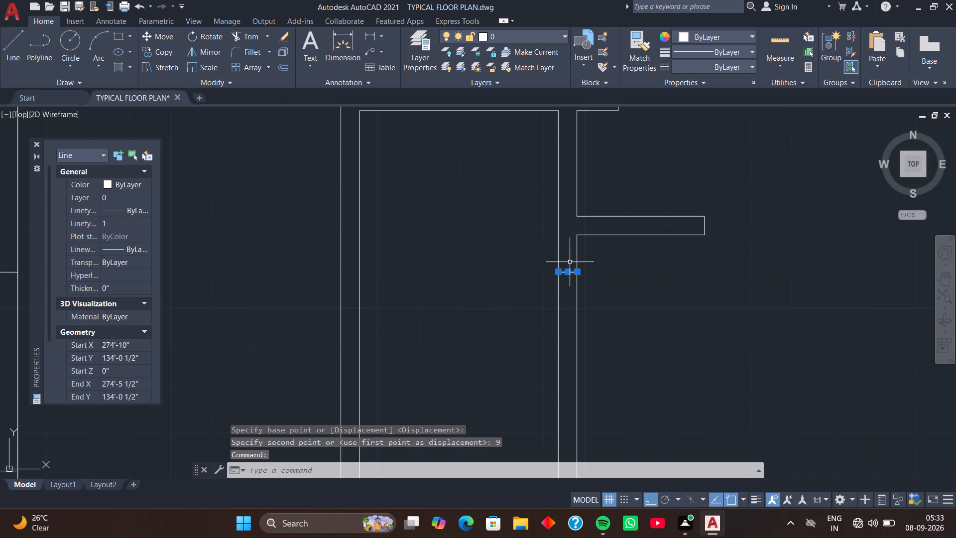
text(co)
key(space)
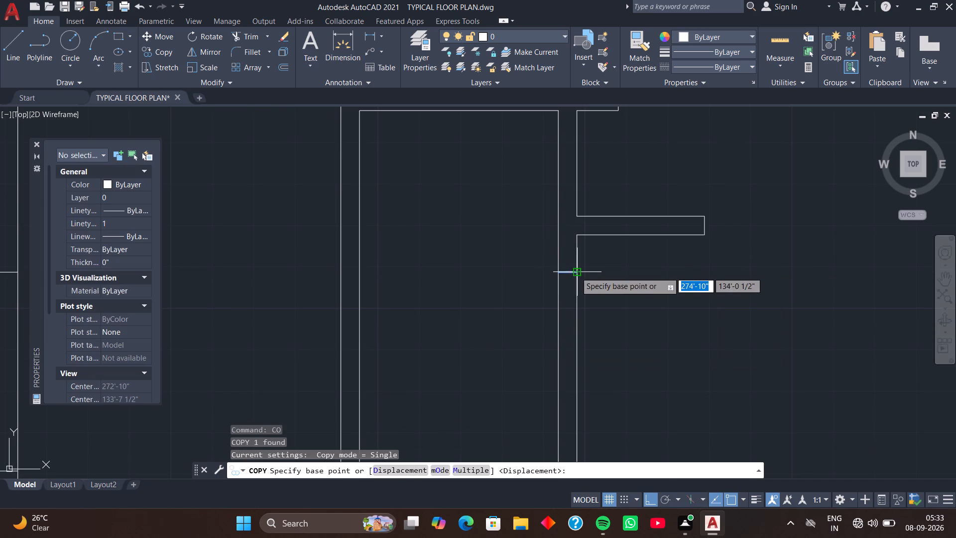
click(576, 272)
scroll(574, 316, down, 2)
middle_drag(574, 329, 564, 231)
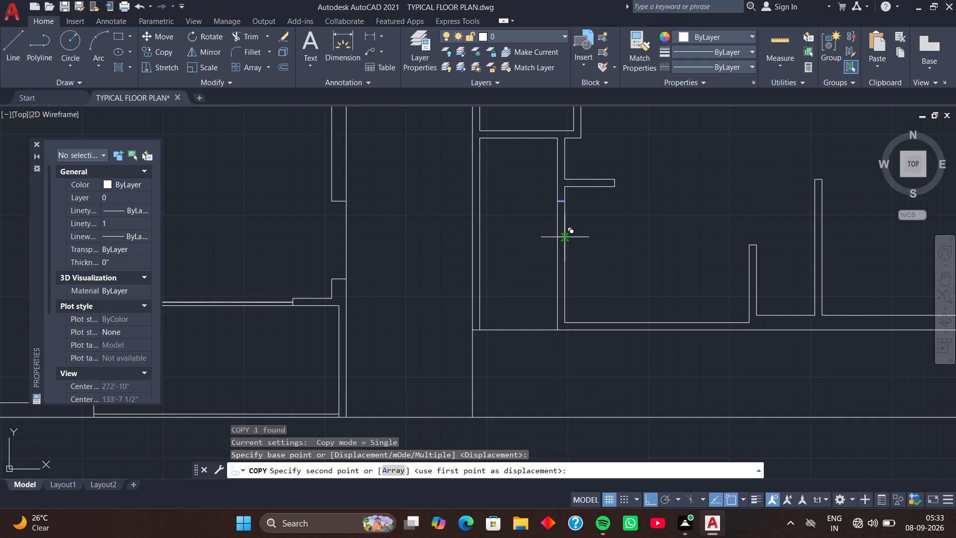
text(2'6)
key(Return)
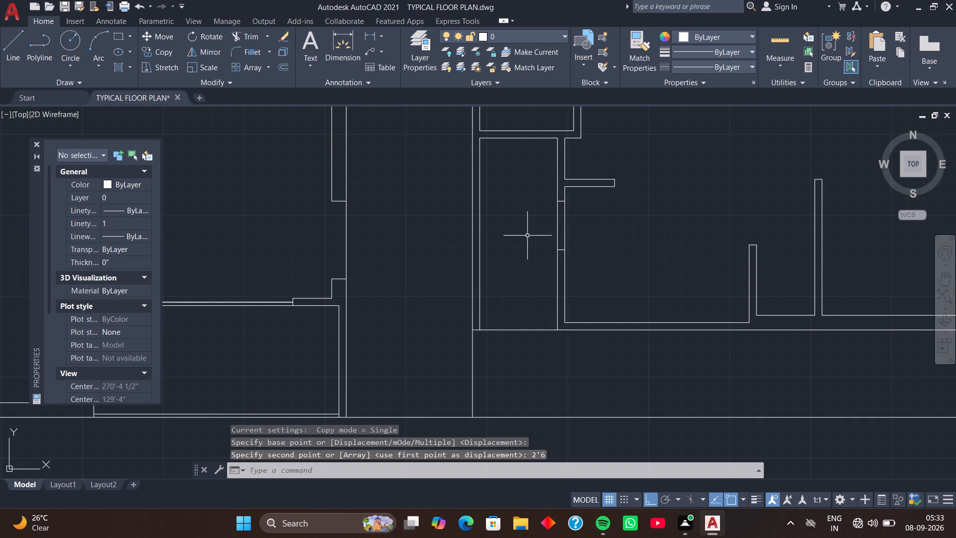
Trim the west line of the southwest narrow room's east wall between the two short cross lines.
text(tr)
key(space)
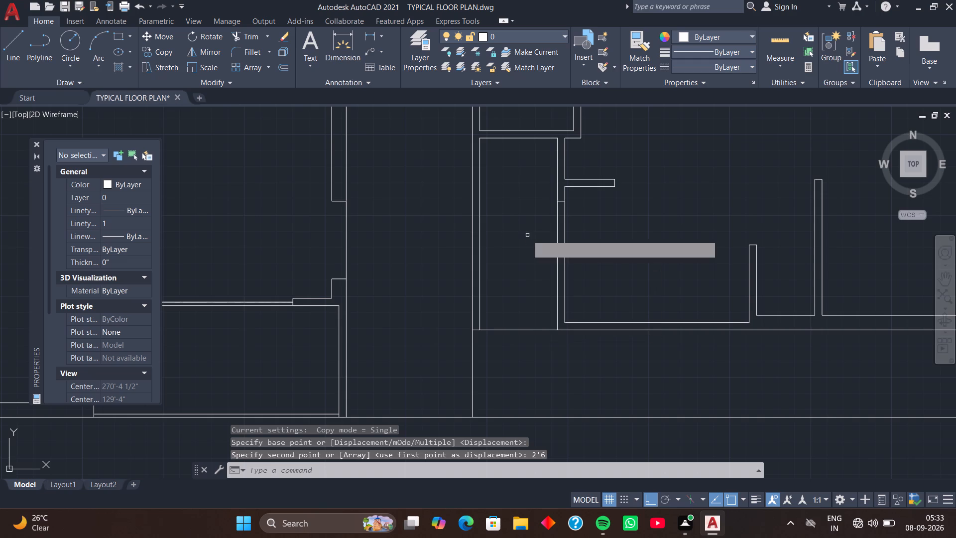
click(557, 228)
key(space)
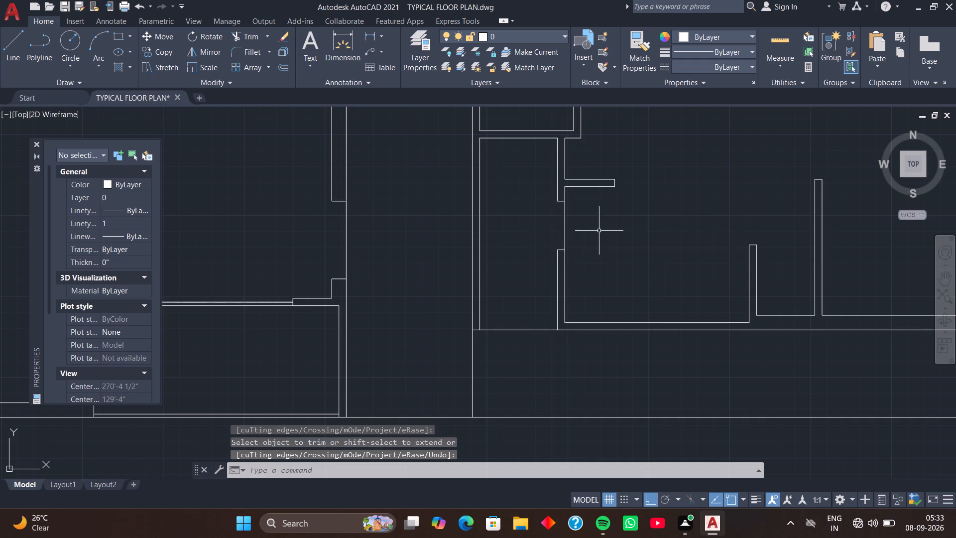
Draw a vertical 9" line across the southeast room's south wall, starting at the room's southeast inner corner.
scroll(600, 231, down, 2)
middle_drag(608, 246, 526, 244)
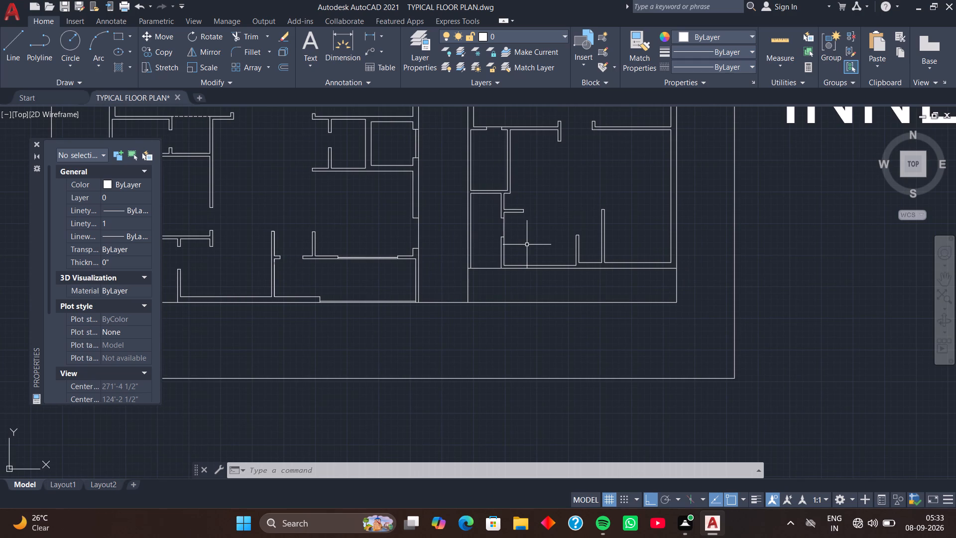
scroll(630, 252, down, 1)
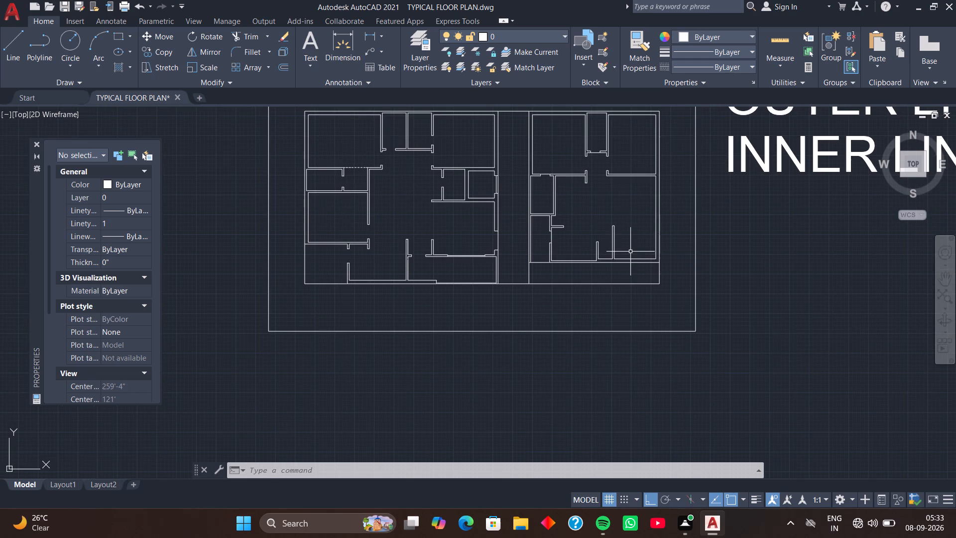
middle_drag(630, 252, 639, 261)
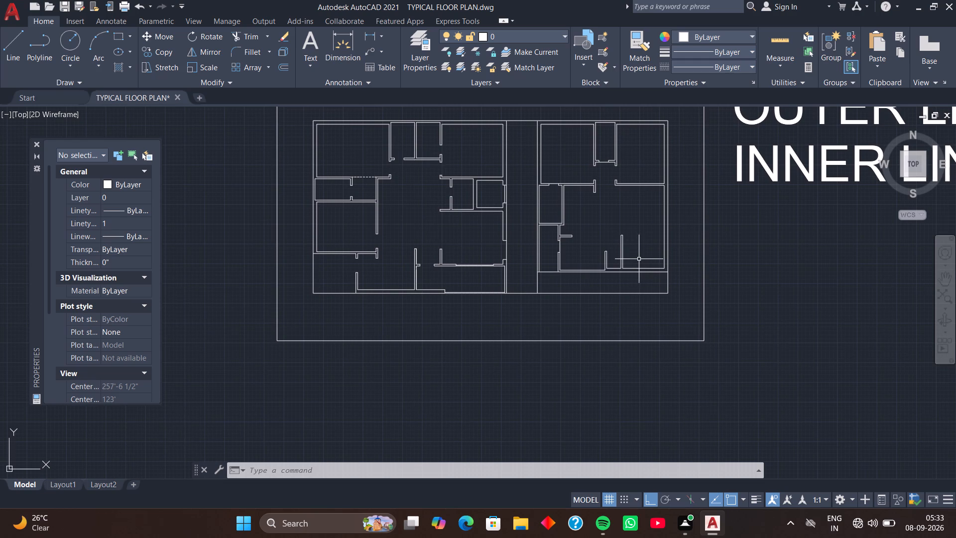
middle_drag(639, 259, 644, 230)
middle_drag(644, 232, 623, 227)
scroll(623, 231, up, 2)
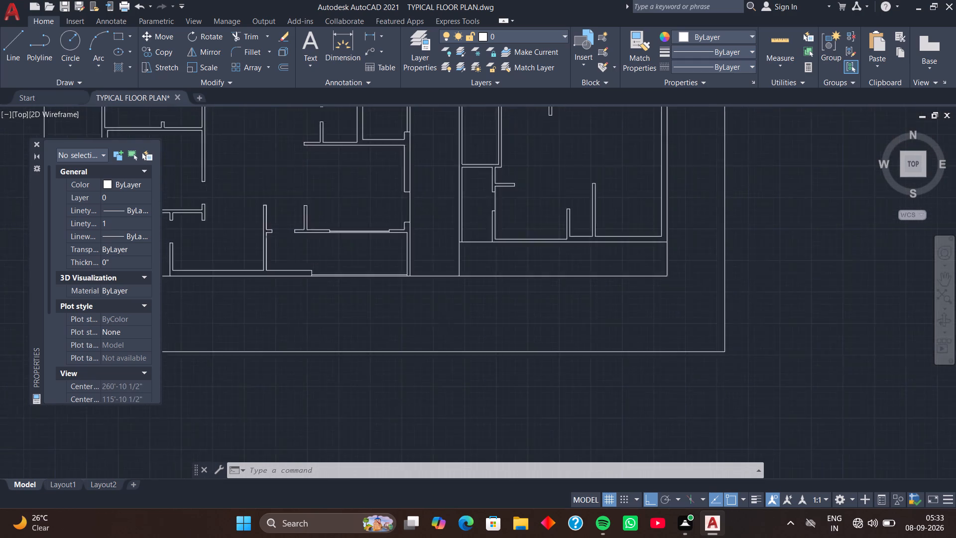
scroll(623, 231, up, 1)
middle_drag(633, 241, 598, 232)
text(l)
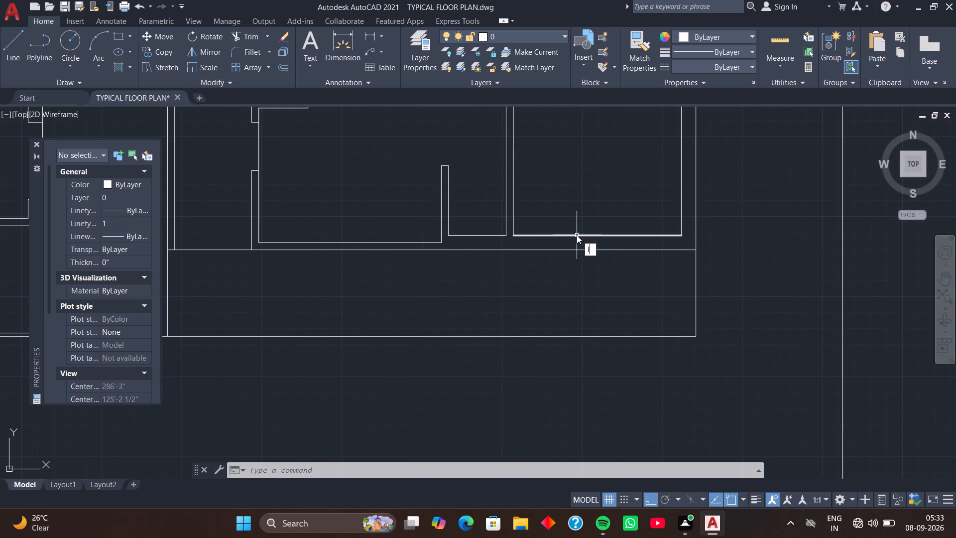
key(space)
middle_drag(616, 239, 566, 237)
scroll(624, 251, up, 3)
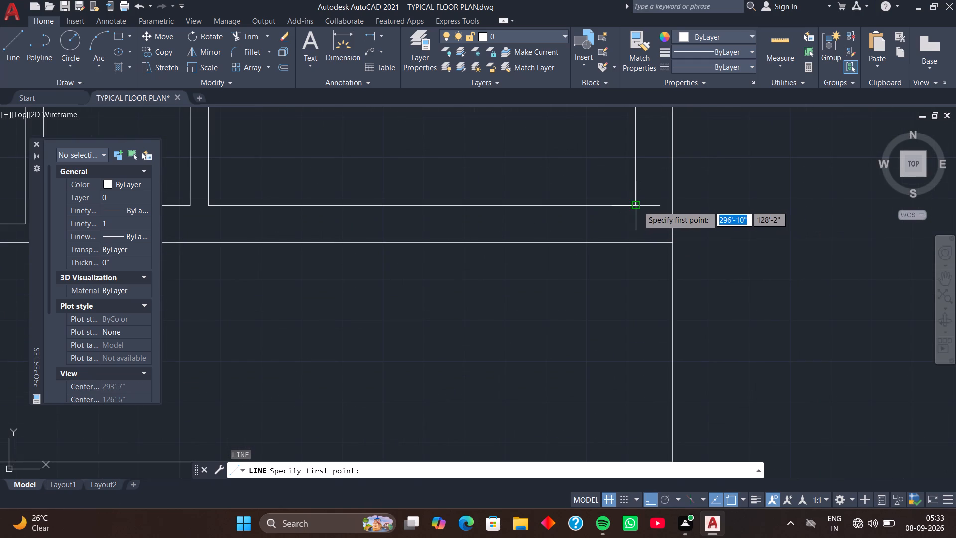
click(637, 206)
click(634, 245)
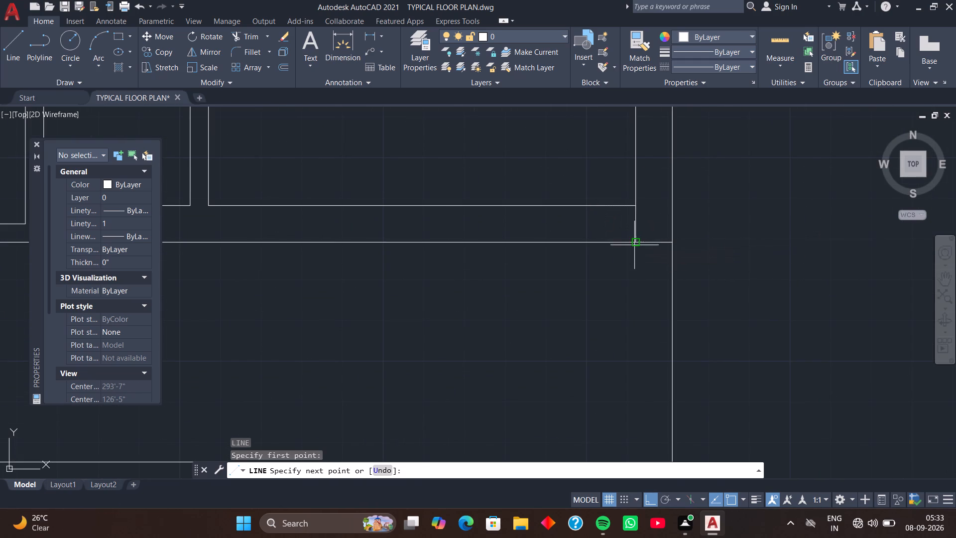
key(space)
Move the short line across the southeast room's south wall 9" to the west.
click(634, 238)
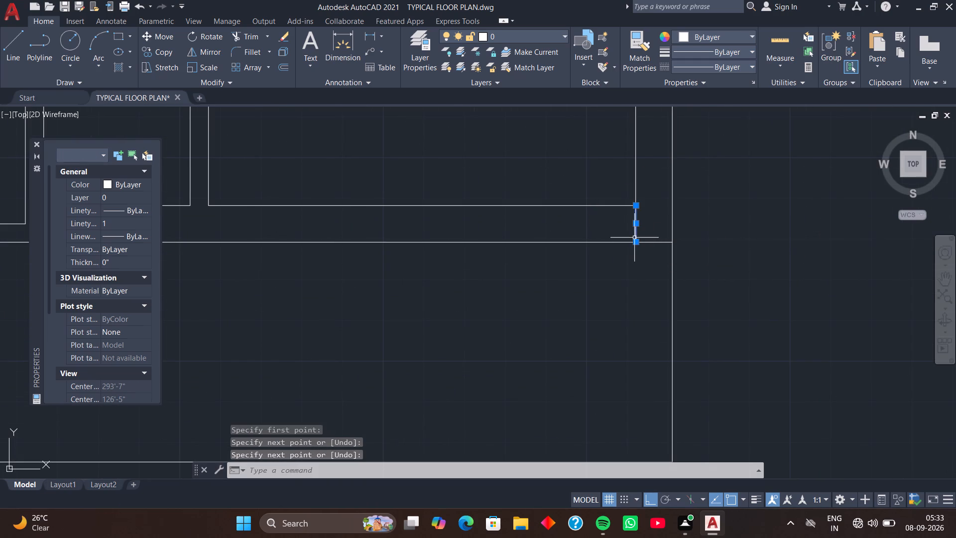
text(m)
key(space)
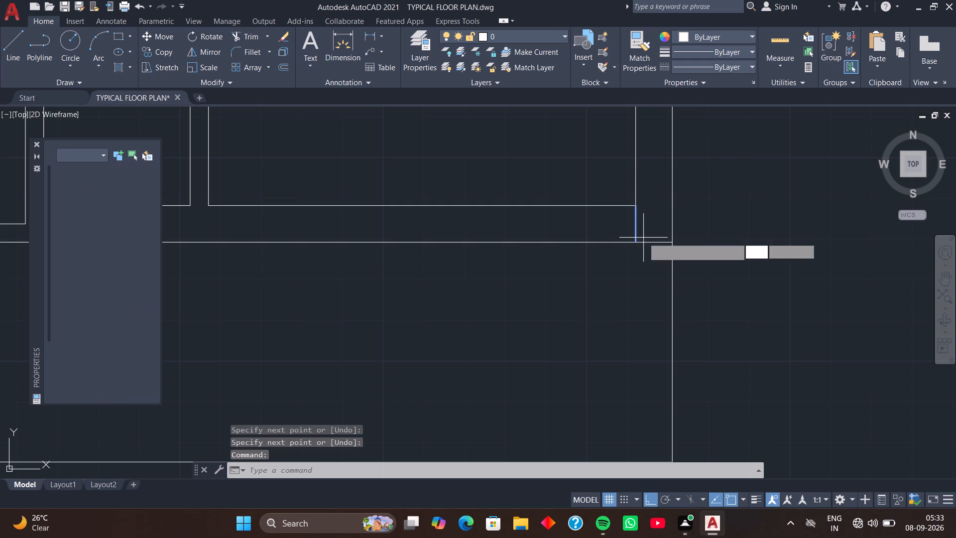
click(636, 241)
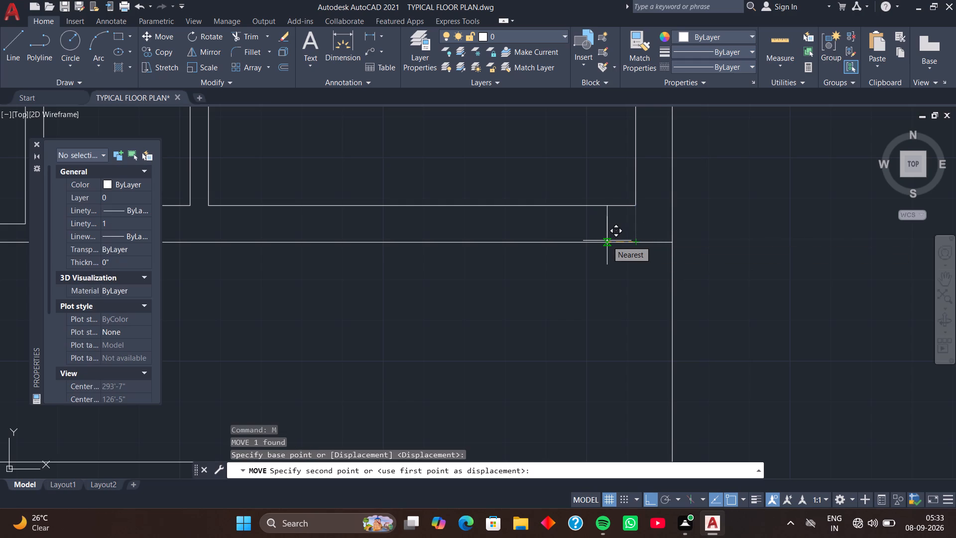
key(9)
key(Return)
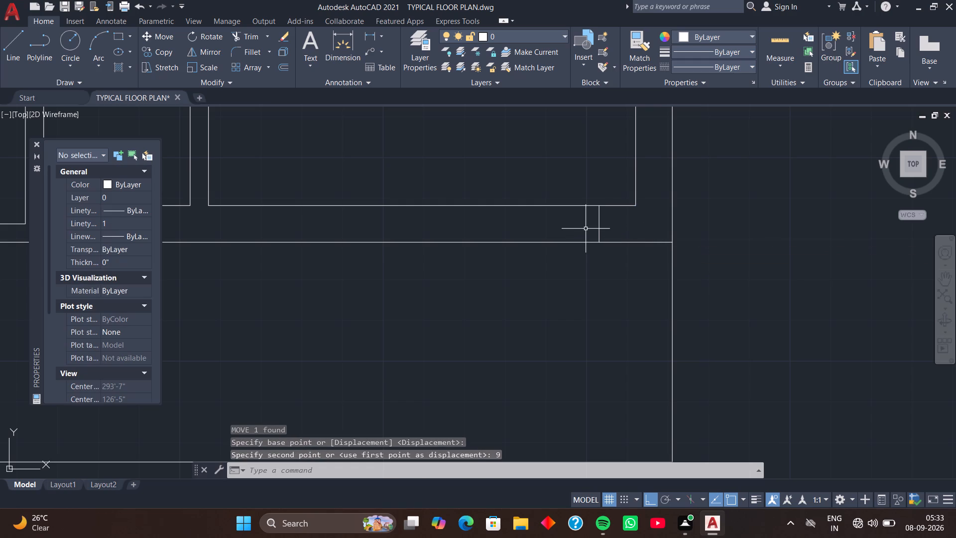
Copy the short line across the southeast room's south wall 4' to the west.
click(601, 231)
click(592, 227)
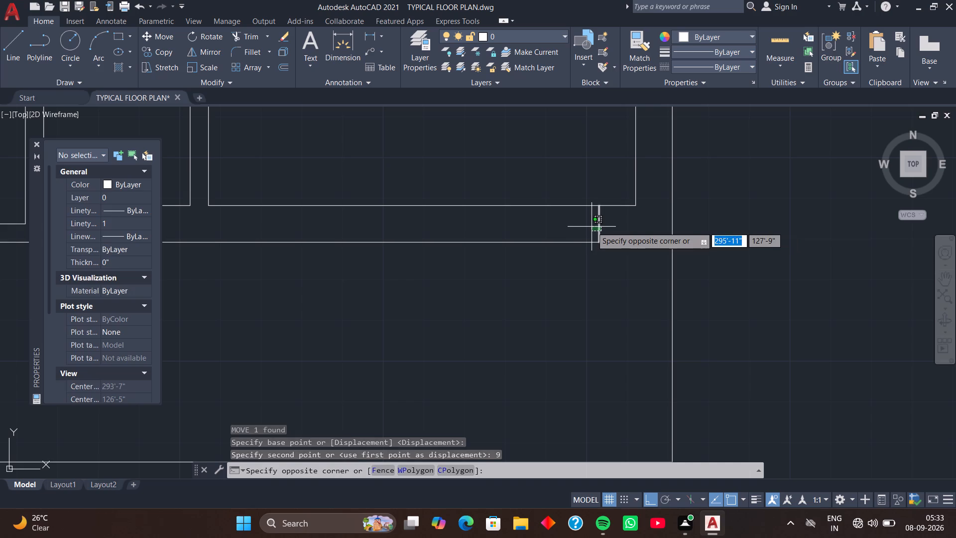
key(c)
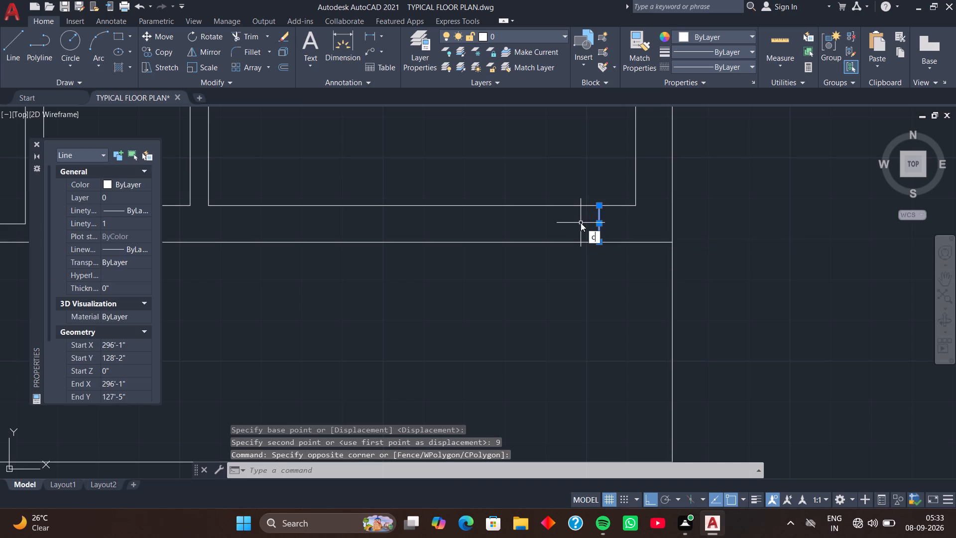
text(o)
key(space)
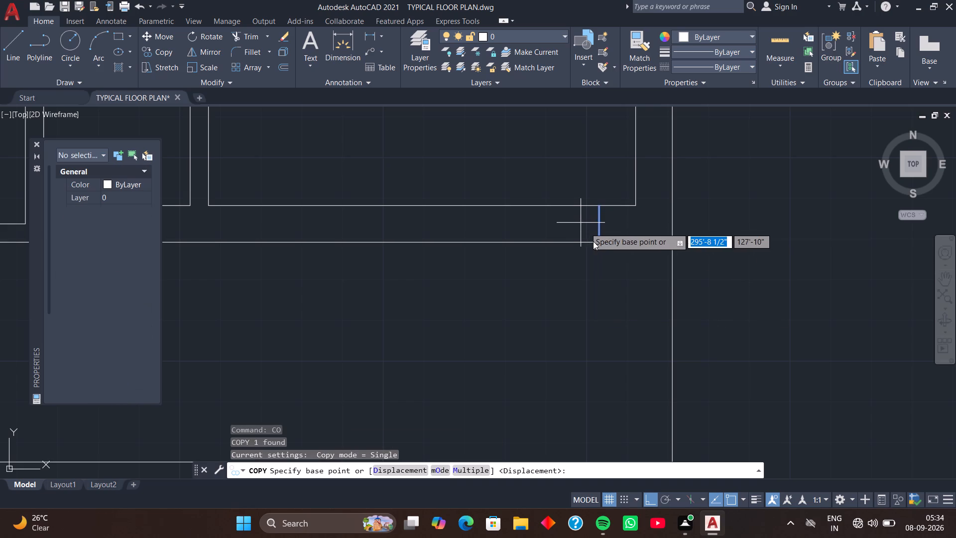
click(600, 243)
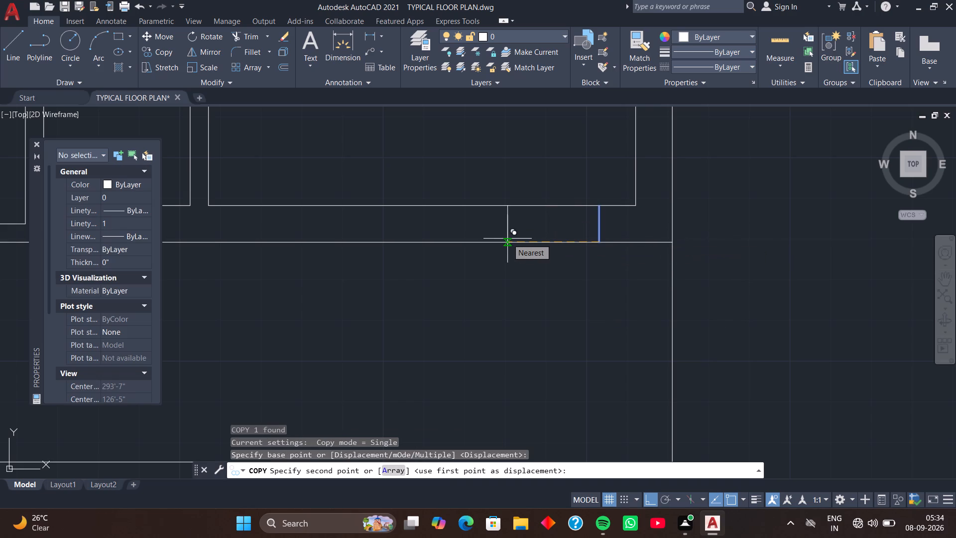
text(4')
key(Return)
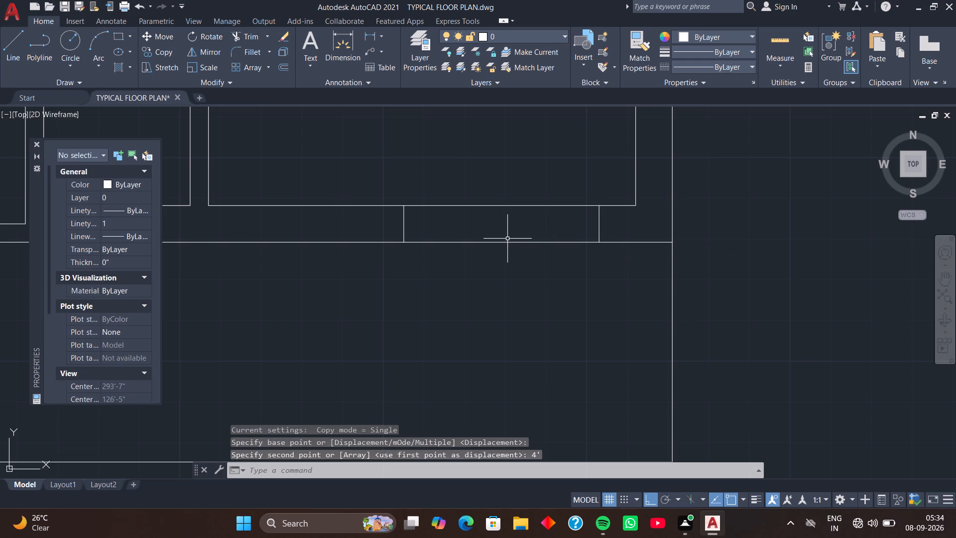
Trim the inner line of the southeast room's south wall between the two short cross lines.
scroll(518, 281, down, 1)
middle_drag(518, 281, 524, 324)
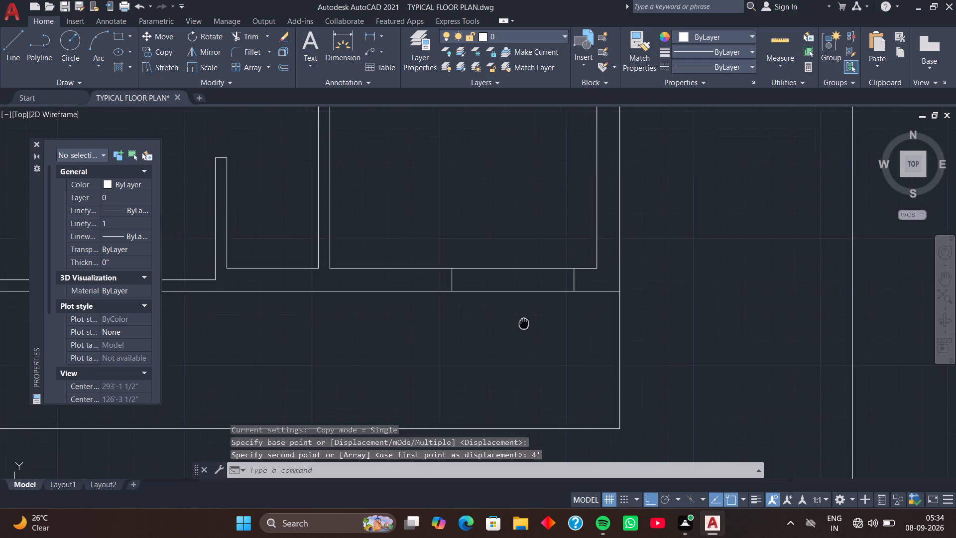
middle_drag(524, 324, 524, 328)
text(tr)
key(space)
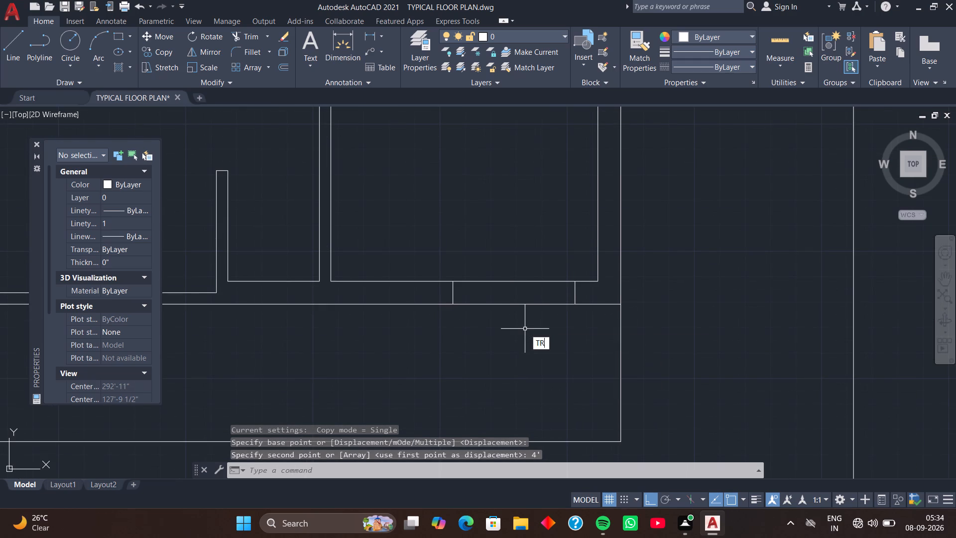
click(528, 284)
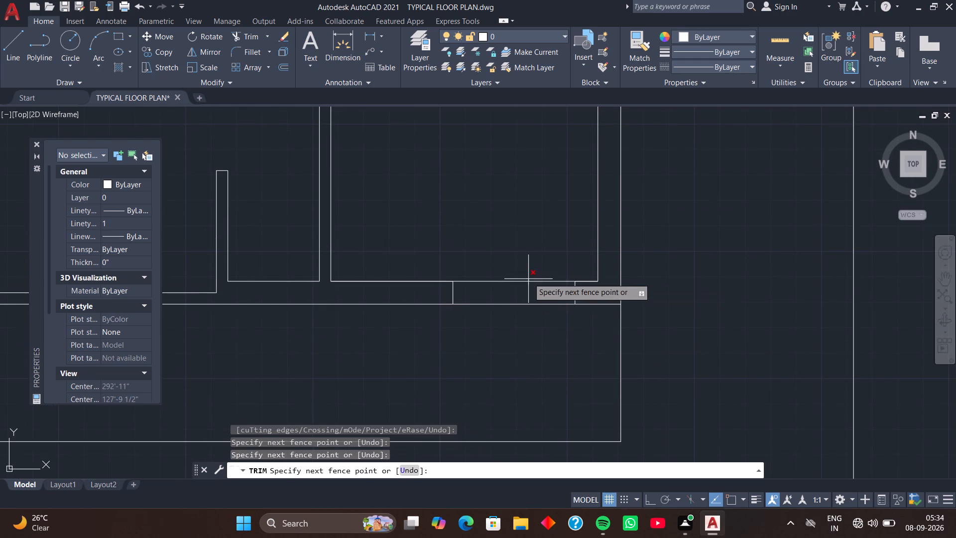
click(528, 277)
key(space)
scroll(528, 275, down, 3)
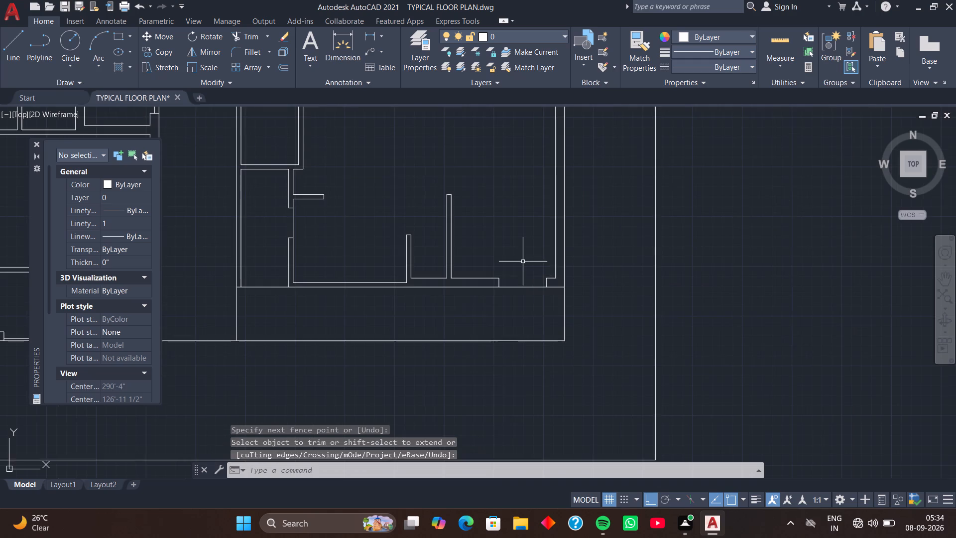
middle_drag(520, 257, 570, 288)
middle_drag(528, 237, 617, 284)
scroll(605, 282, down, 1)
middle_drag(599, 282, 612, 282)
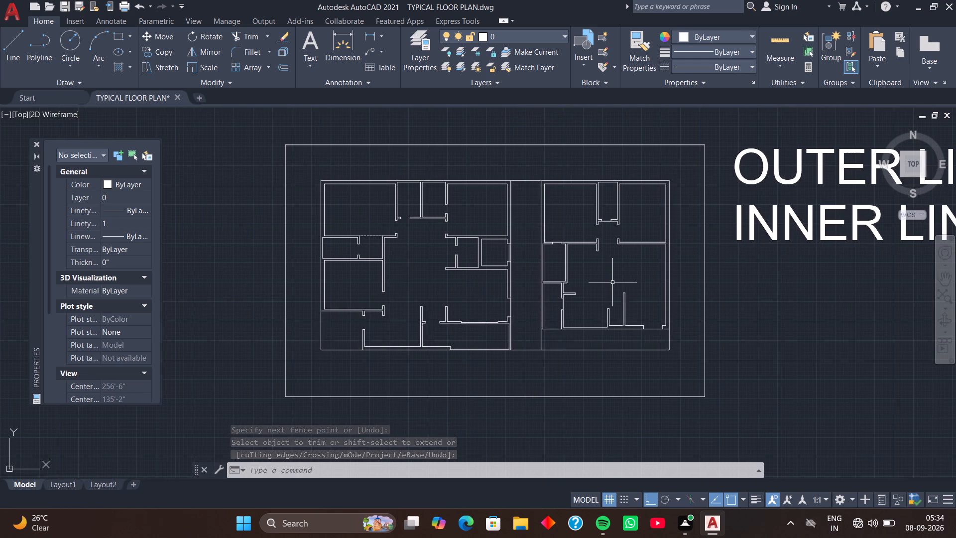
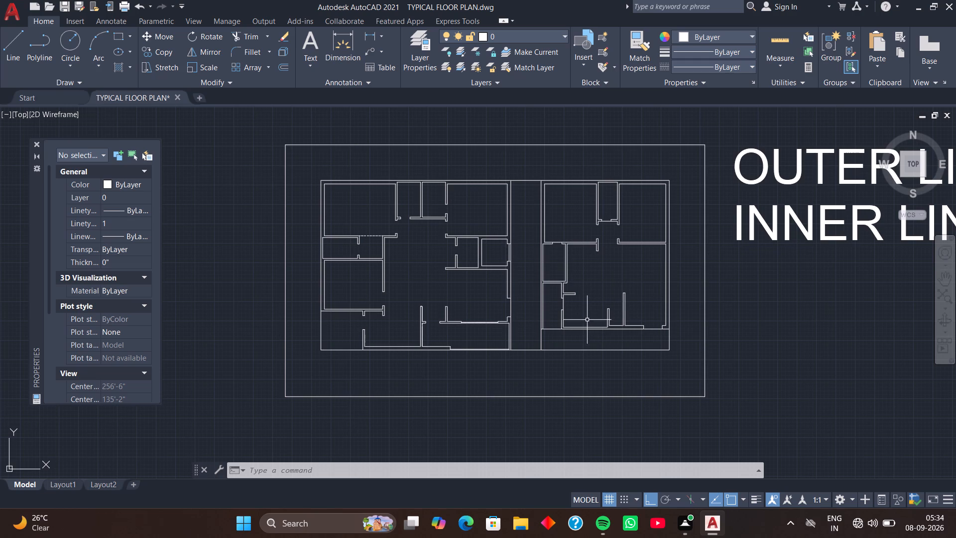
Draw a 2' horizontal line closing the south side of the door opening below the western of the western unit's two small northern rooms.
scroll(586, 318, down, 1)
middle_drag(585, 315, 581, 307)
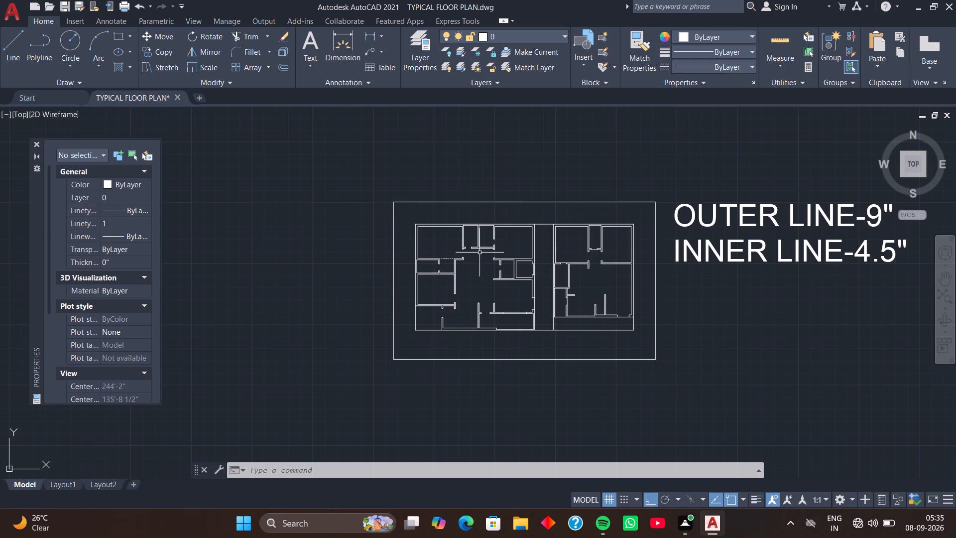
scroll(479, 253, up, 3)
middle_drag(460, 259, 529, 303)
scroll(502, 292, up, 3)
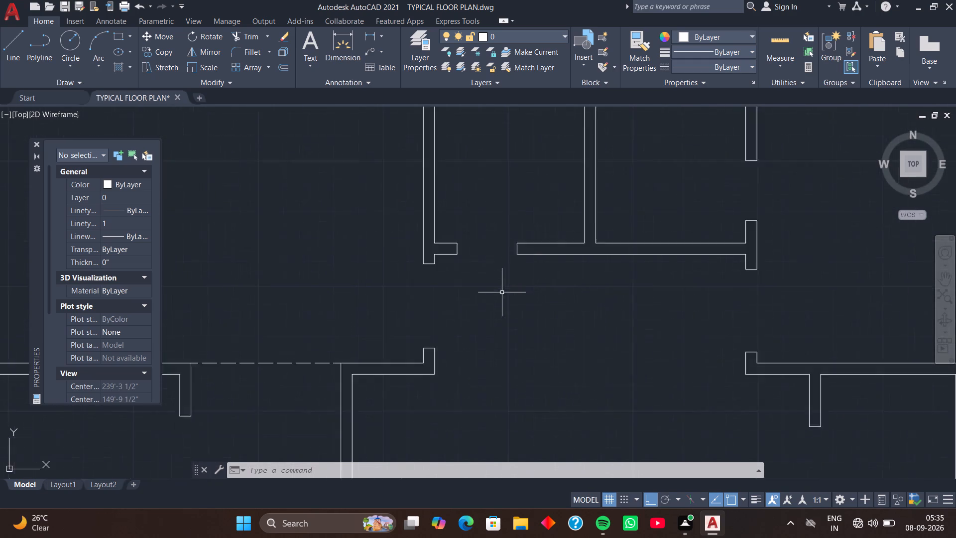
middle_drag(478, 276, 544, 298)
scroll(478, 276, up, 1)
middle_drag(504, 282, 536, 300)
text(l)
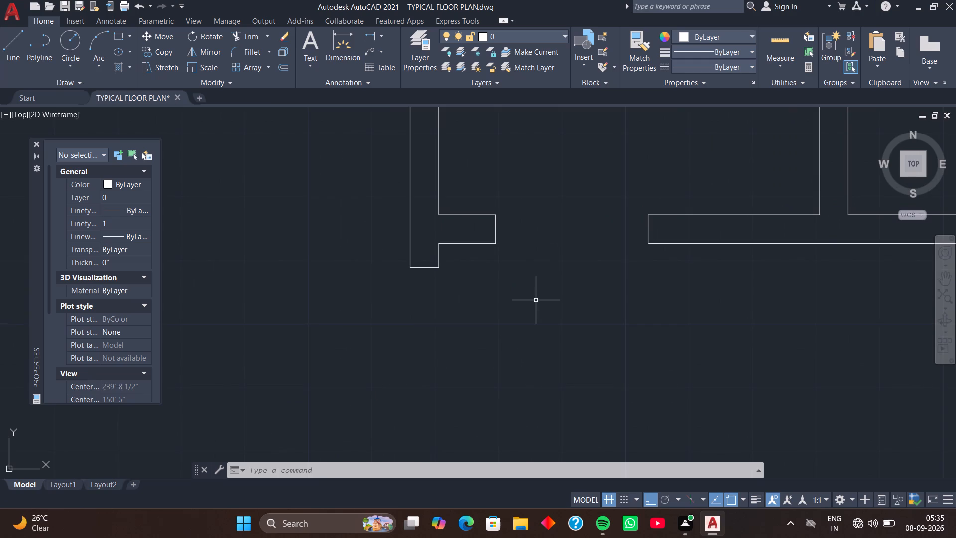
key(space)
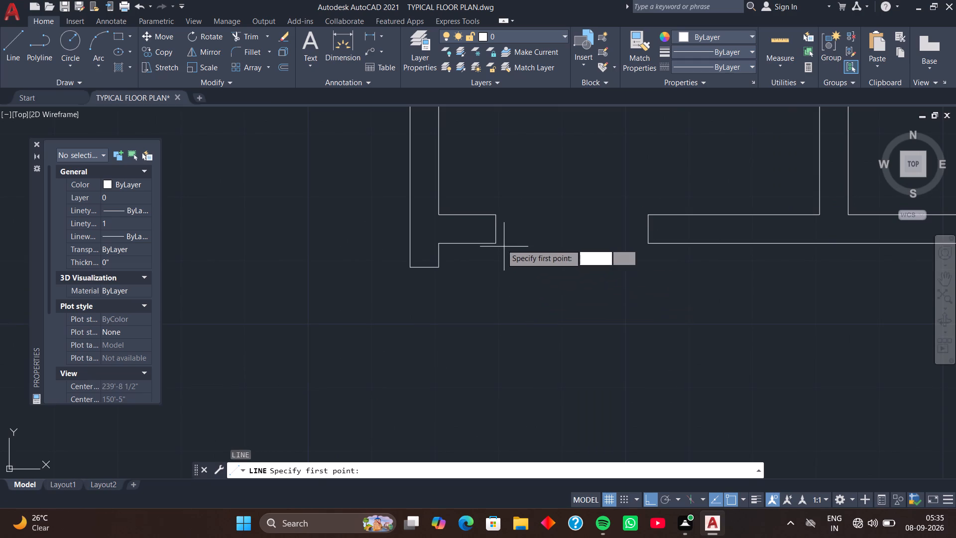
click(499, 242)
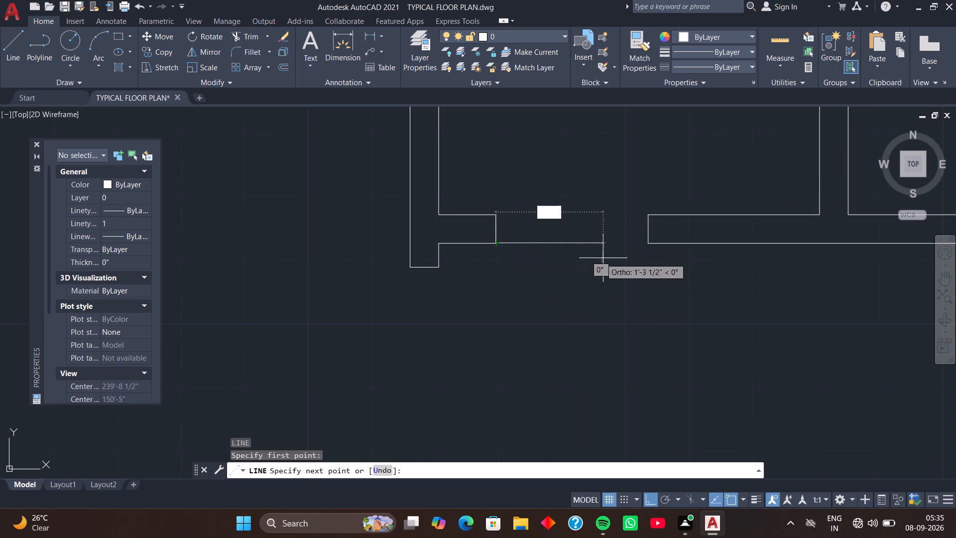
click(649, 244)
key(space)
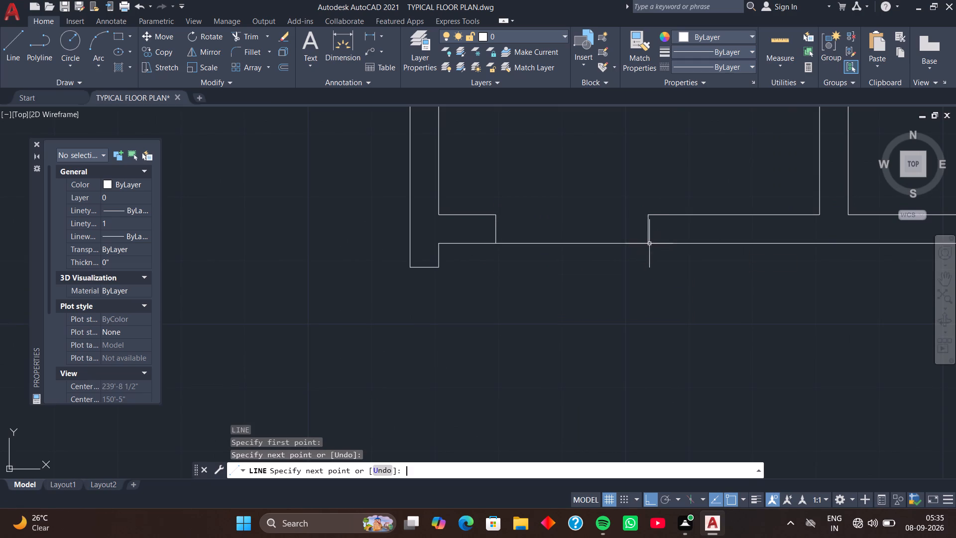
Draw a vertical line closing the east side of the door opening in the east wall of the neighbouring small northern room.
scroll(675, 249, down, 3)
middle_drag(752, 237, 561, 269)
middle_drag(530, 274, 487, 290)
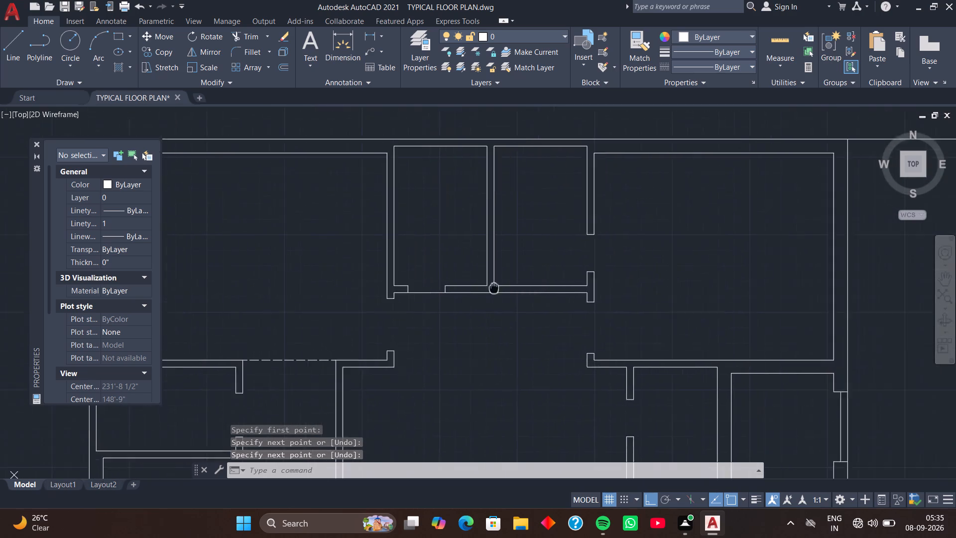
middle_drag(487, 290, 470, 304)
middle_drag(523, 296, 476, 285)
key(space)
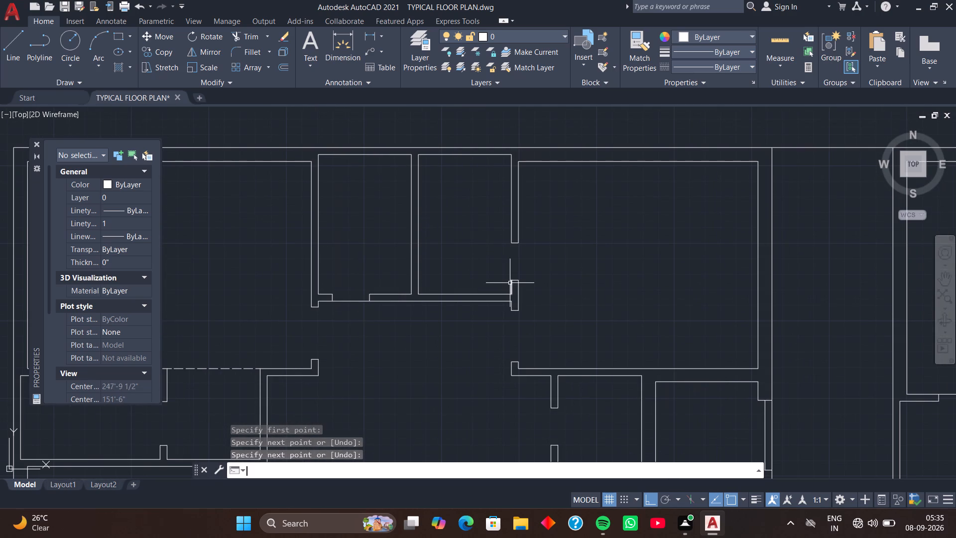
scroll(513, 277, up, 3)
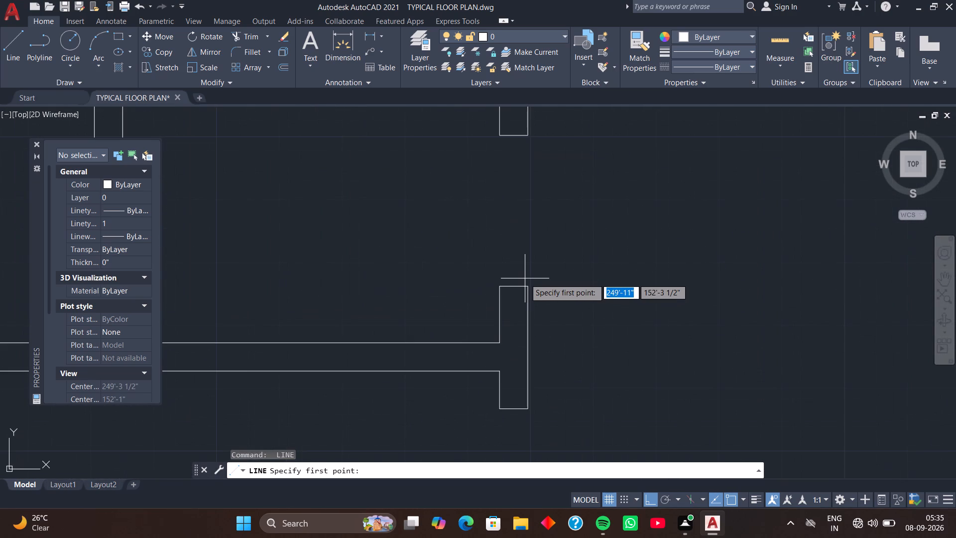
click(526, 284)
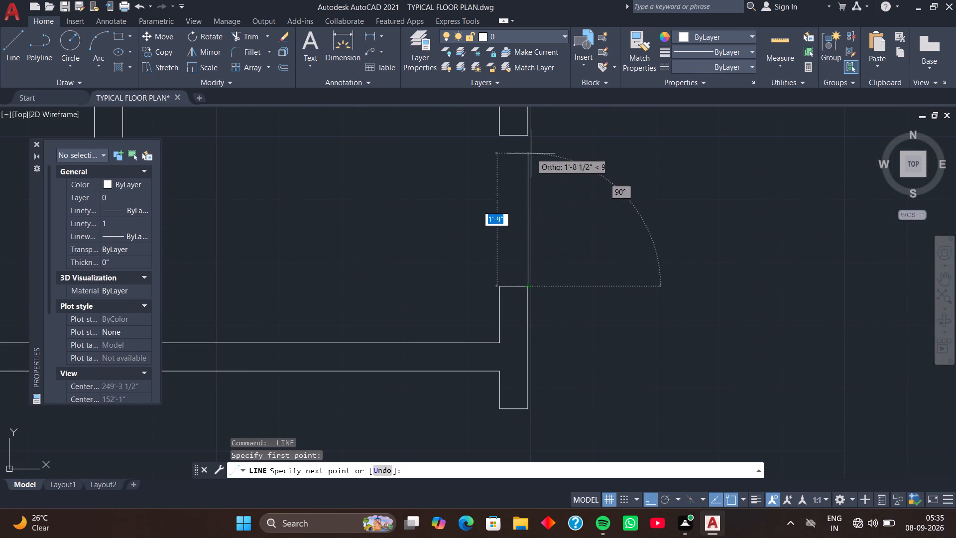
click(527, 138)
key(space)
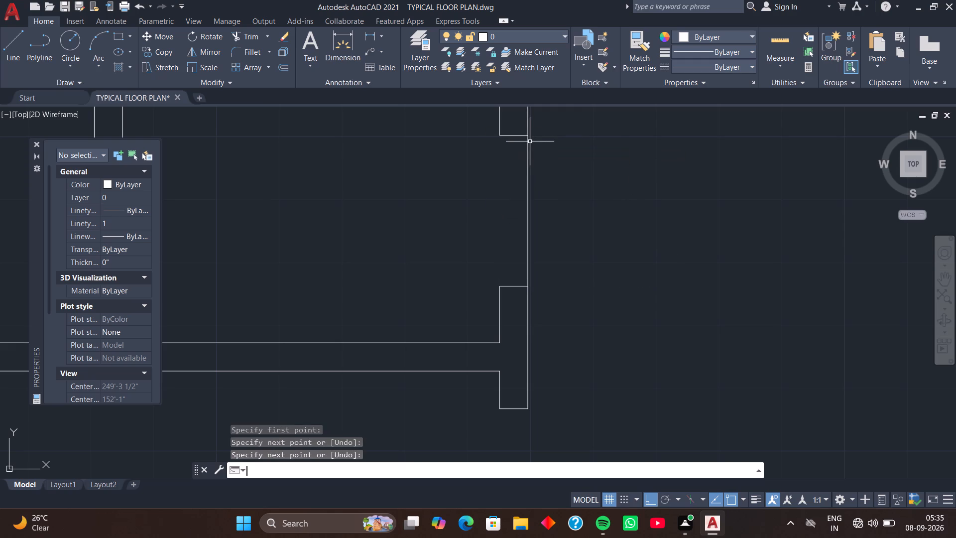
Draw a vertical line closing the west side of the door opening into the small room south of the western unit's northeast room.
scroll(587, 207, down, 2)
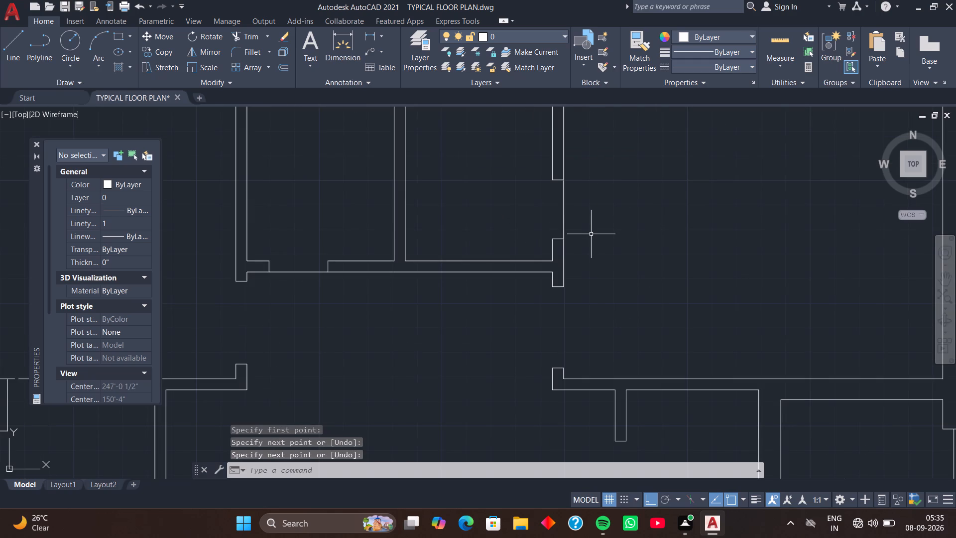
middle_drag(602, 281, 600, 277)
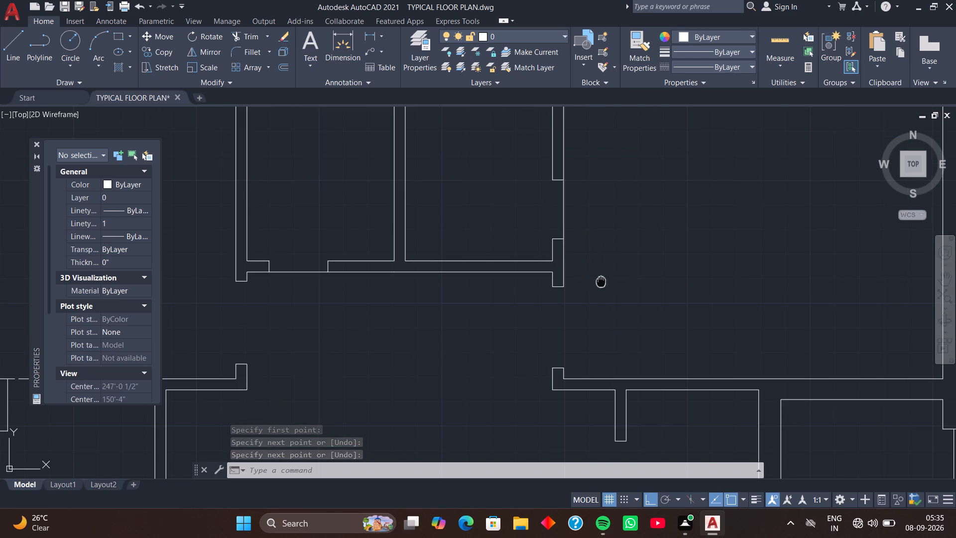
middle_drag(600, 277, 603, 189)
middle_drag(615, 237, 606, 185)
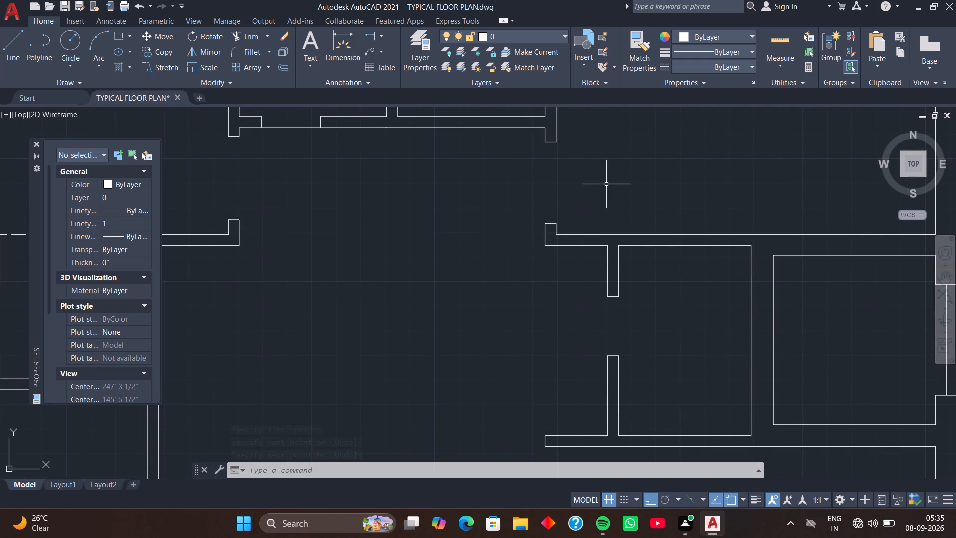
key(space)
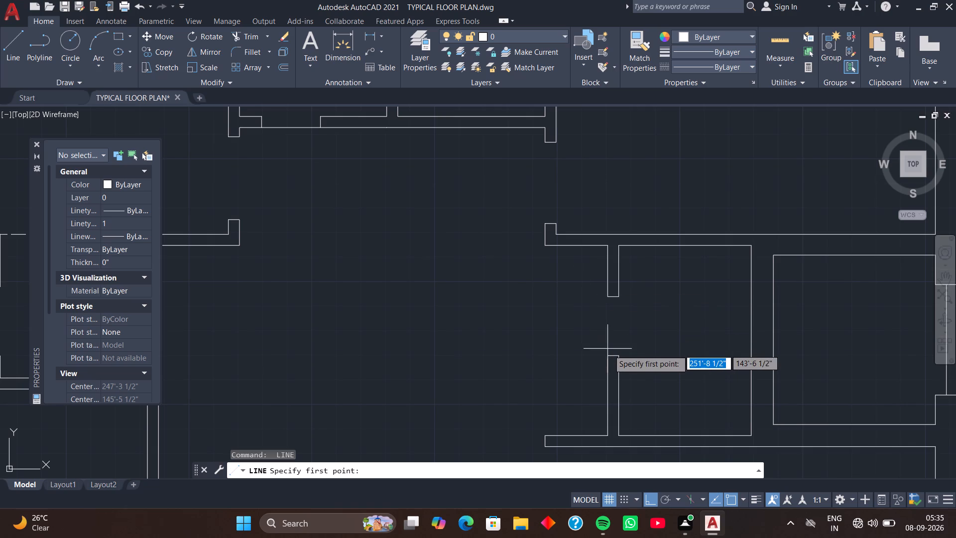
click(610, 353)
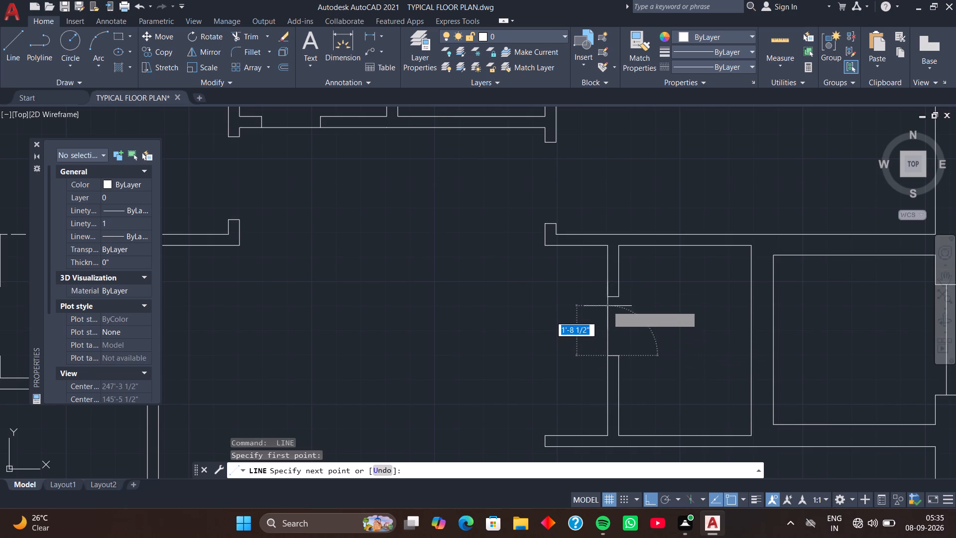
click(606, 294)
key(space)
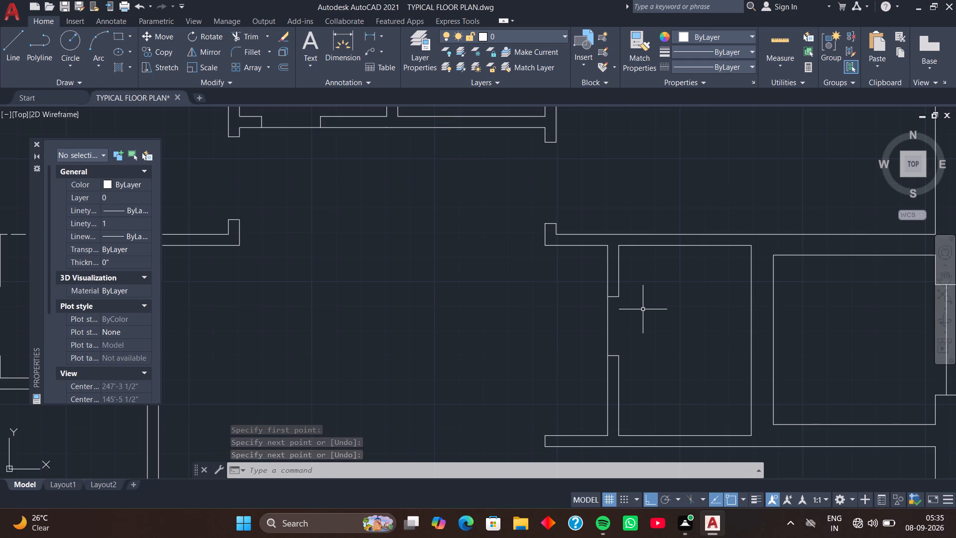
Offset the inner east wall line of that small room 1'6" westward into the room.
middle_drag(683, 351, 647, 290)
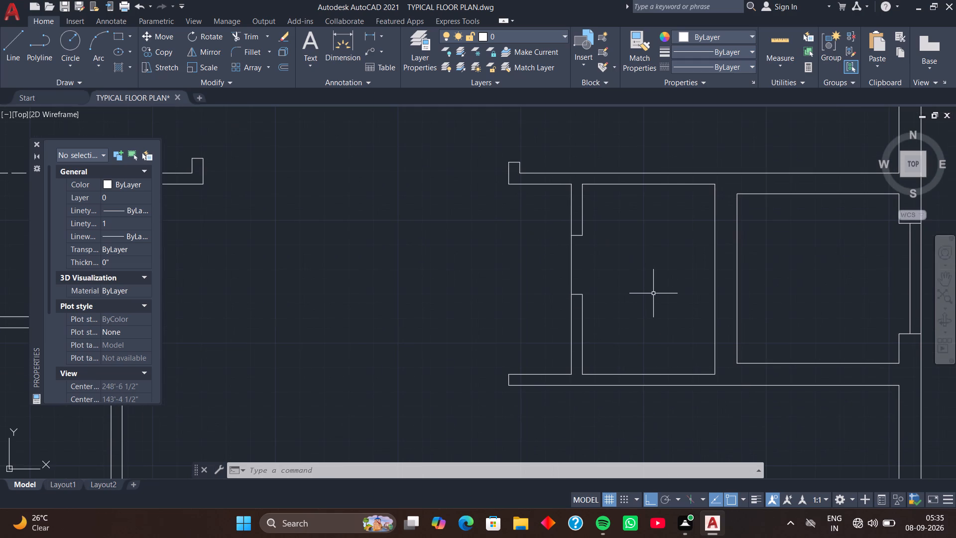
key(o)
key(space)
key(space)
click(714, 282)
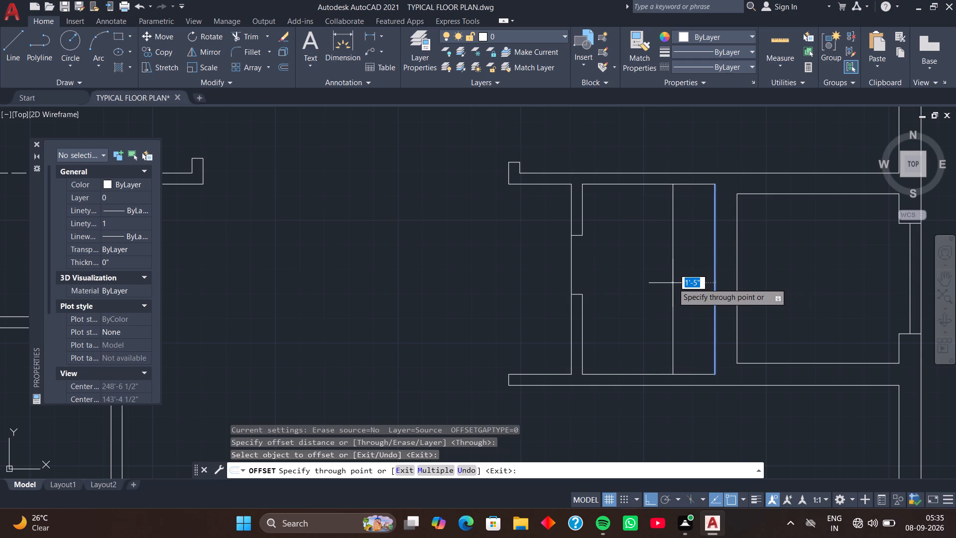
text(1')
key(6)
key(Return)
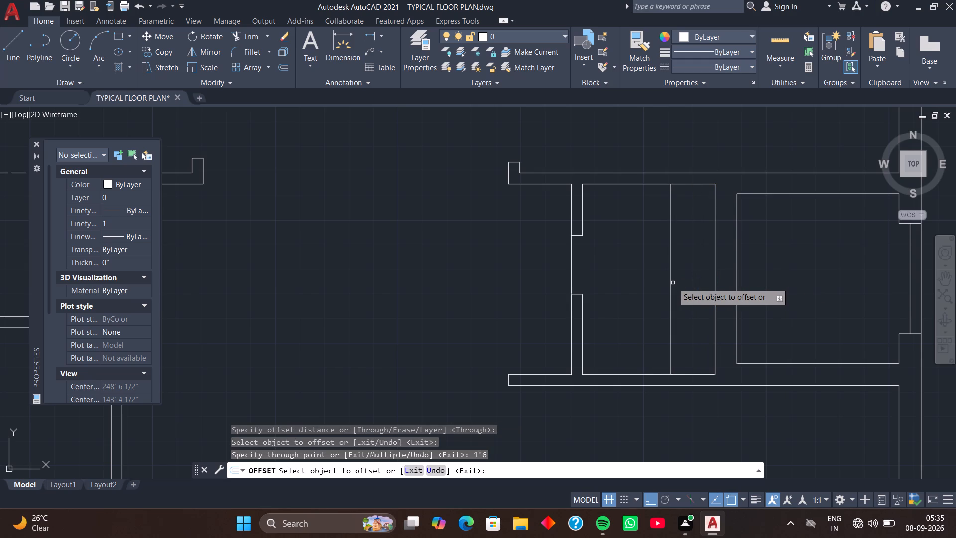
scroll(700, 323, down, 2)
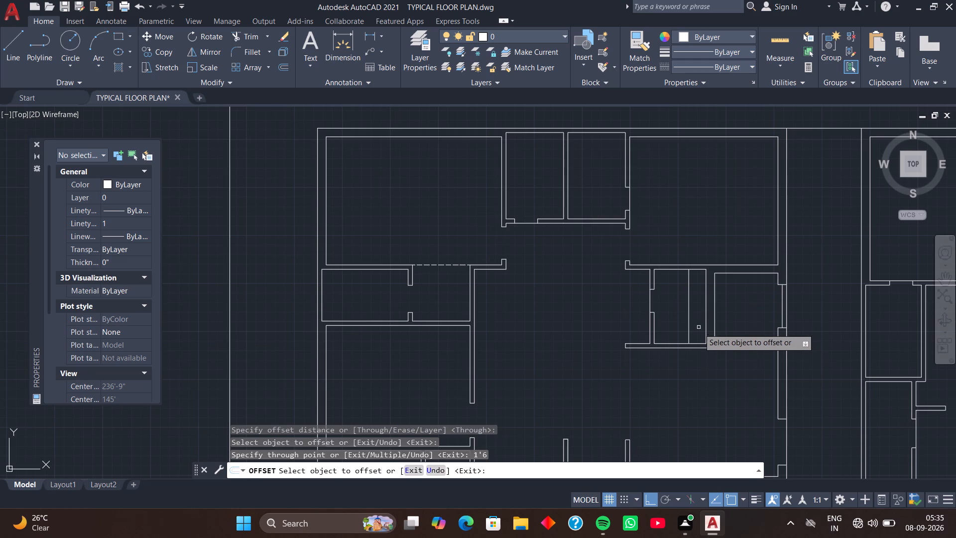
key(space)
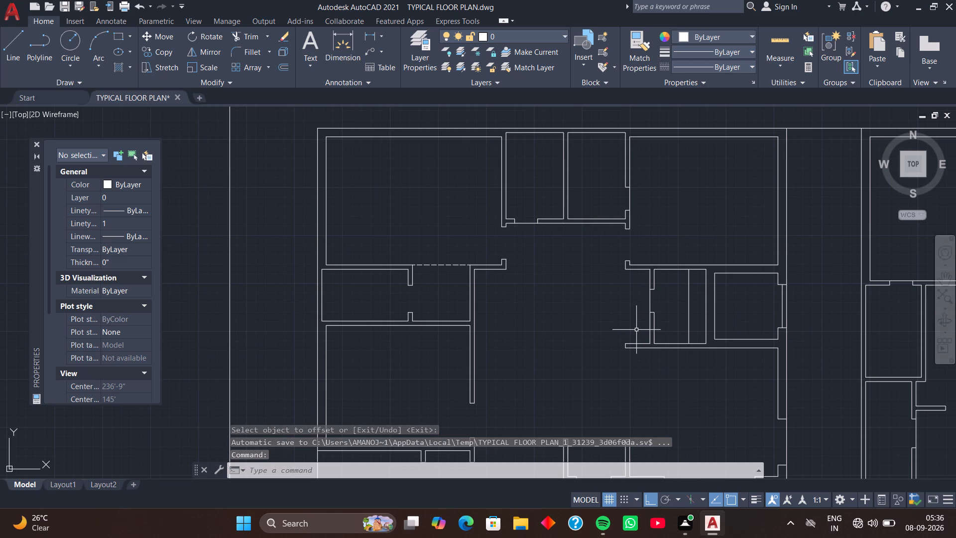
Draw a 3' horizontal line closing the south side of the opening between the two wall stubs in the western unit's southern part.
scroll(625, 370, down, 1)
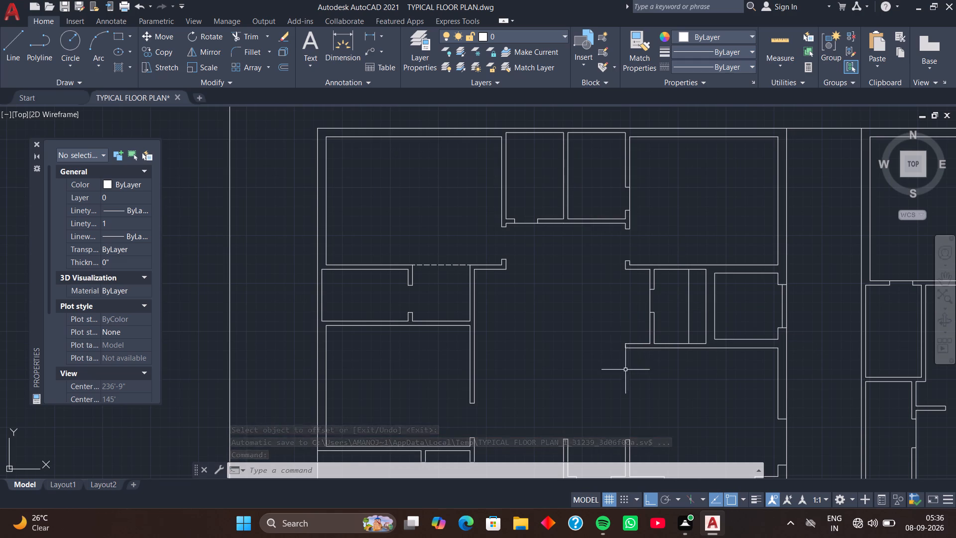
middle_drag(625, 375, 627, 307)
middle_drag(611, 345, 613, 306)
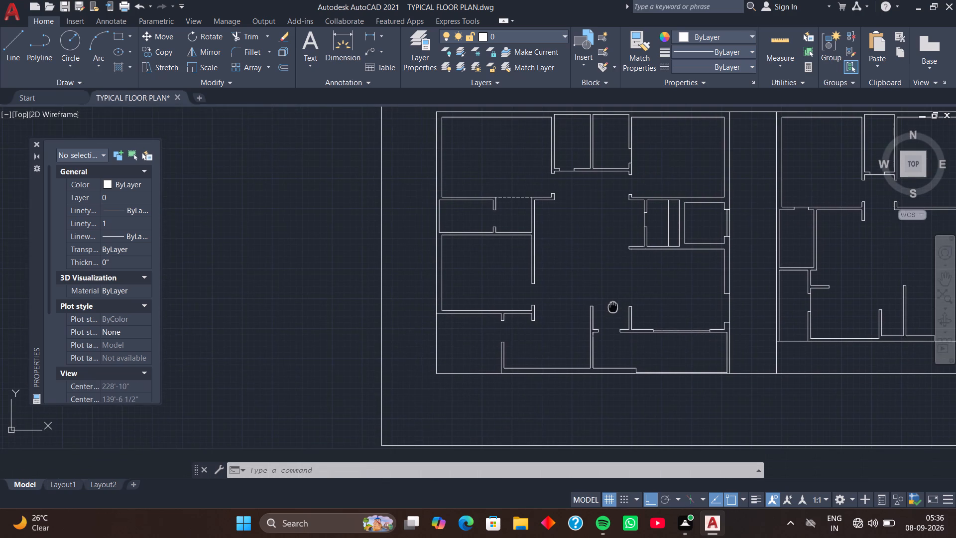
middle_drag(613, 306, 613, 302)
middle_click(613, 302)
middle_drag(611, 322, 611, 314)
scroll(609, 322, up, 3)
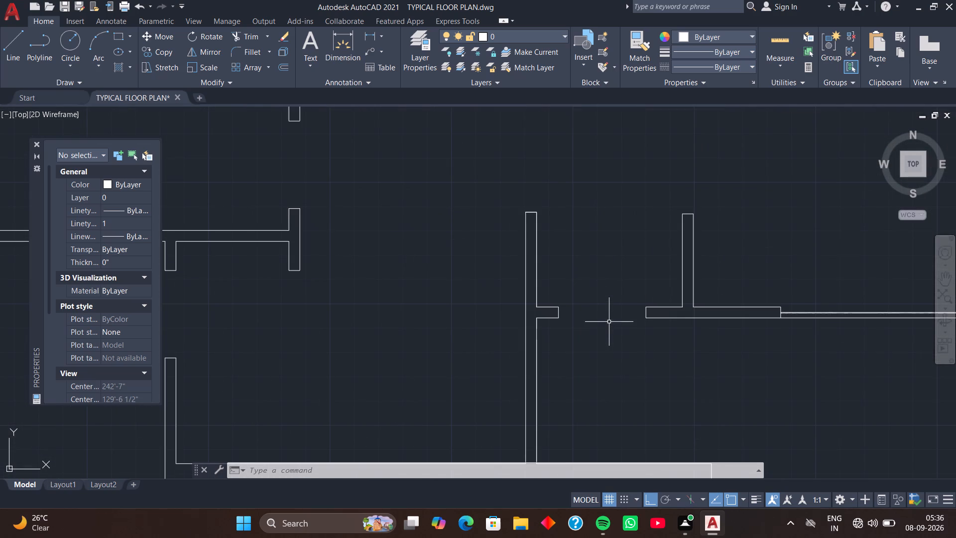
scroll(606, 330, up, 1)
key(l)
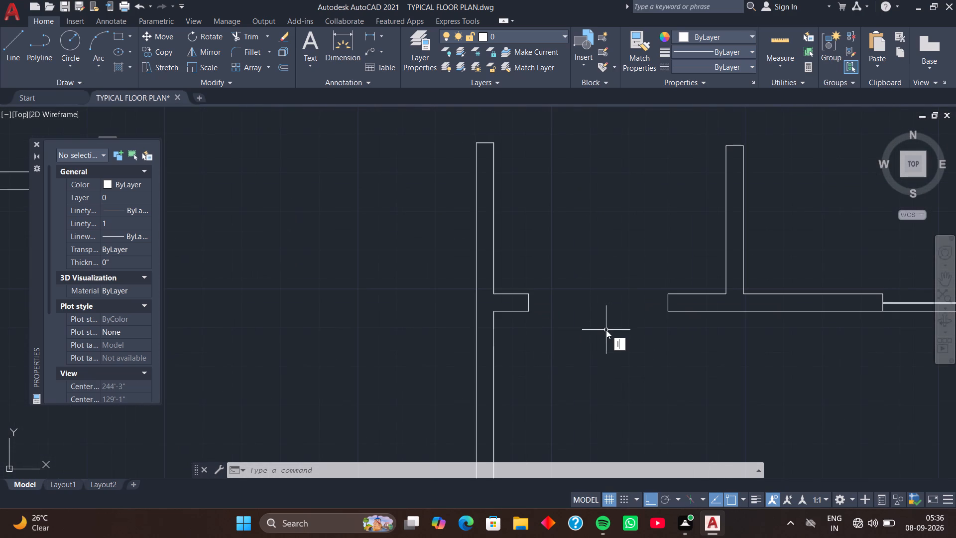
key(space)
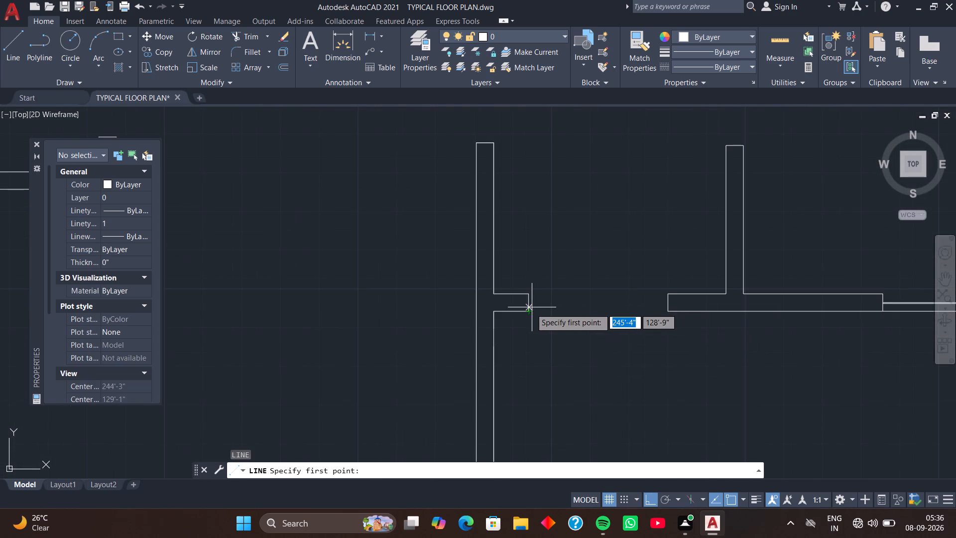
click(529, 309)
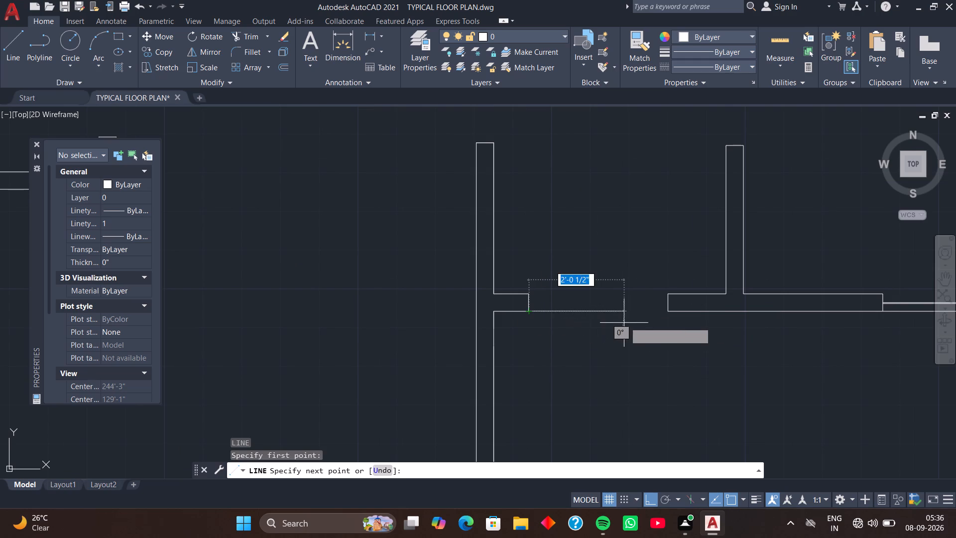
click(671, 311)
key(space)
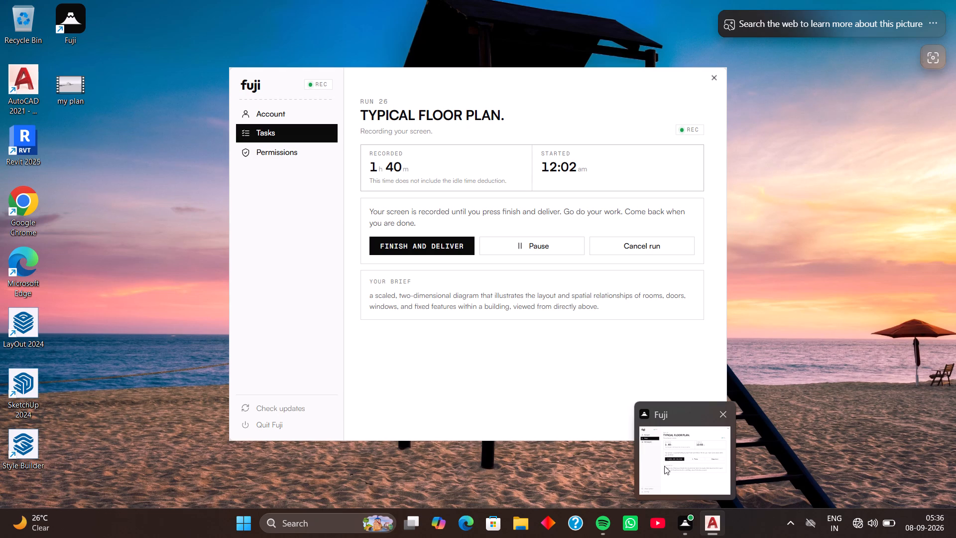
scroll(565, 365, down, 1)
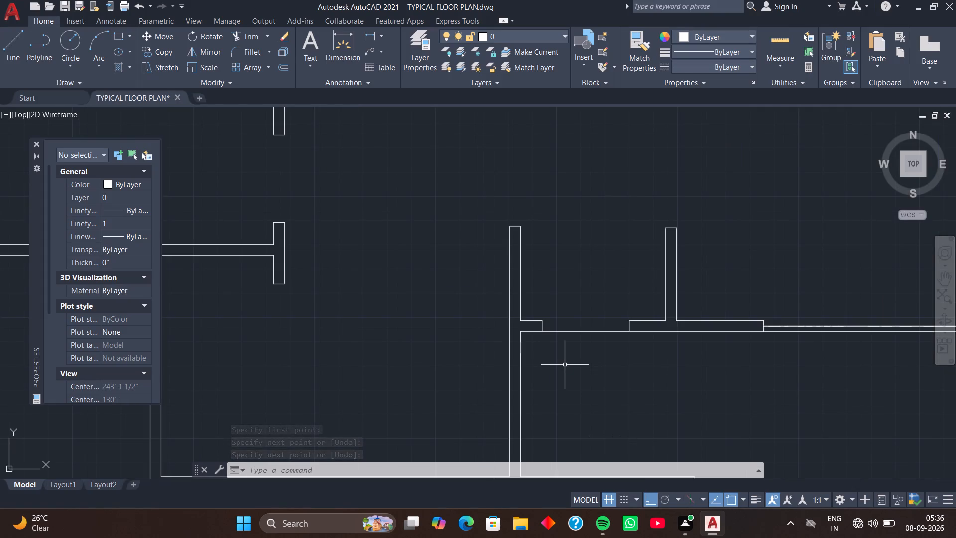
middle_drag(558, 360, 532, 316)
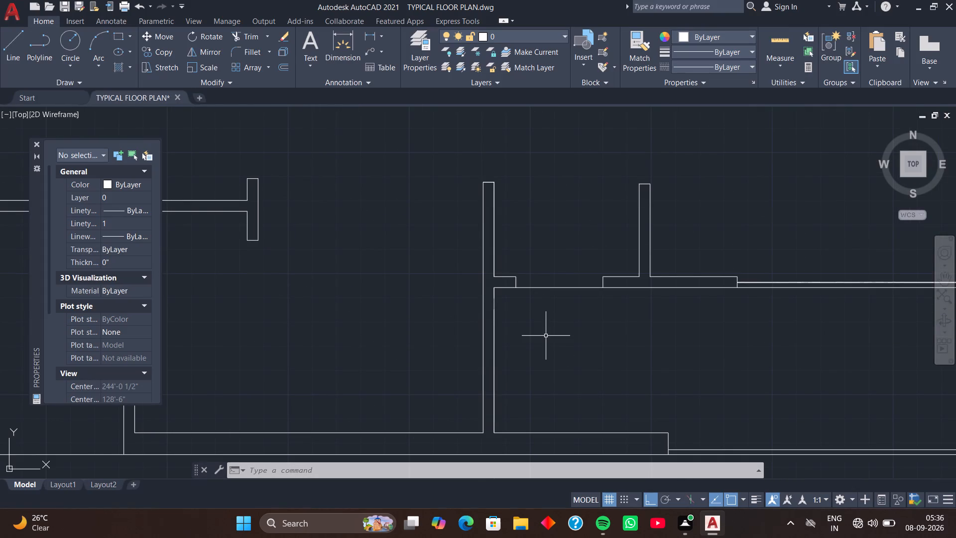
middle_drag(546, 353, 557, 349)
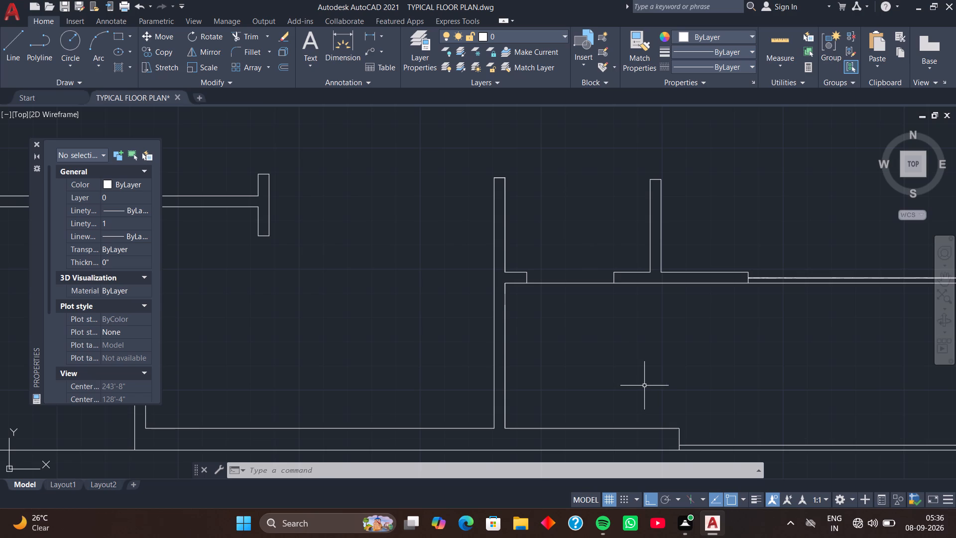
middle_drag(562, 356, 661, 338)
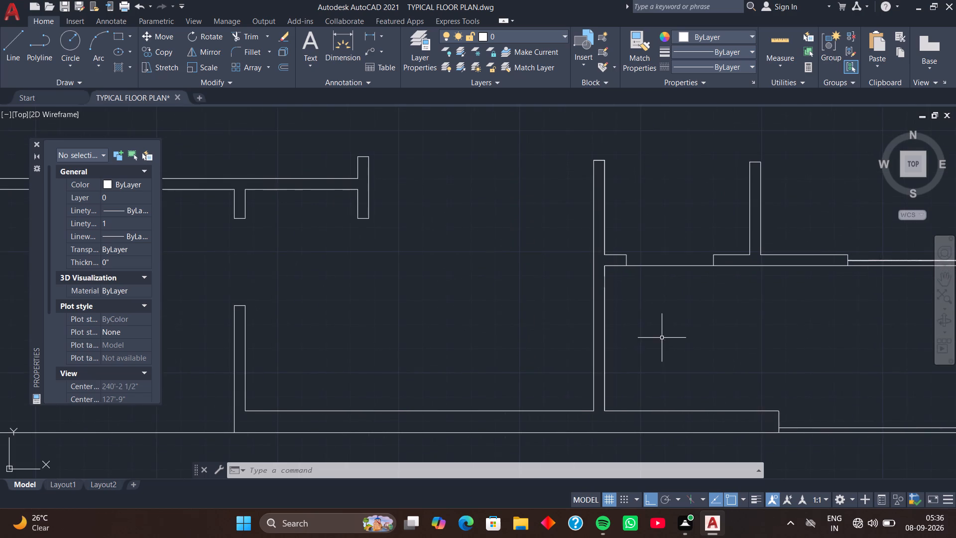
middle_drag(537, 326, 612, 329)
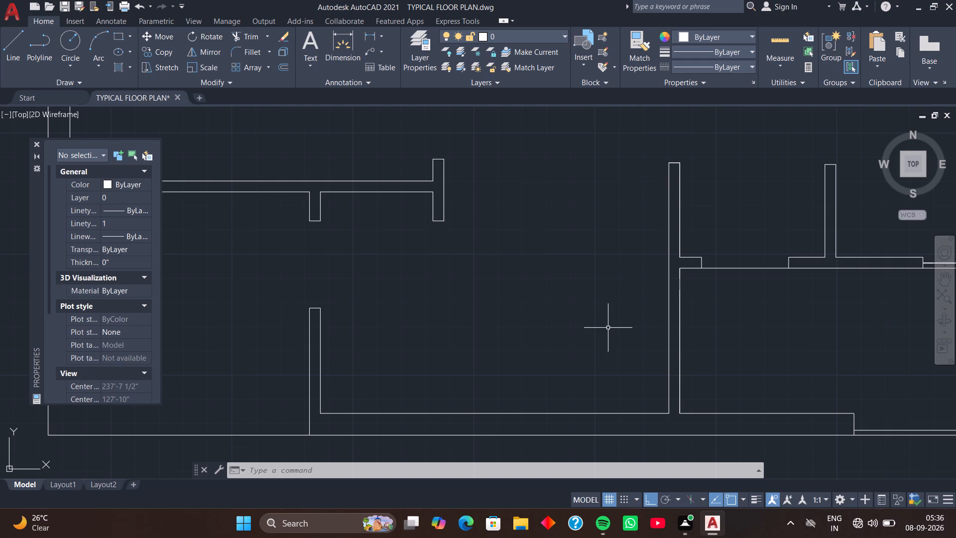
Draw a vertical line closing the east side of the door opening in the west wall of the western unit's southern room.
middle_drag(567, 328, 614, 326)
scroll(572, 318, down, 2)
middle_drag(572, 318, 604, 316)
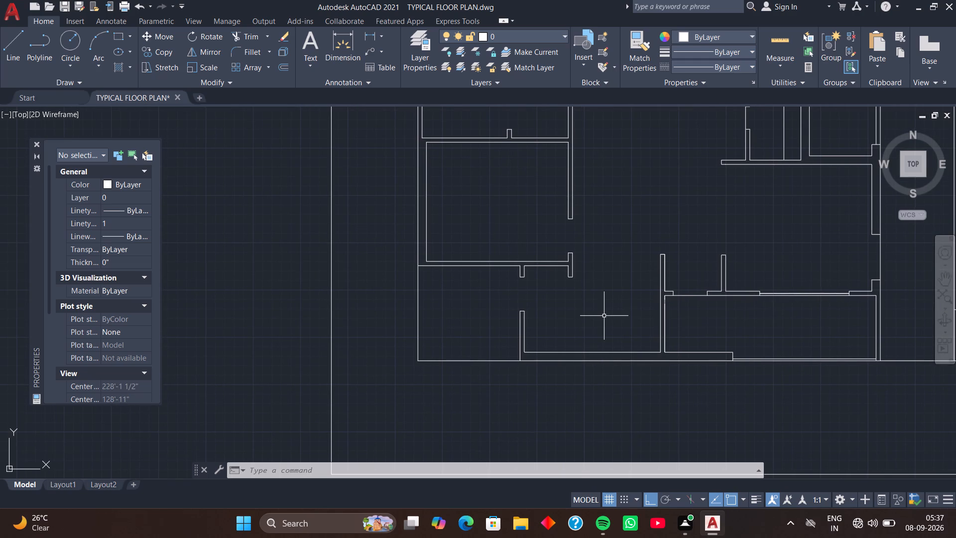
middle_drag(558, 317, 580, 314)
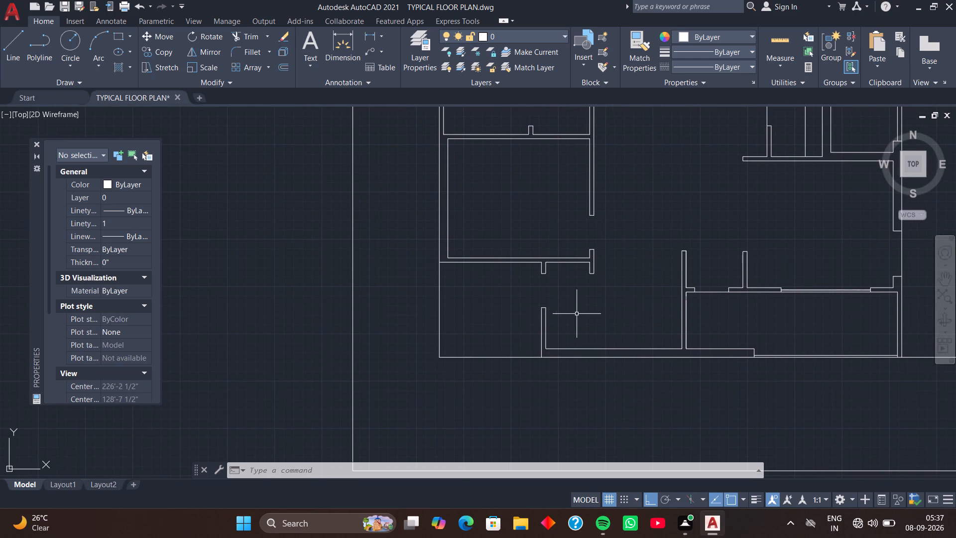
scroll(550, 319, up, 3)
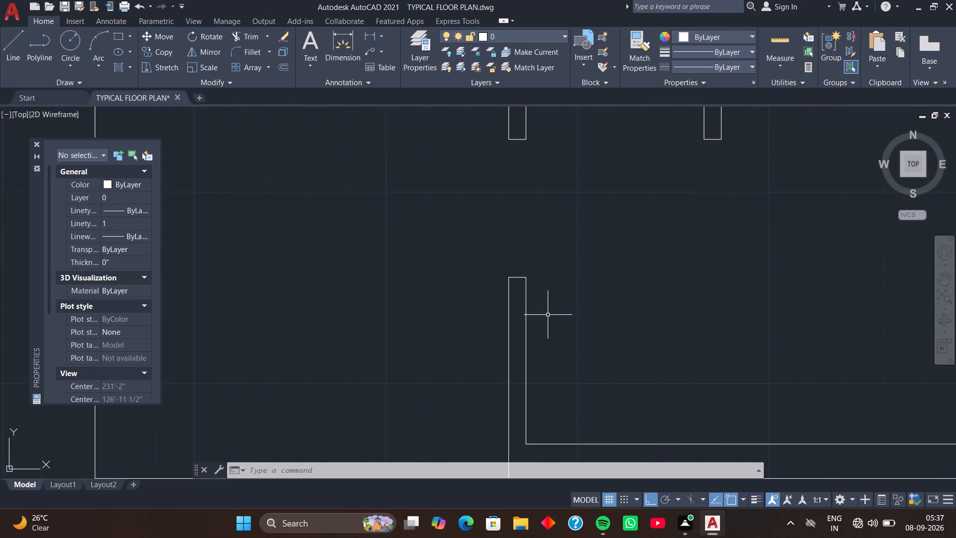
text(l)
key(space)
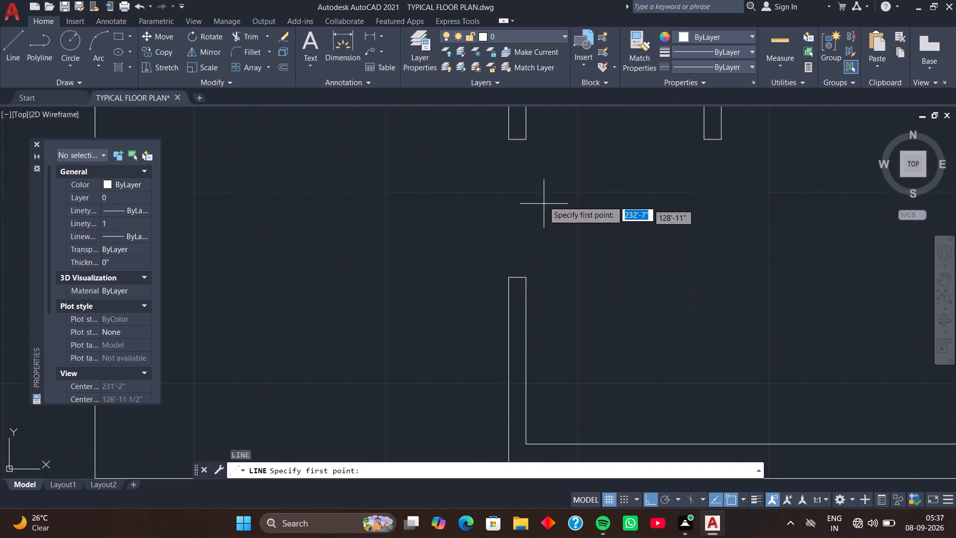
click(526, 138)
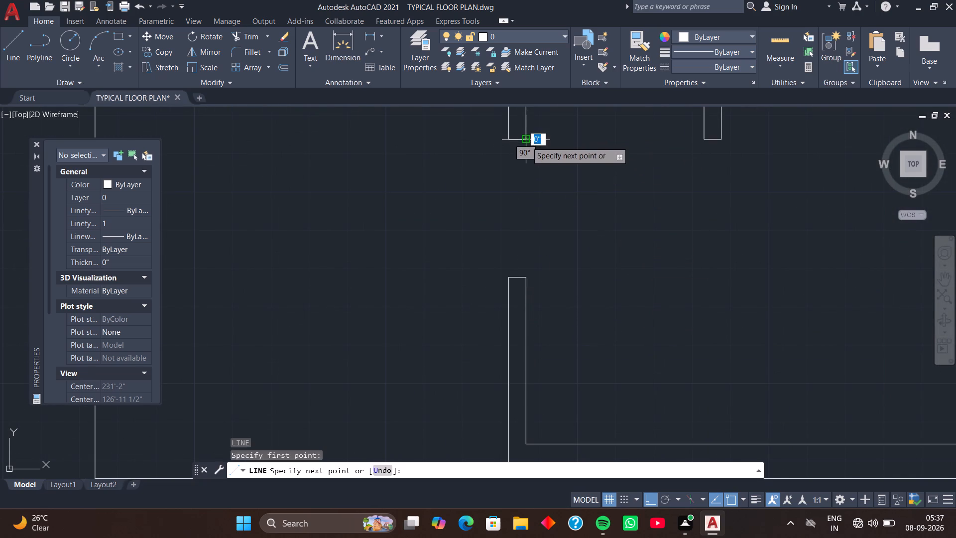
click(527, 280)
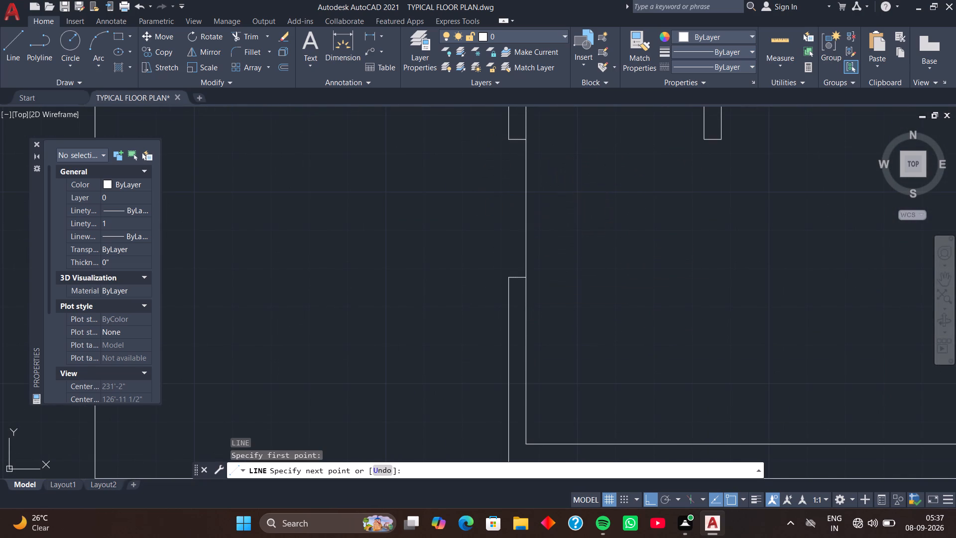
key(space)
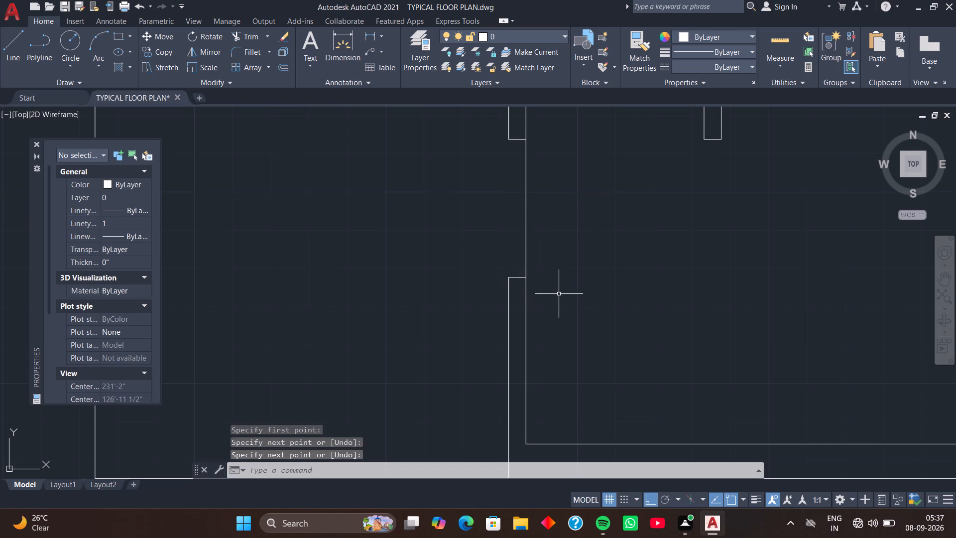
Draw a 2'-4" vertical line closing the east side of the opening in the small western room's east wall, below the dashed line.
scroll(559, 292, down, 3)
middle_drag(574, 289, 569, 375)
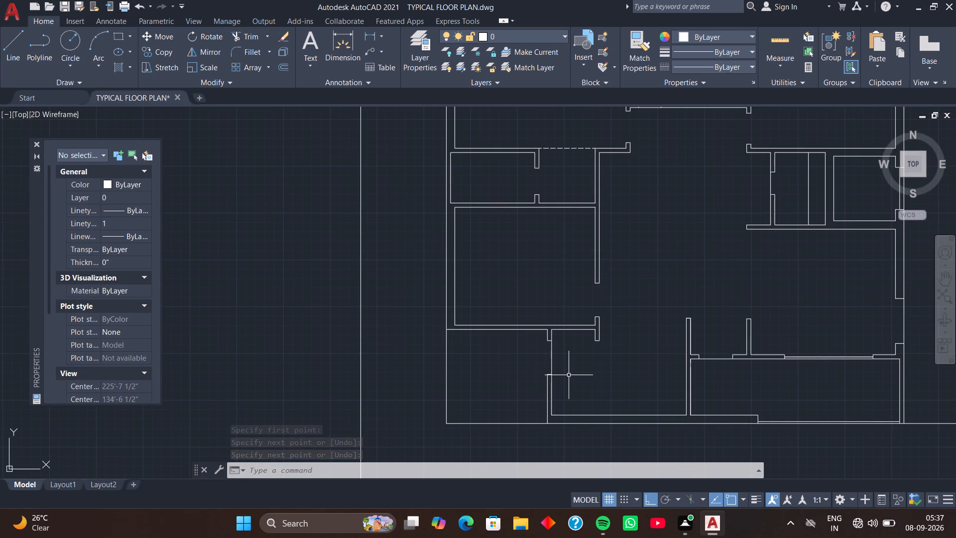
middle_drag(553, 323, 569, 399)
middle_drag(571, 345, 575, 359)
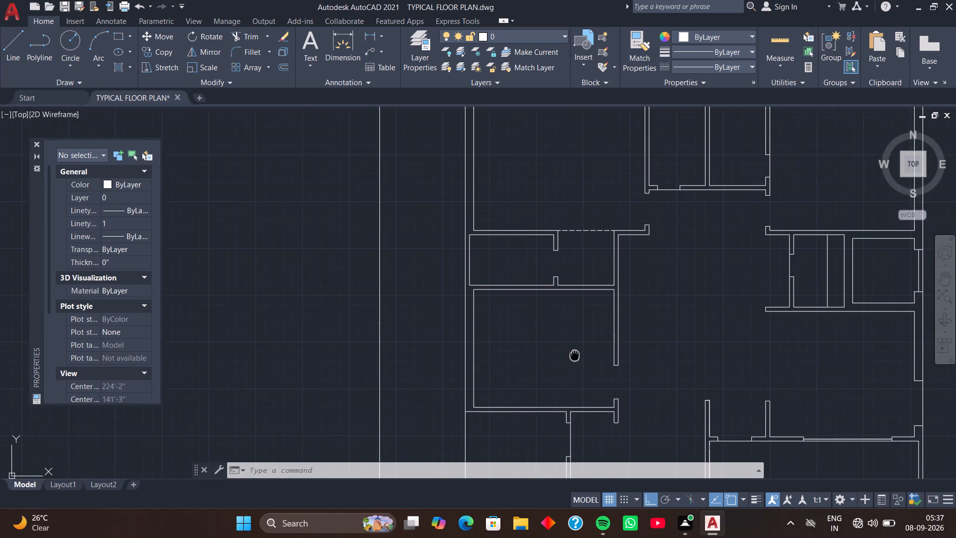
middle_drag(575, 359, 583, 388)
scroll(578, 319, up, 2)
middle_drag(578, 303, 579, 330)
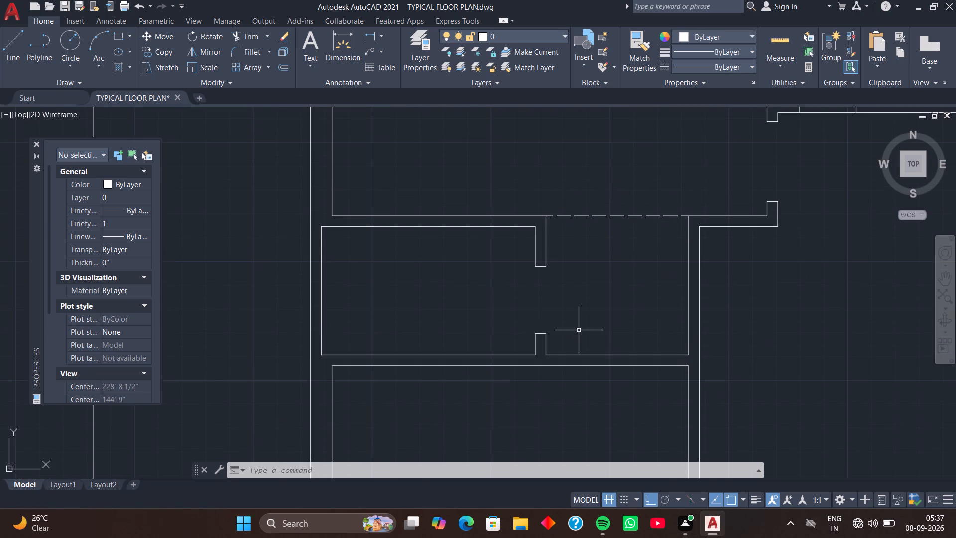
key(space)
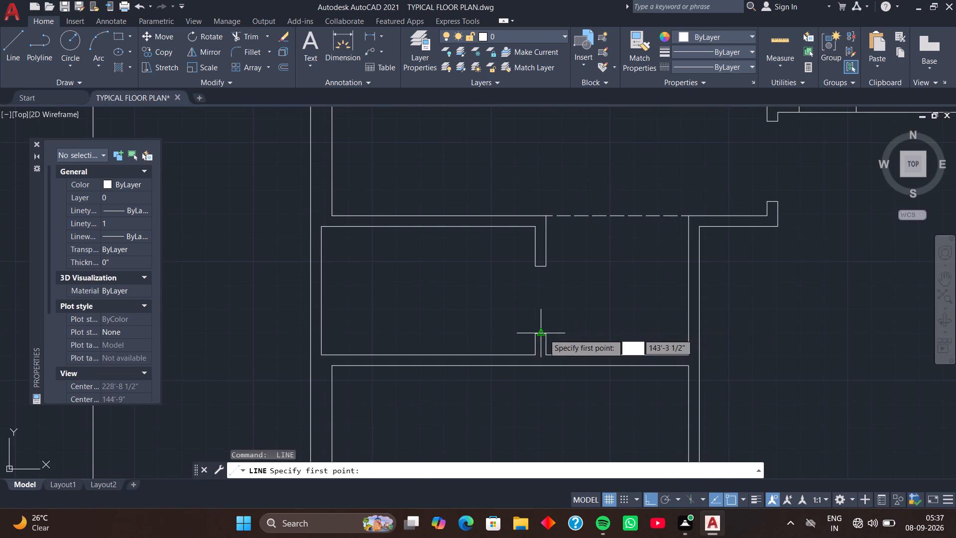
scroll(546, 333, up, 2)
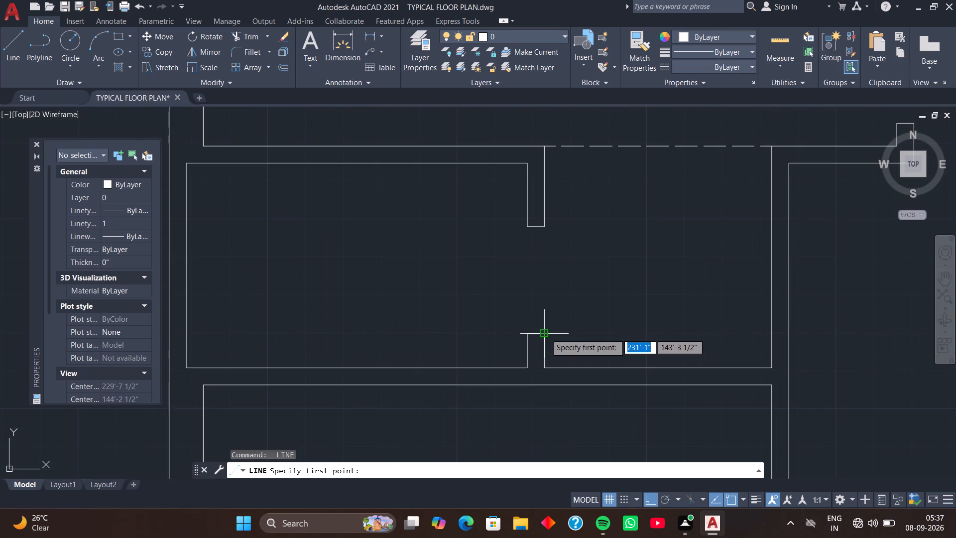
click(546, 333)
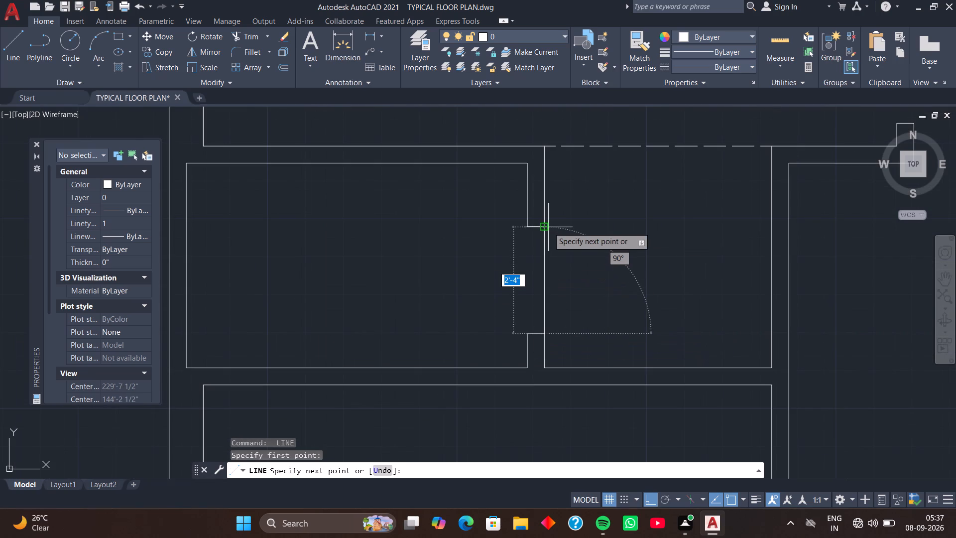
click(544, 227)
key(space)
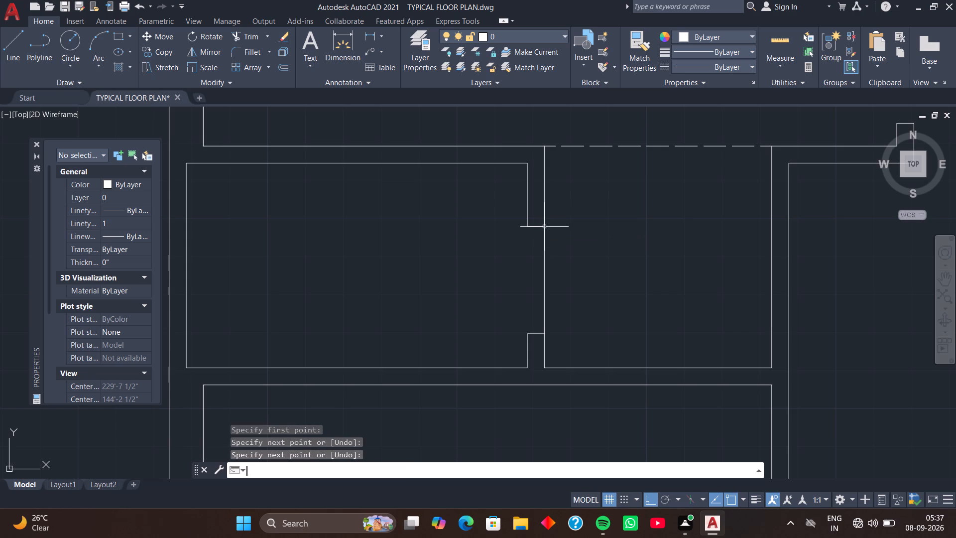
Examine the western unit's walls and openings, especially around the southern rooms, and then the whole floor plan.
scroll(618, 272, down, 3)
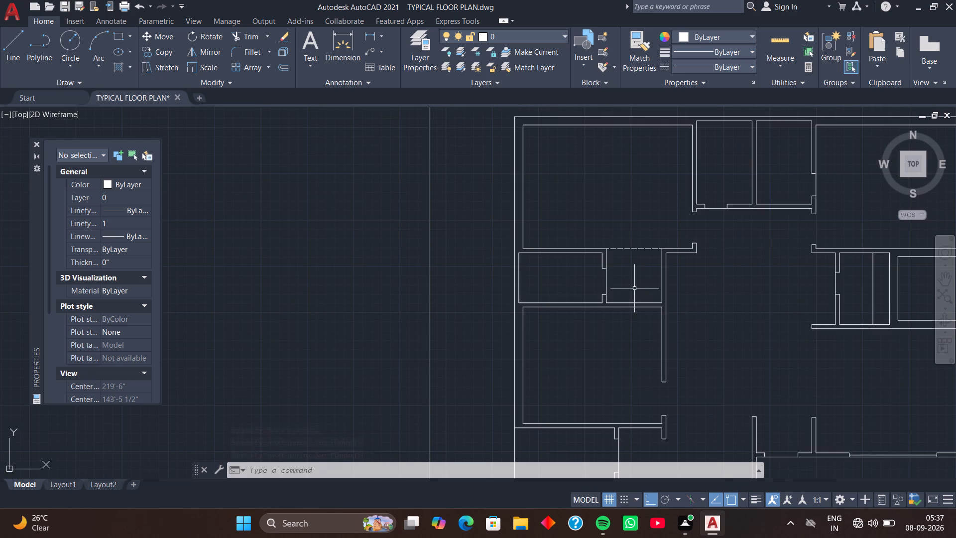
scroll(634, 288, down, 1)
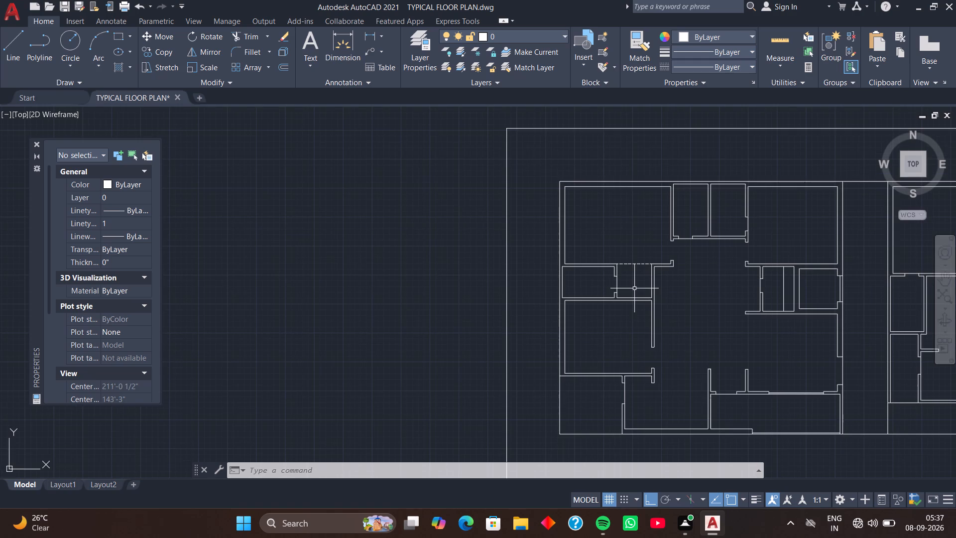
middle_drag(660, 297, 601, 291)
middle_drag(617, 310, 597, 304)
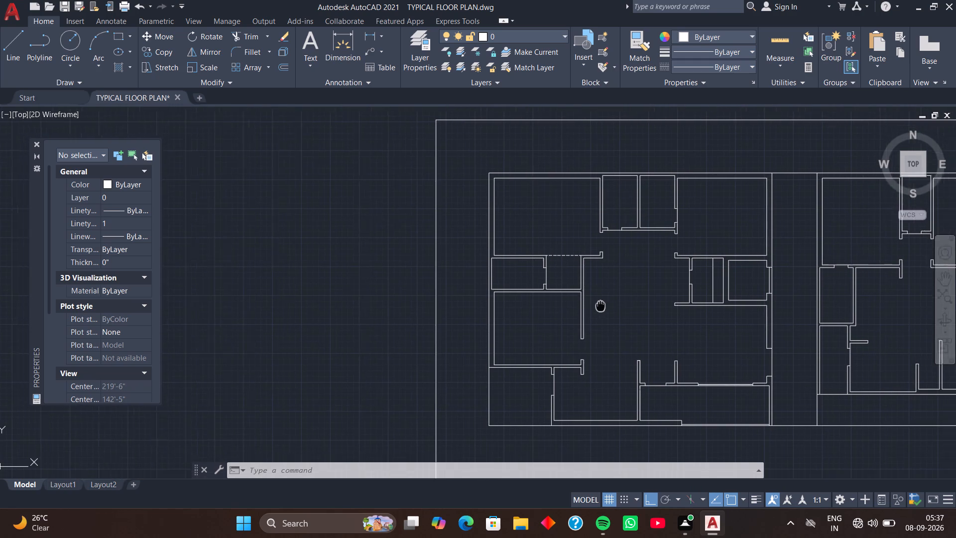
middle_drag(597, 304, 583, 296)
middle_drag(597, 325, 582, 281)
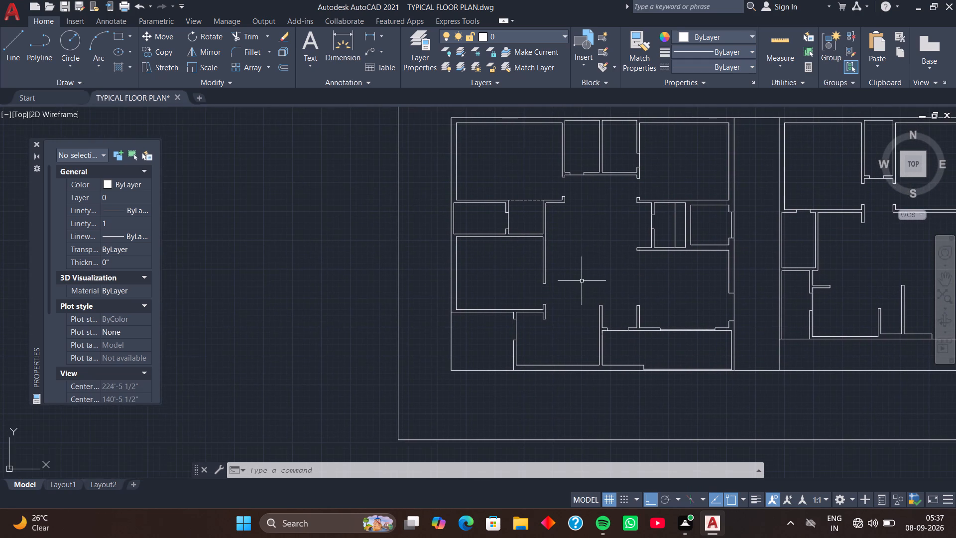
middle_drag(630, 319, 596, 290)
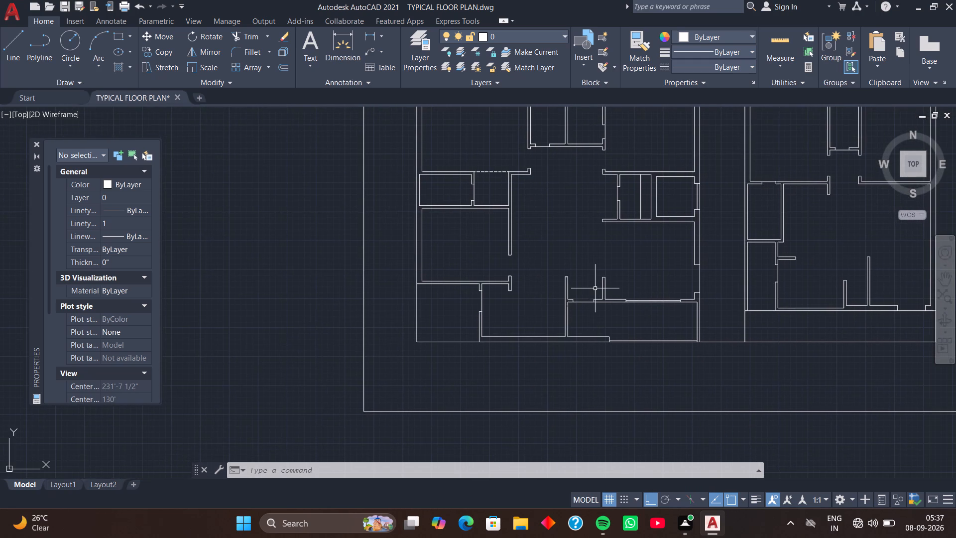
scroll(619, 338, up, 2)
middle_drag(621, 336, 660, 303)
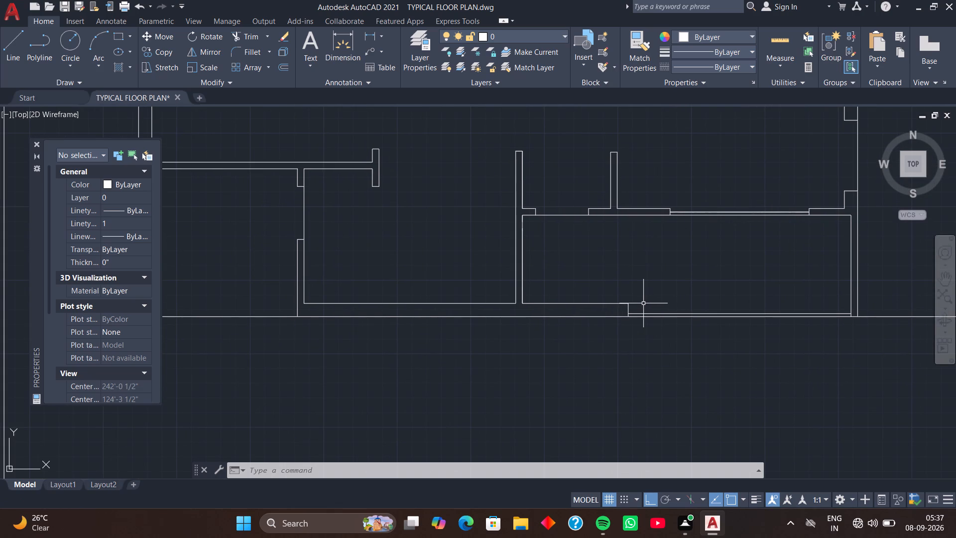
middle_drag(644, 303, 660, 276)
middle_drag(505, 251, 554, 262)
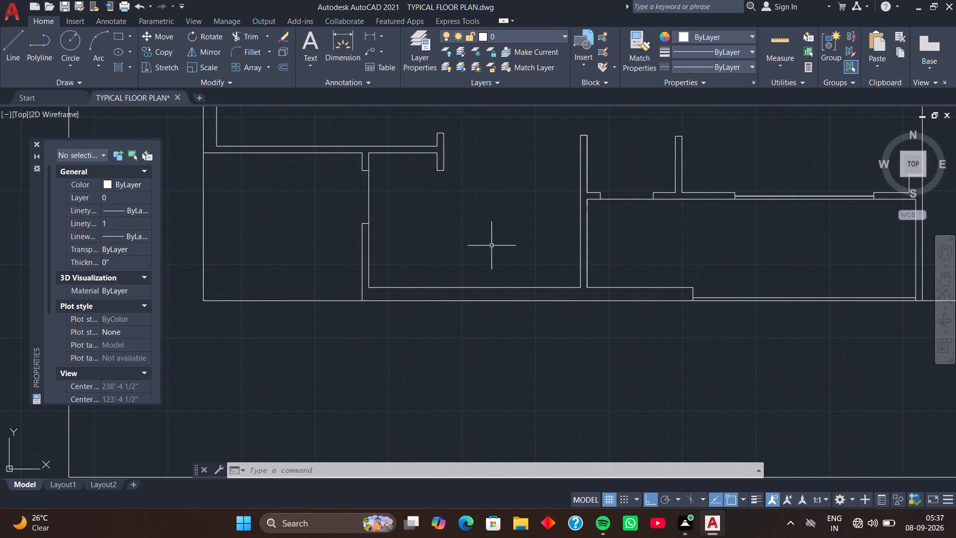
scroll(453, 244, up, 2)
middle_drag(443, 251, 581, 271)
scroll(555, 283, down, 1)
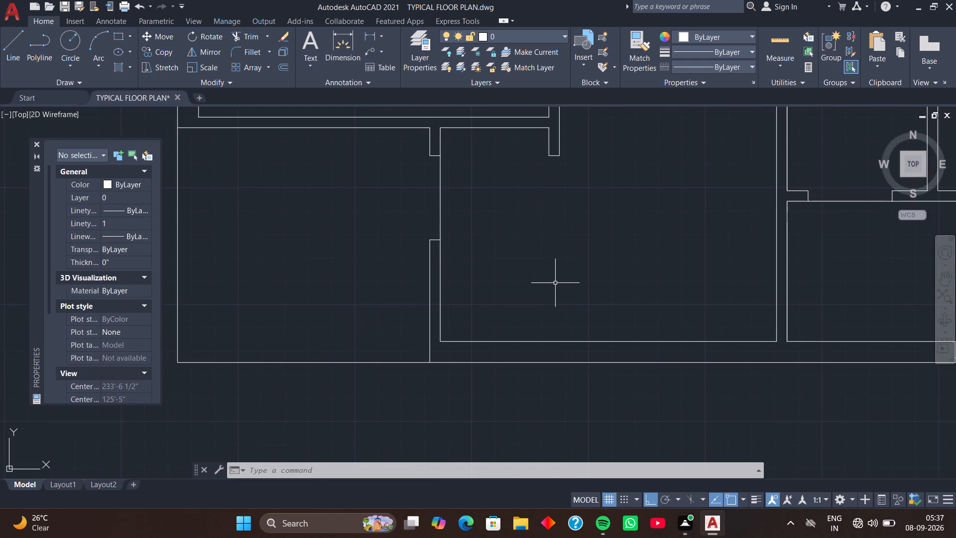
middle_drag(521, 300, 580, 301)
middle_drag(544, 293, 601, 308)
scroll(569, 293, up, 1)
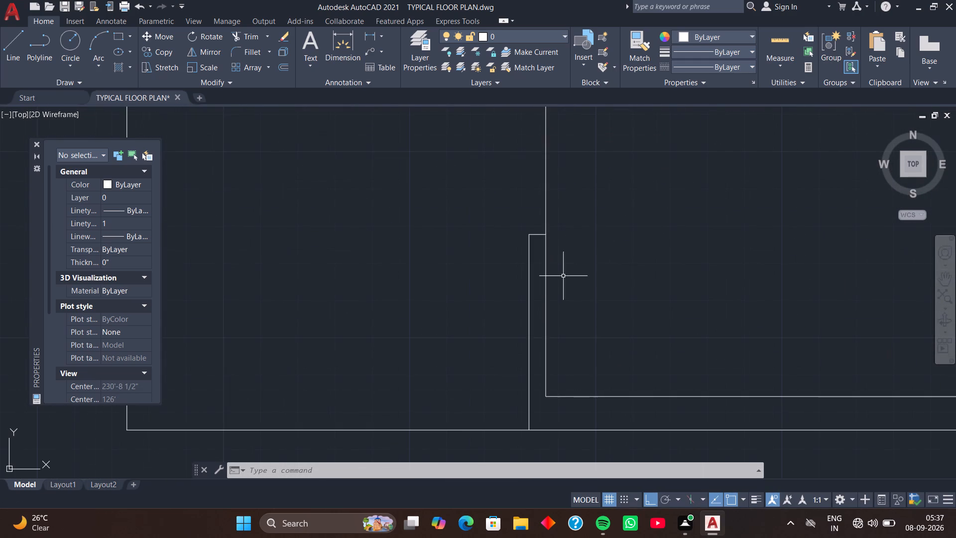
middle_drag(563, 276, 608, 294)
scroll(610, 295, down, 1)
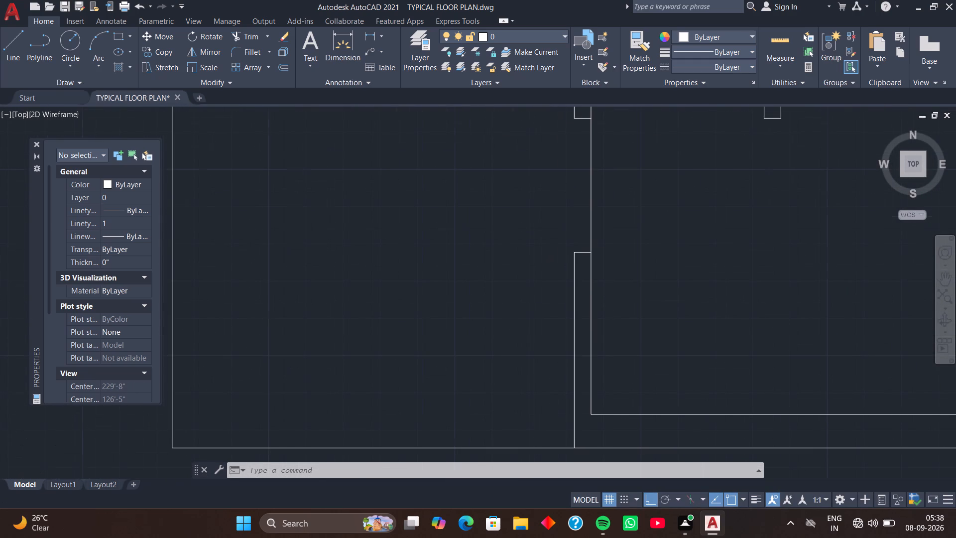
scroll(610, 295, down, 3)
middle_drag(687, 296, 597, 339)
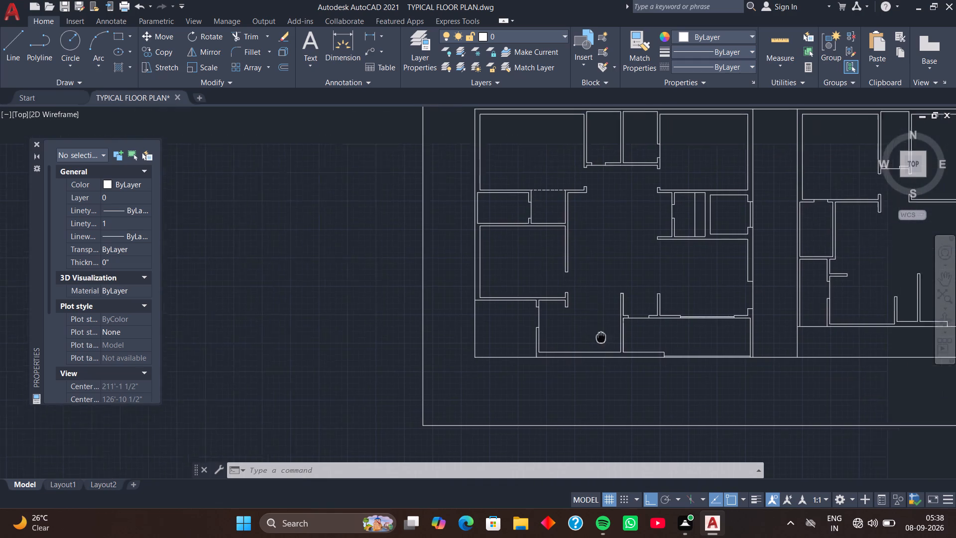
middle_drag(597, 339, 586, 367)
middle_drag(587, 336, 566, 345)
scroll(587, 336, down, 1)
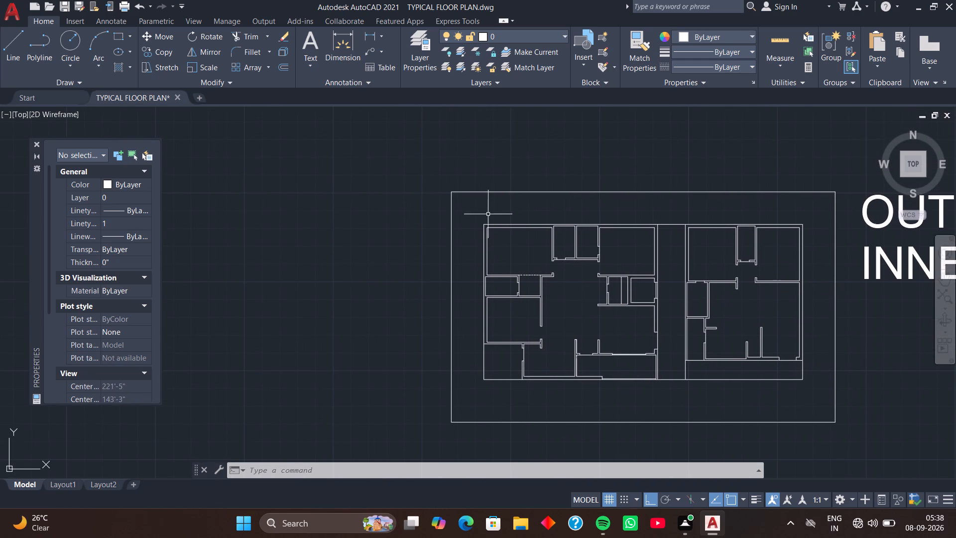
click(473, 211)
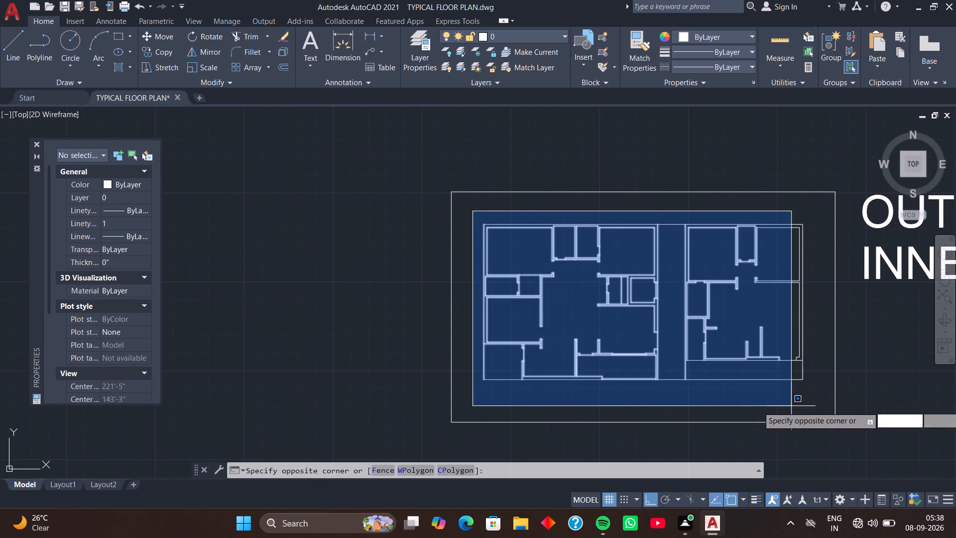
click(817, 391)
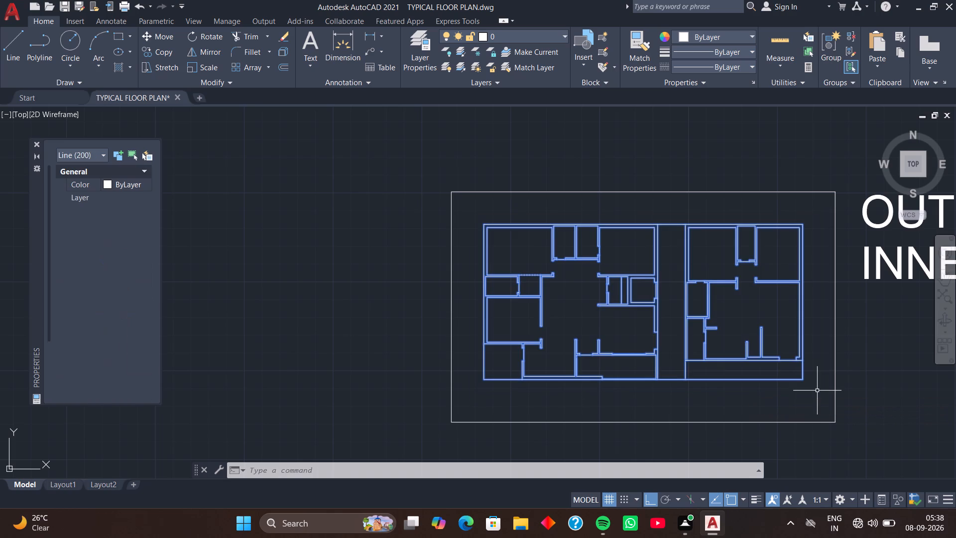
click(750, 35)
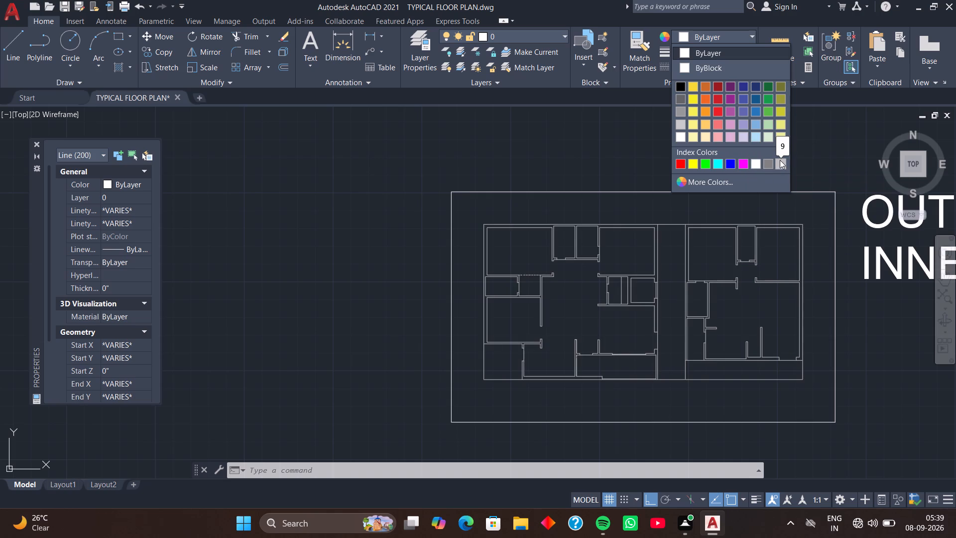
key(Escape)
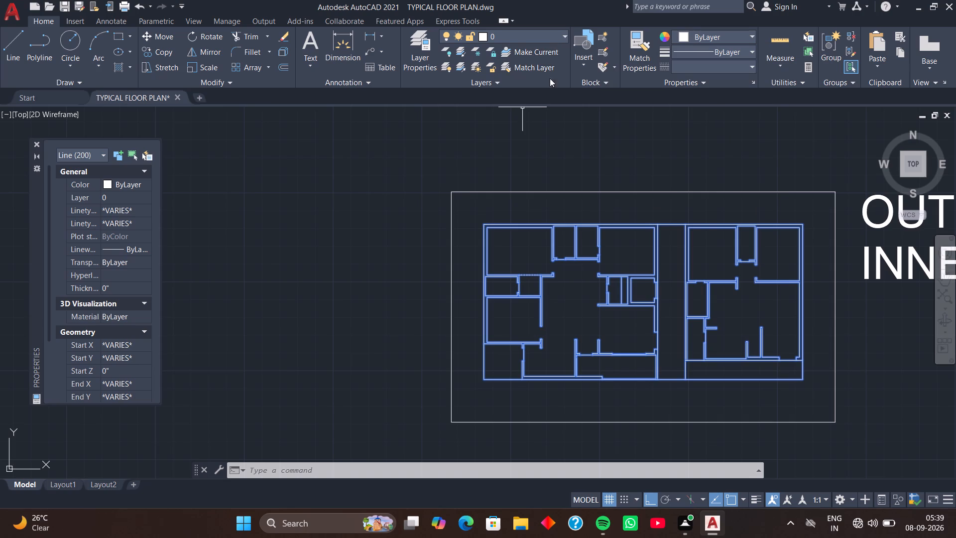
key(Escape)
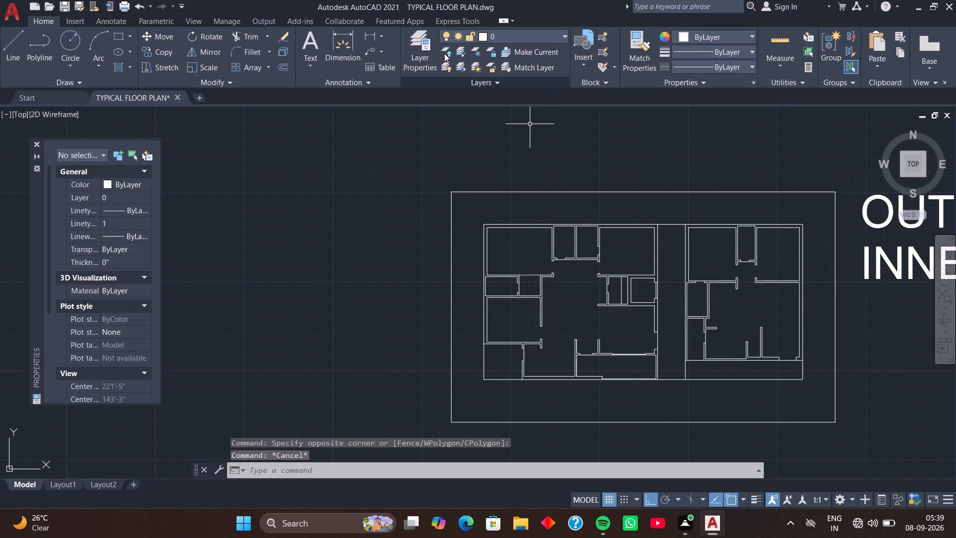
Create a new layer named "wall" in the layer properties.
click(425, 33)
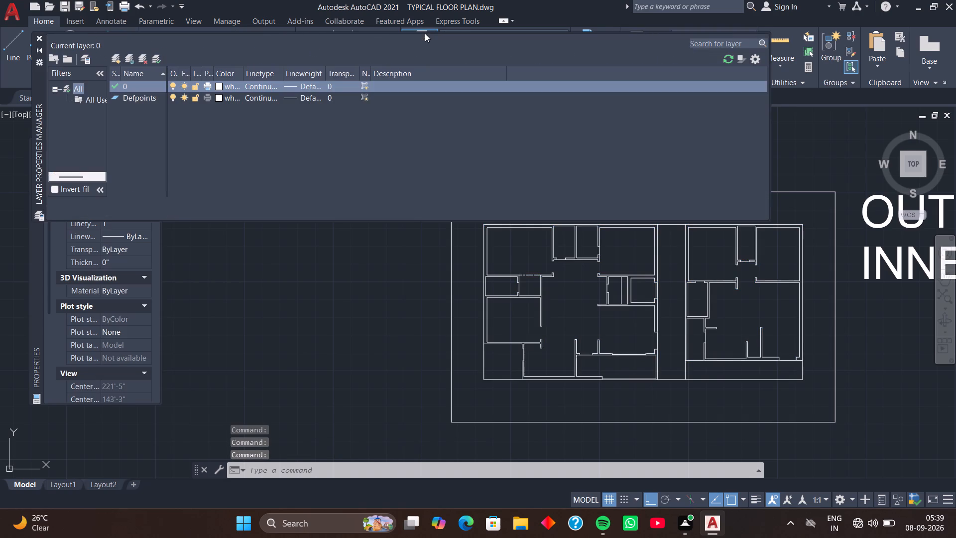
click(112, 57)
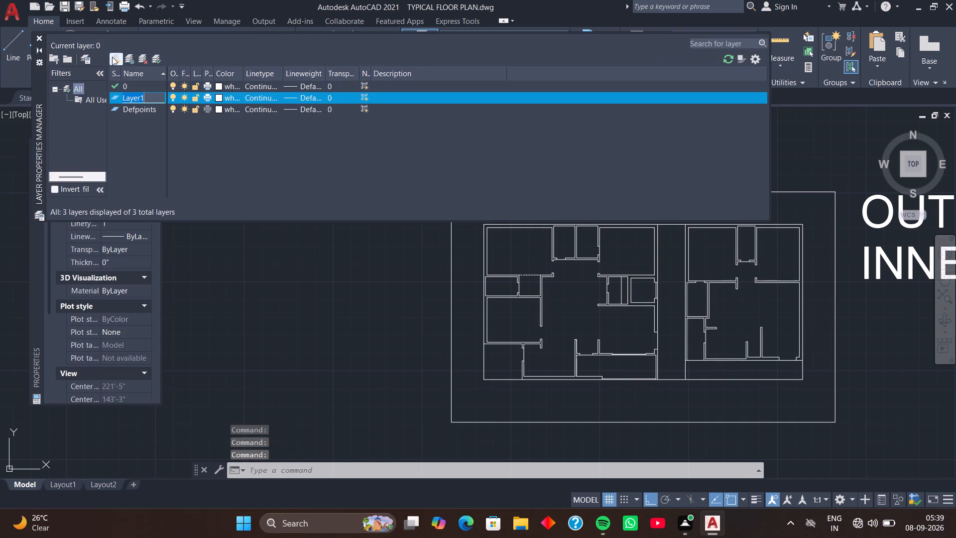
text(wa)
text(ll)
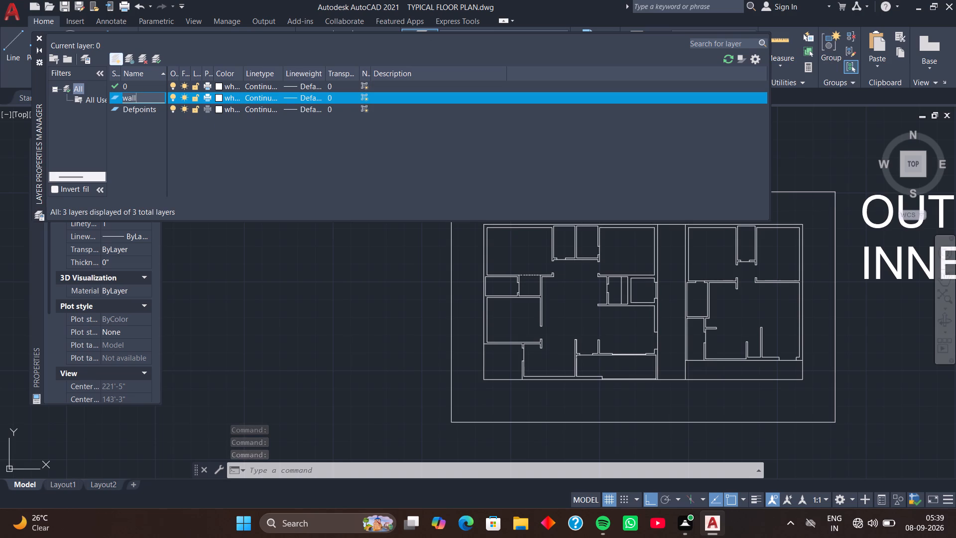
key(Return)
Add a new layer named "door" after the wall layer.
key(Return)
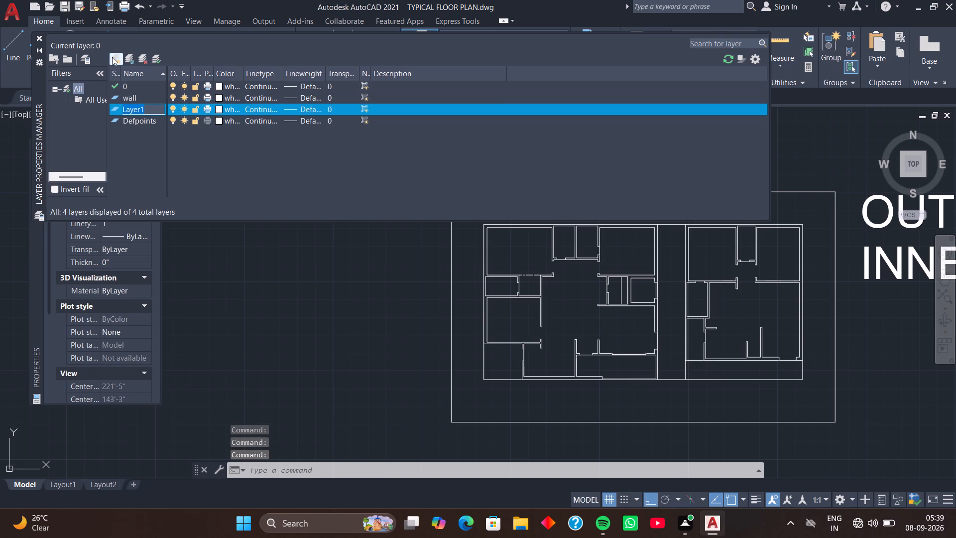
key(d)
text(oo)
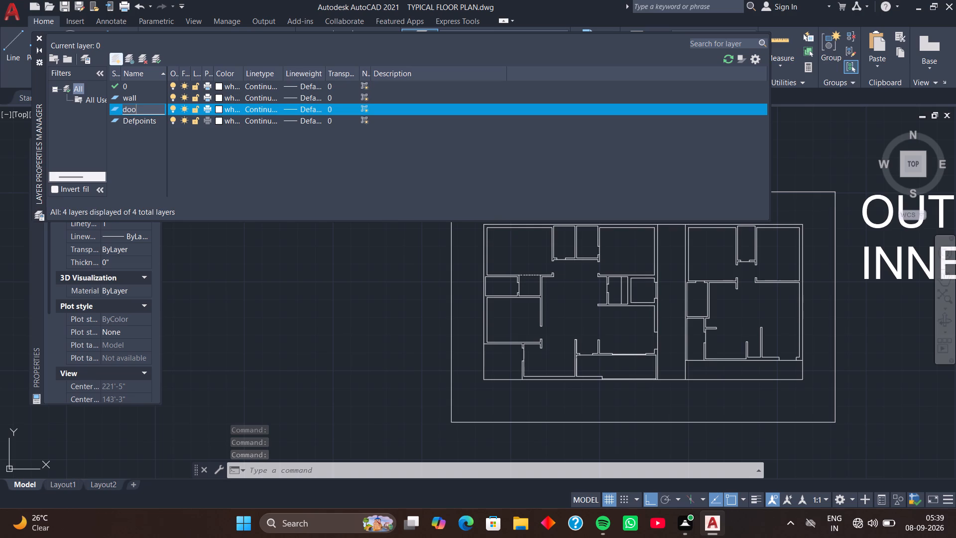
key(r)
key(Return)
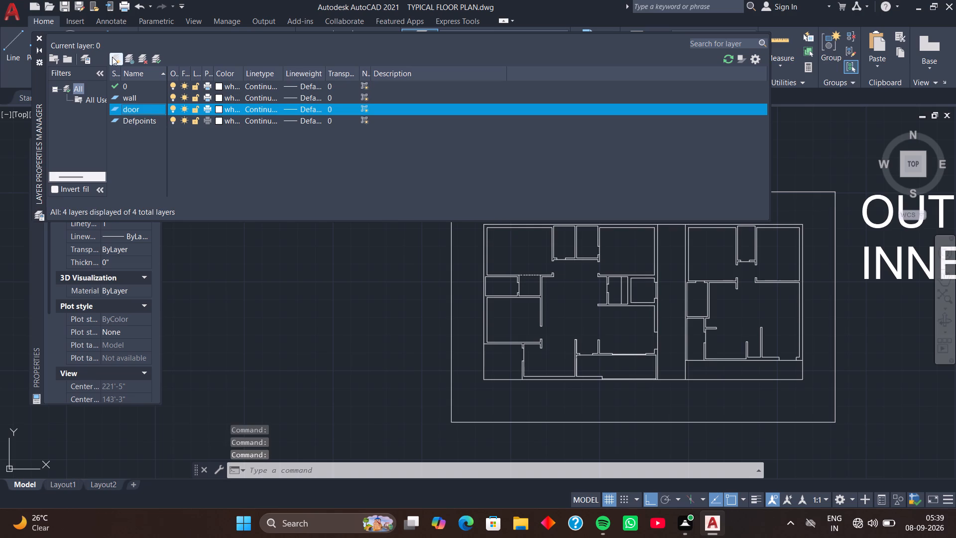
Add a new layer named "window" after the door layer.
key(Return)
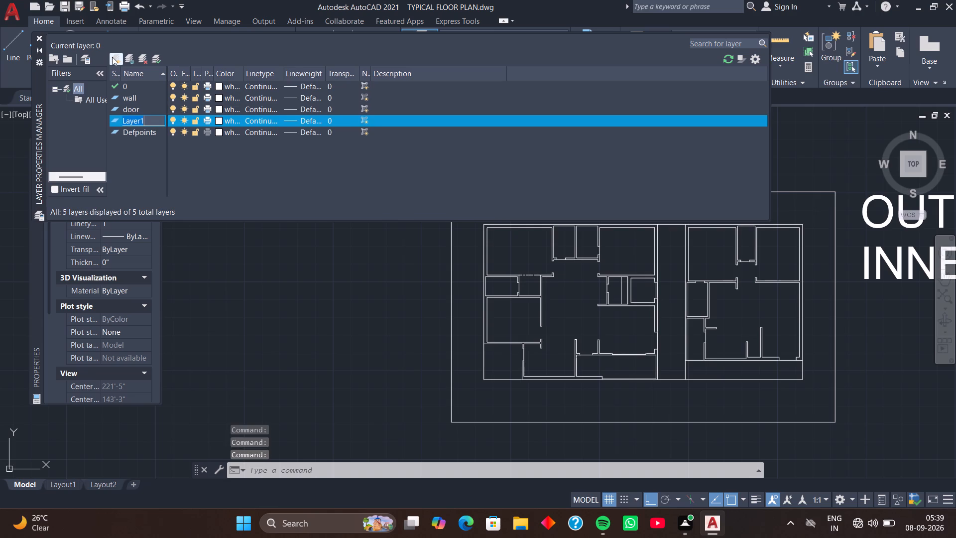
key(q)
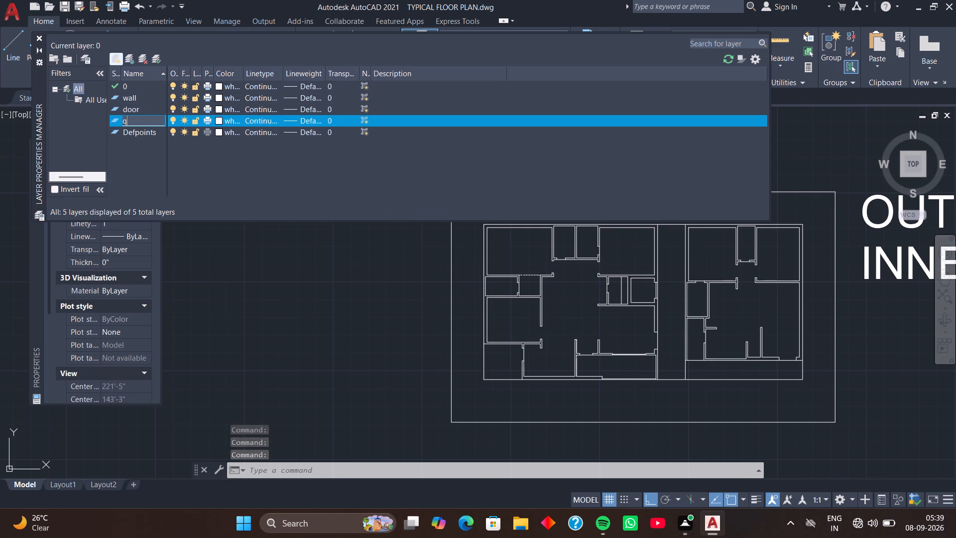
key(BackSpace)
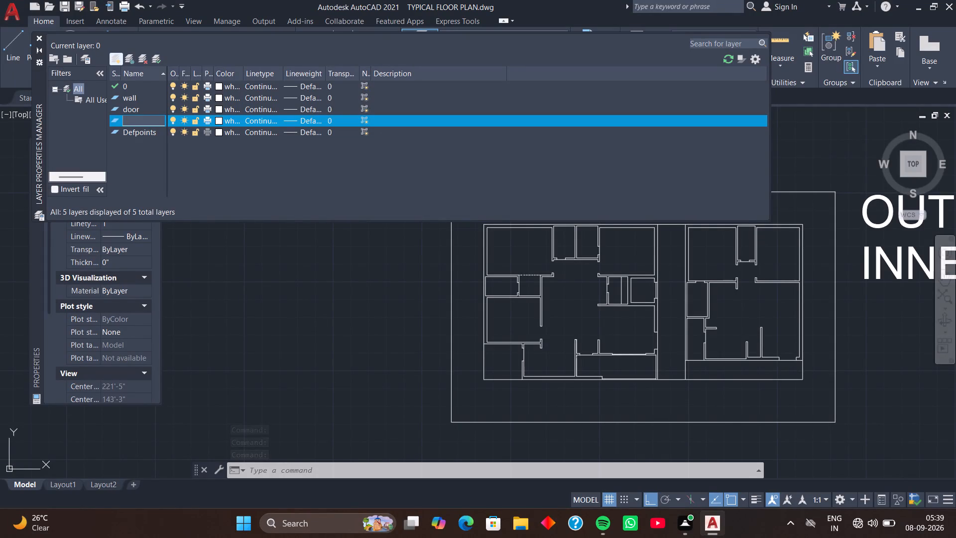
key(w)
text(indo)
key(w)
key(Return)
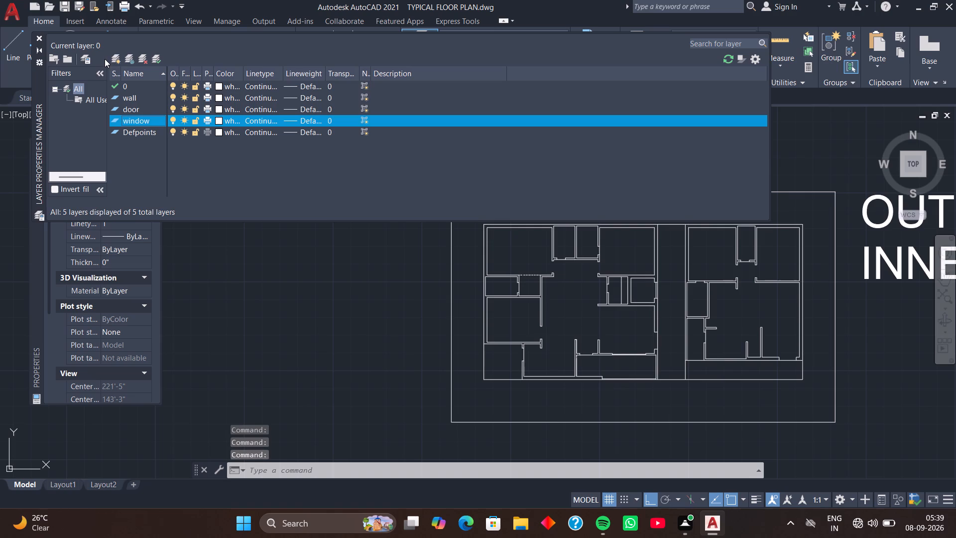
Add a new layer named "stairs" after the window layer.
key(Return)
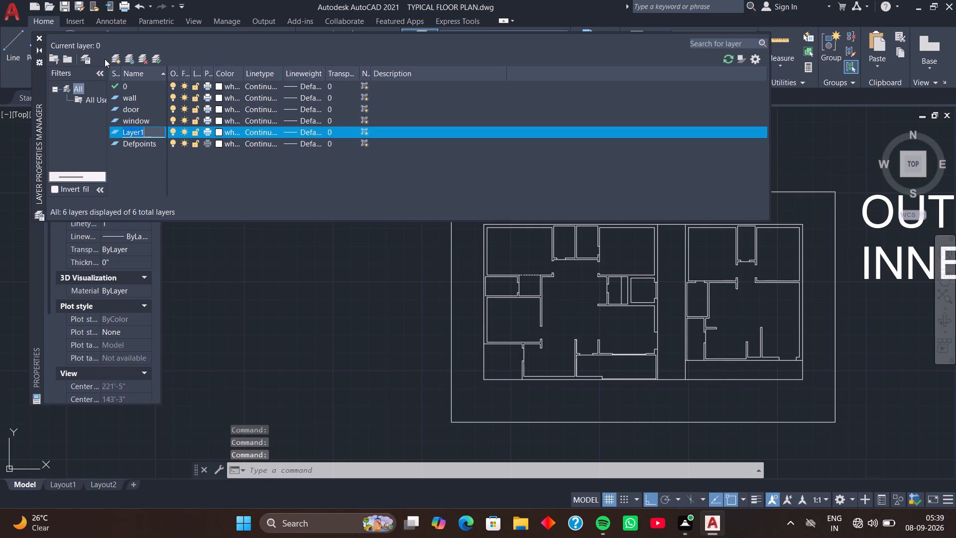
text(st)
key(a)
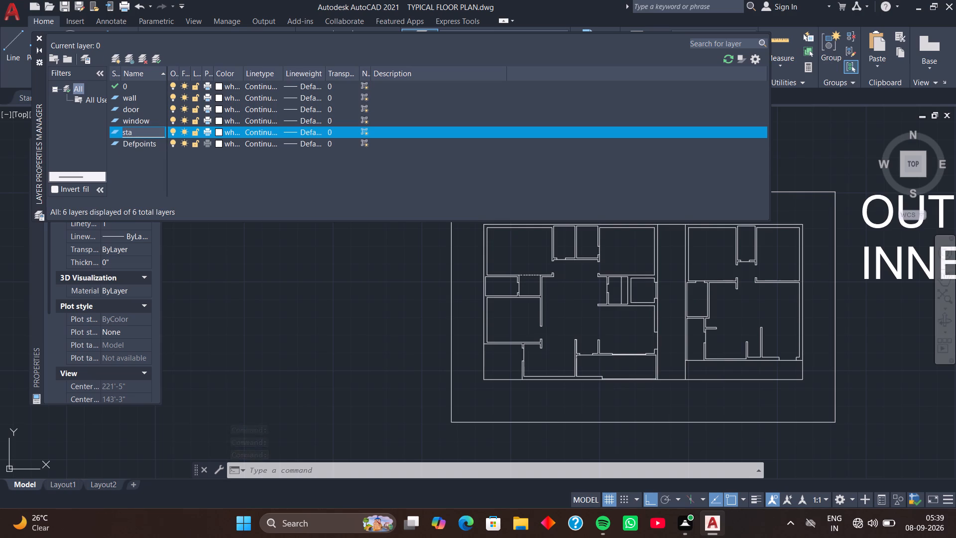
text(ir)
key(s)
key(Return)
Add another new layer and name it "room detailing".
key(Return)
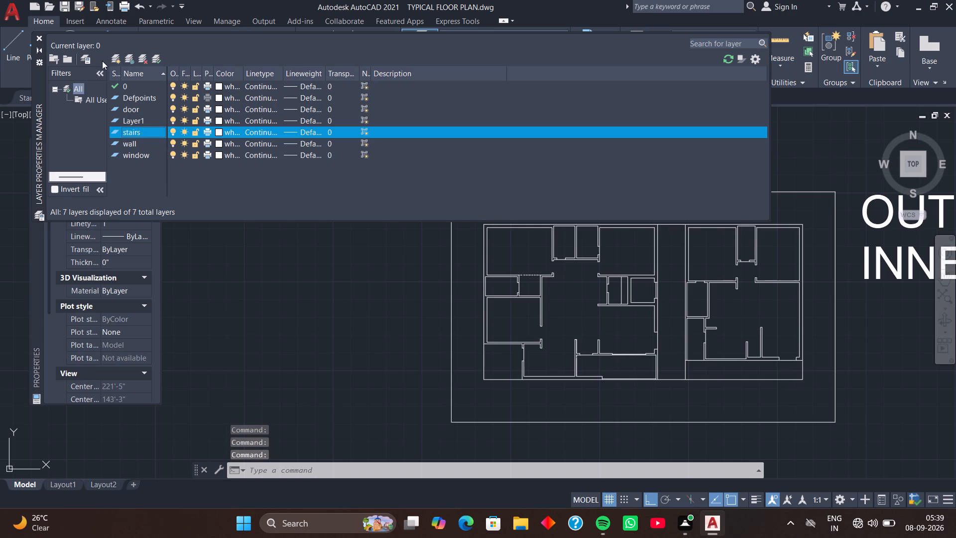
click(143, 124)
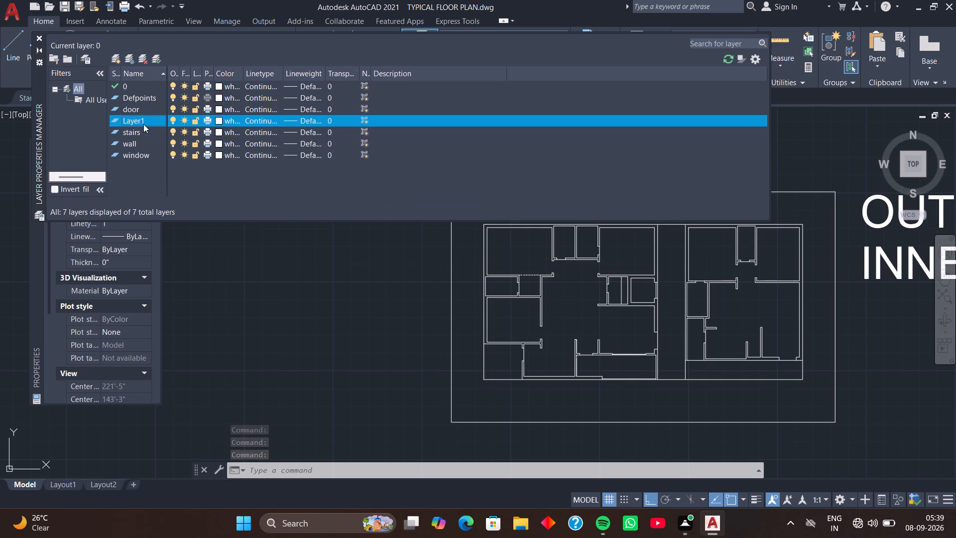
click(147, 122)
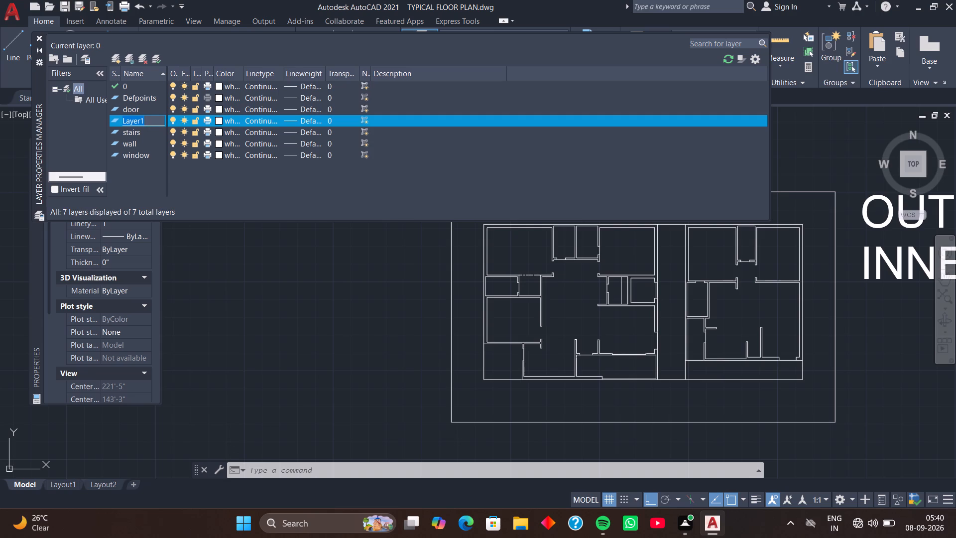
key(r)
text(oo)
text(m deta)
key(i)
key(l)
text(ing)
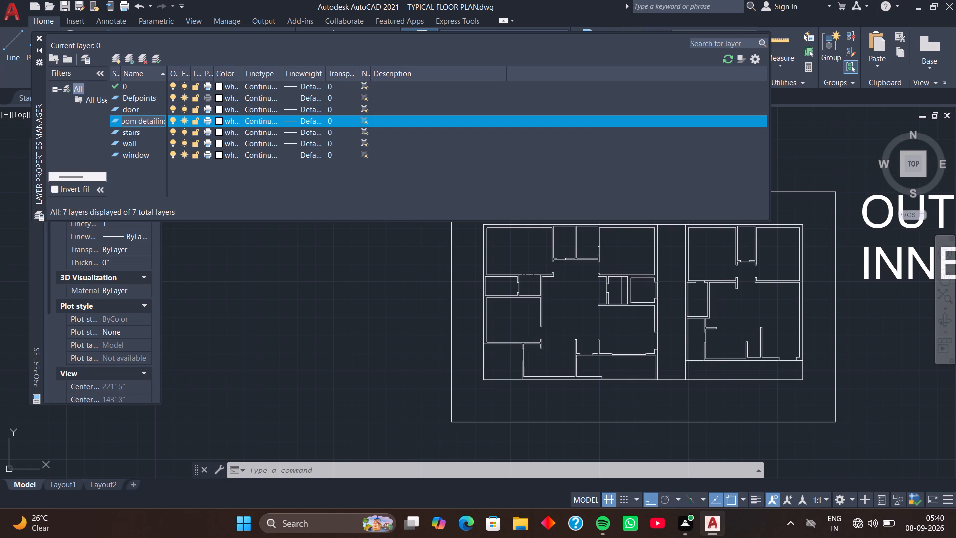
key(Return)
Add a new layer named "wall detailing" after the room detailing layer.
key(Return)
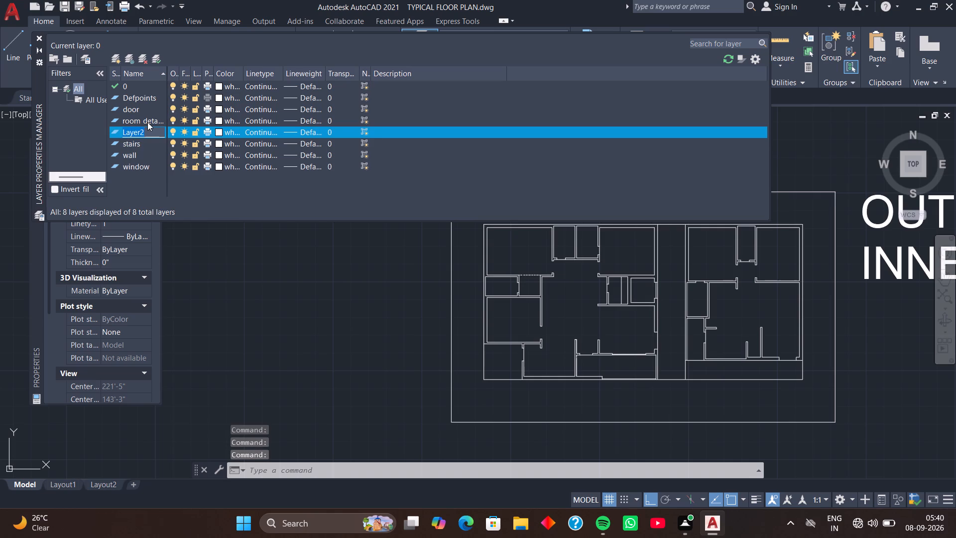
text(wa)
text(ll)
key(space)
text(deta)
key(i)
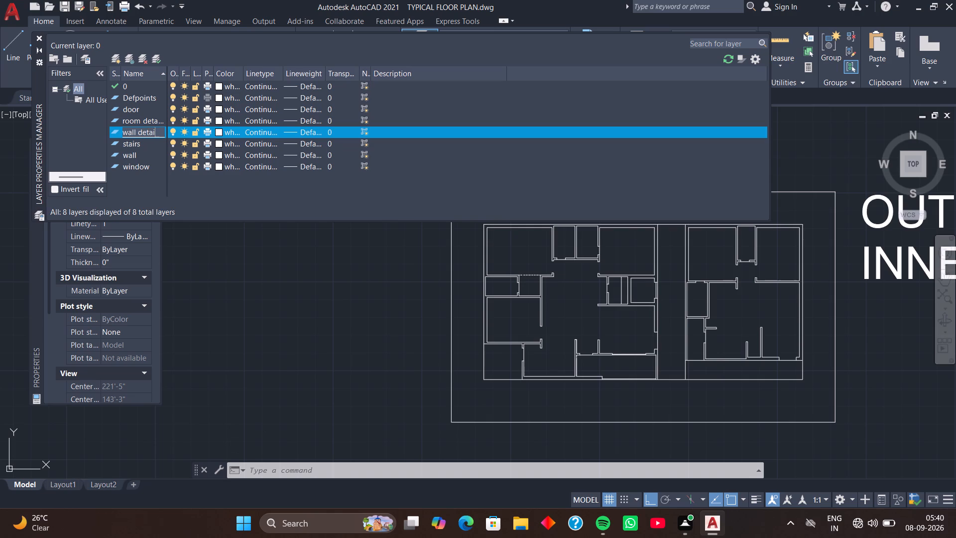
text(ling)
key(Return)
Add a new layer named "text" after the wall detailing layer.
key(Return)
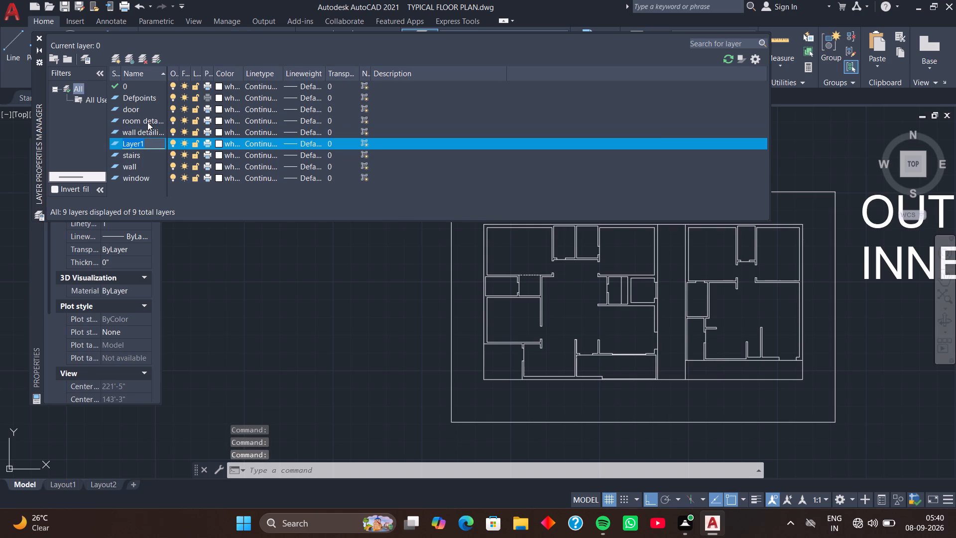
text(tex)
key(t)
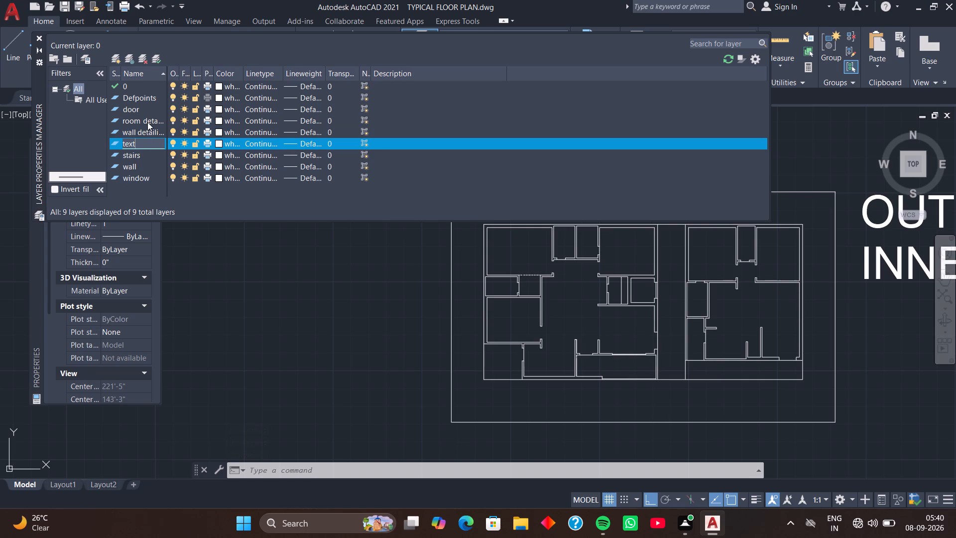
key(Return)
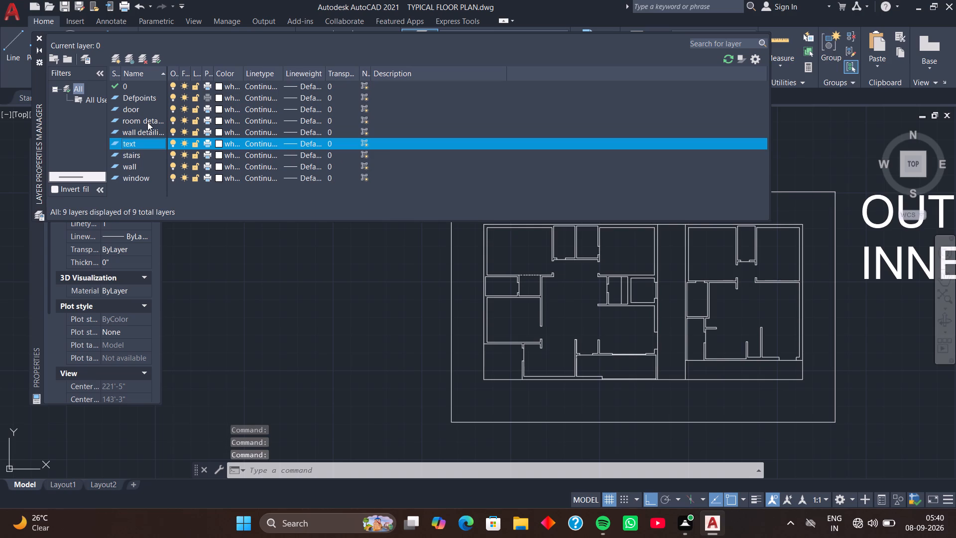
Add a new layer named "dotted line" after the text layer.
key(Return)
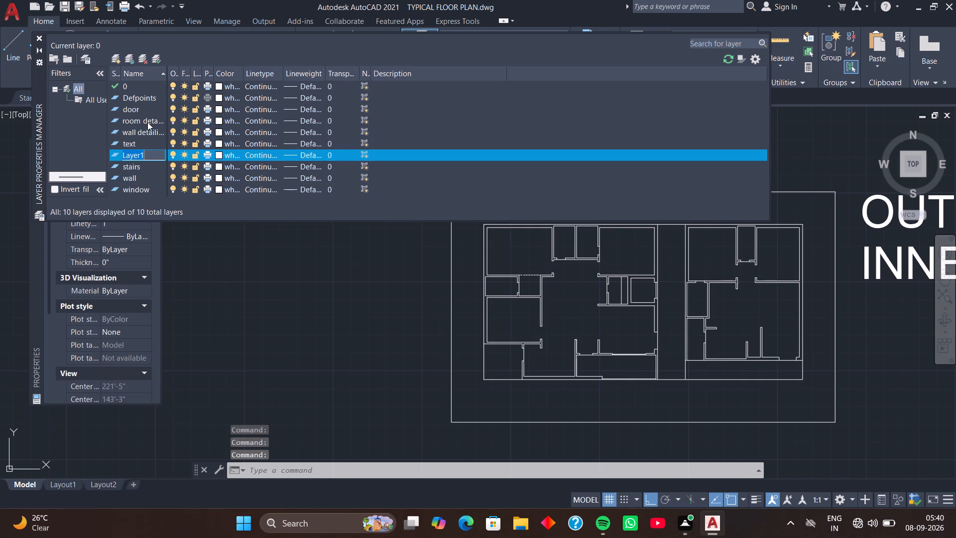
key(d)
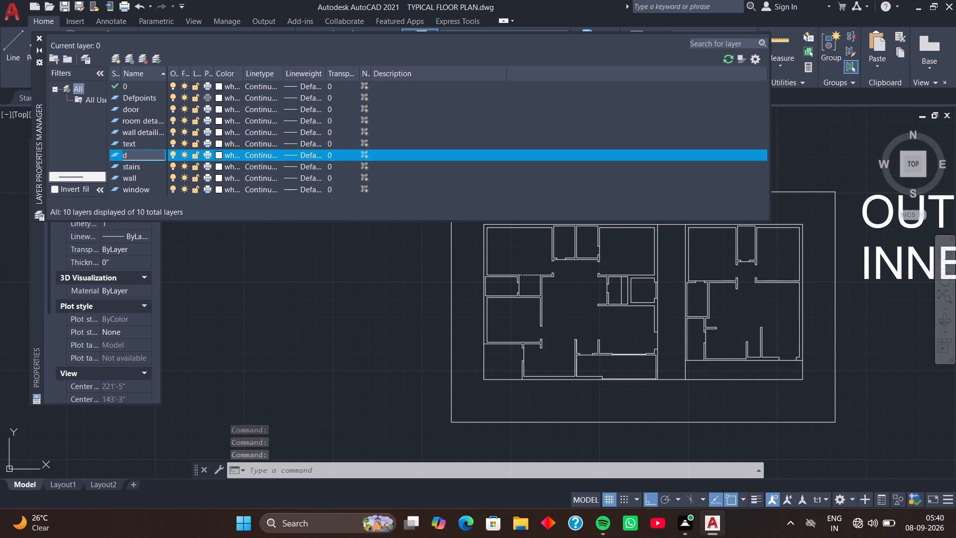
text(otted)
key(space)
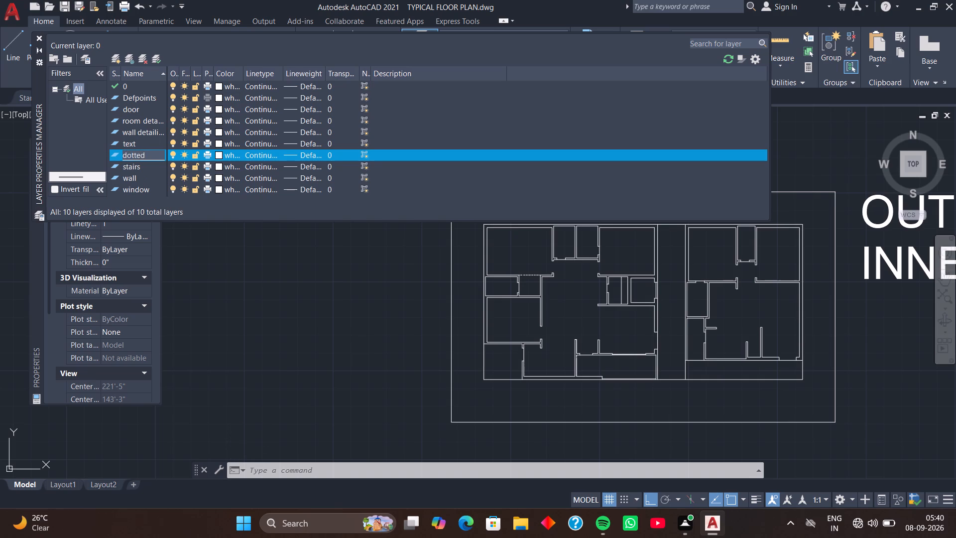
text(line)
key(Return)
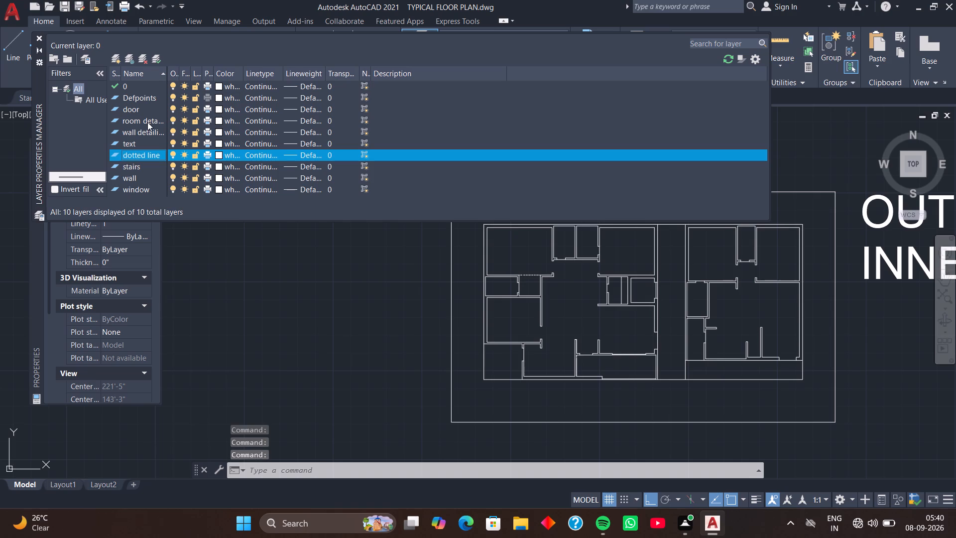
Set the wall layer's colour to the orange-red index colour 20.
click(218, 177)
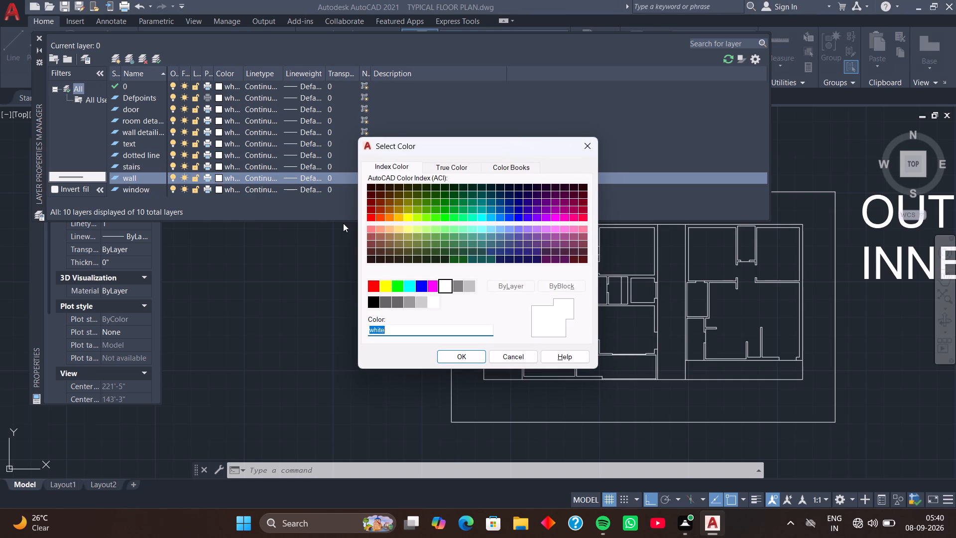
click(383, 217)
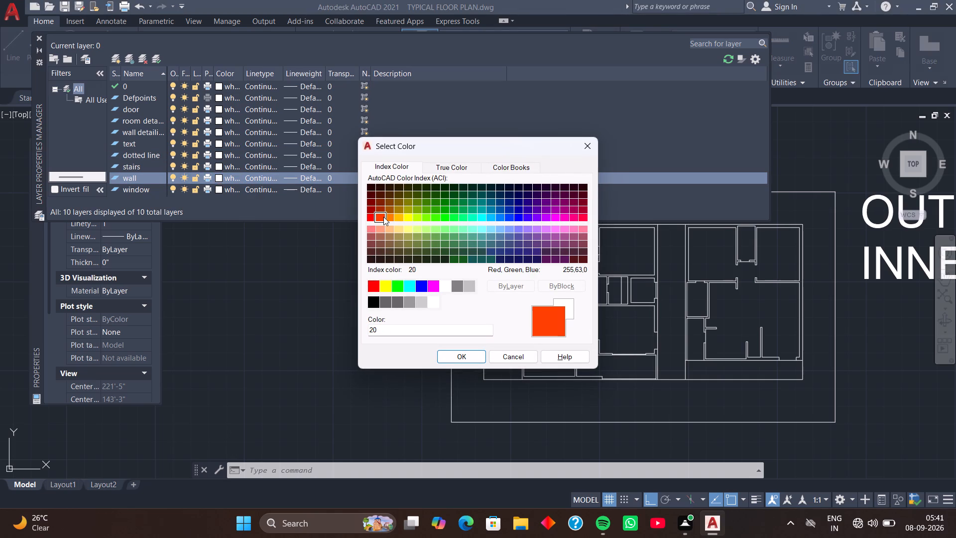
click(576, 218)
click(381, 217)
click(477, 354)
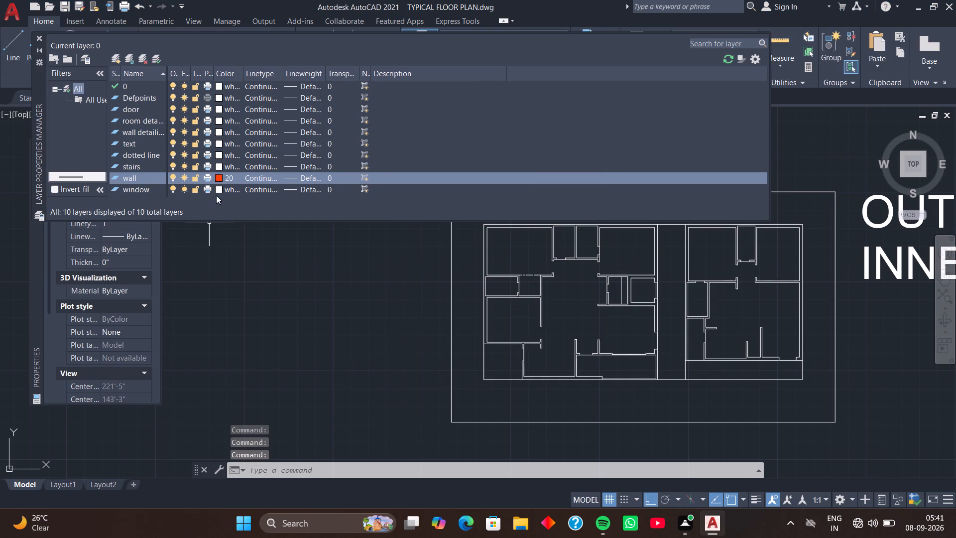
Set the window layer's colour to cyan.
click(220, 190)
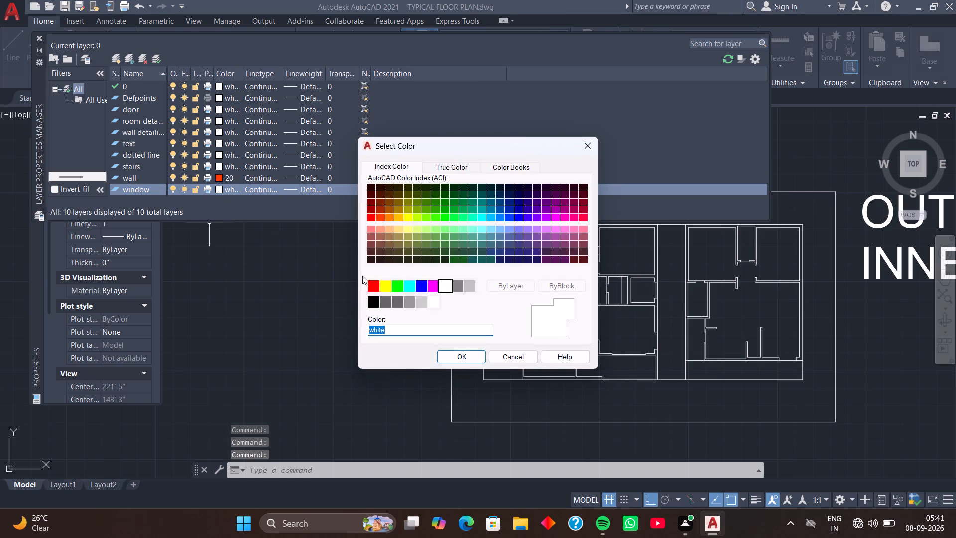
click(410, 288)
click(471, 355)
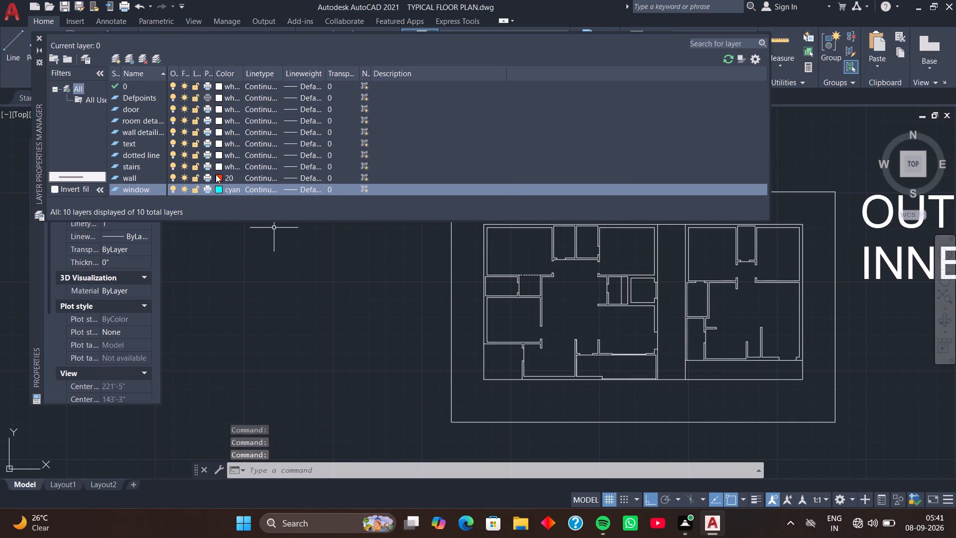
Set the stairs layer's colour to magenta.
click(218, 165)
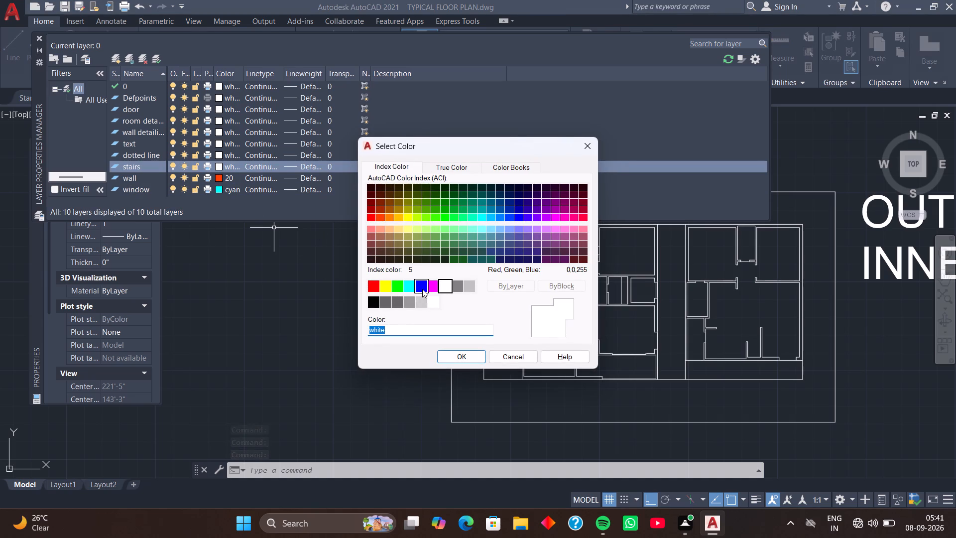
click(431, 289)
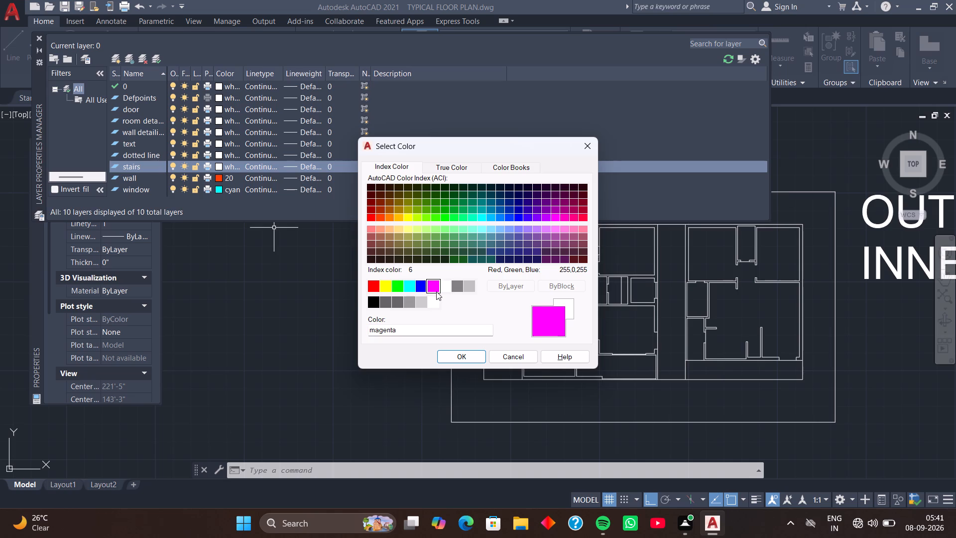
click(475, 356)
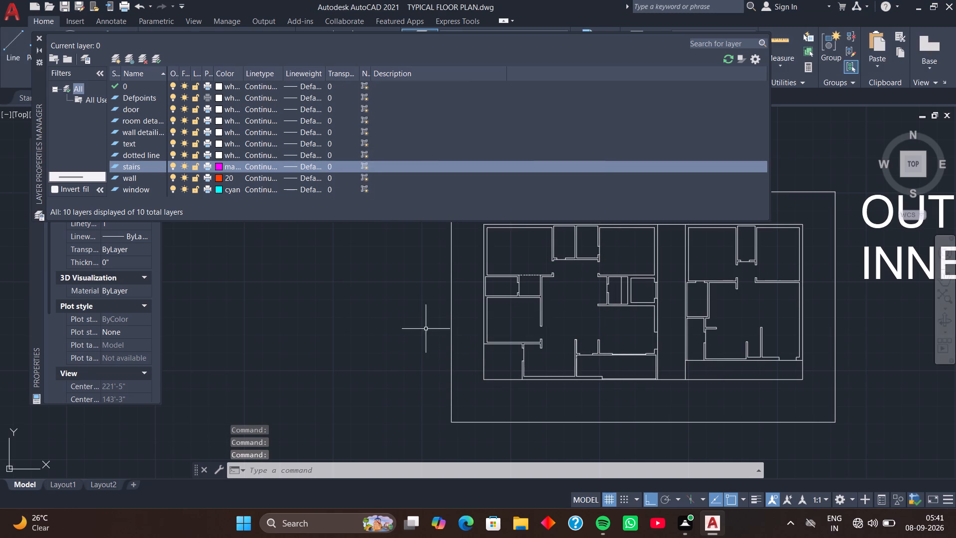
Set the dotted line layer's colour to the light cyan index colour 131.
click(220, 156)
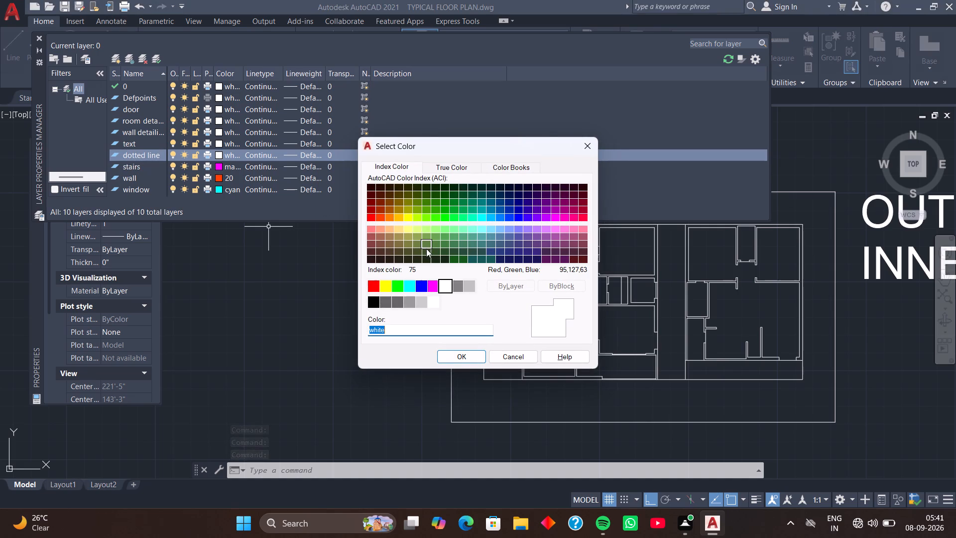
click(482, 229)
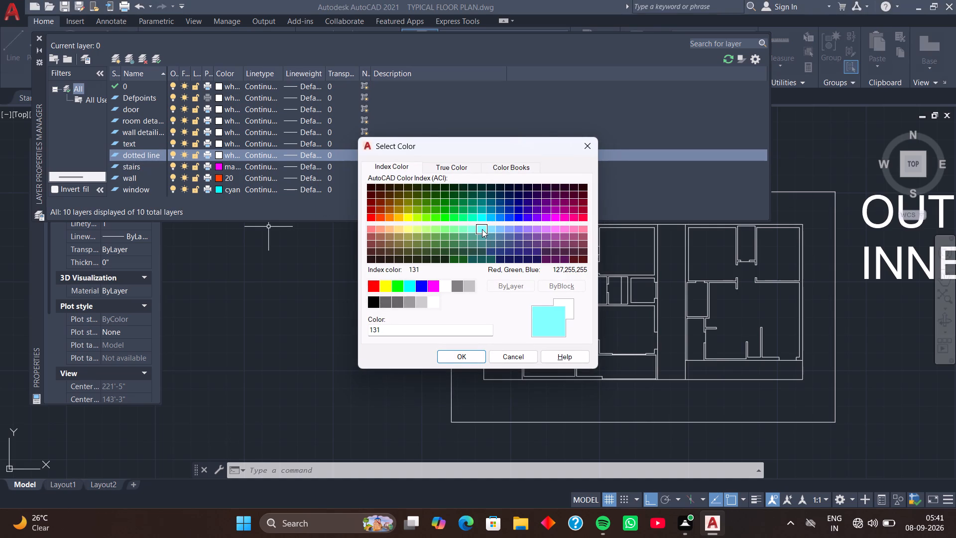
click(467, 360)
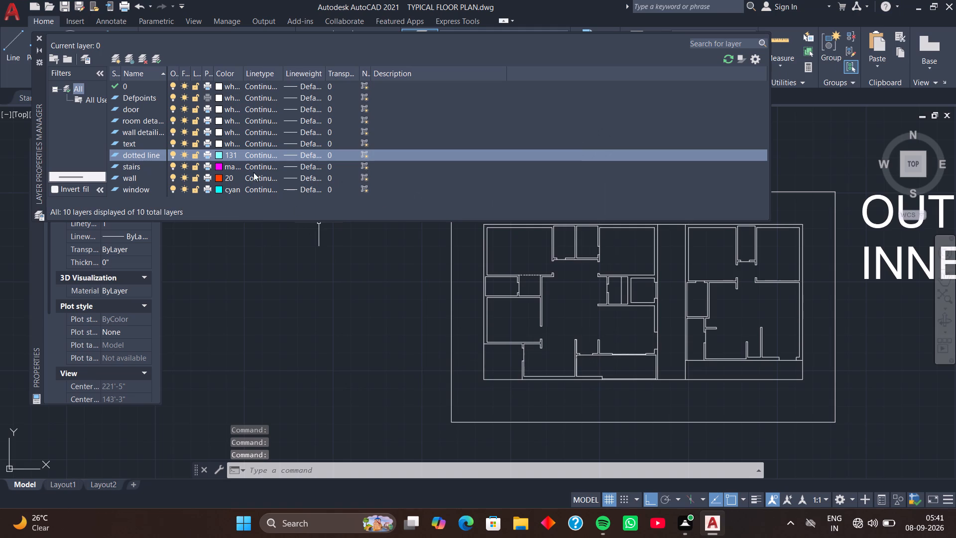
Set the text layer's colour to yellow.
click(220, 143)
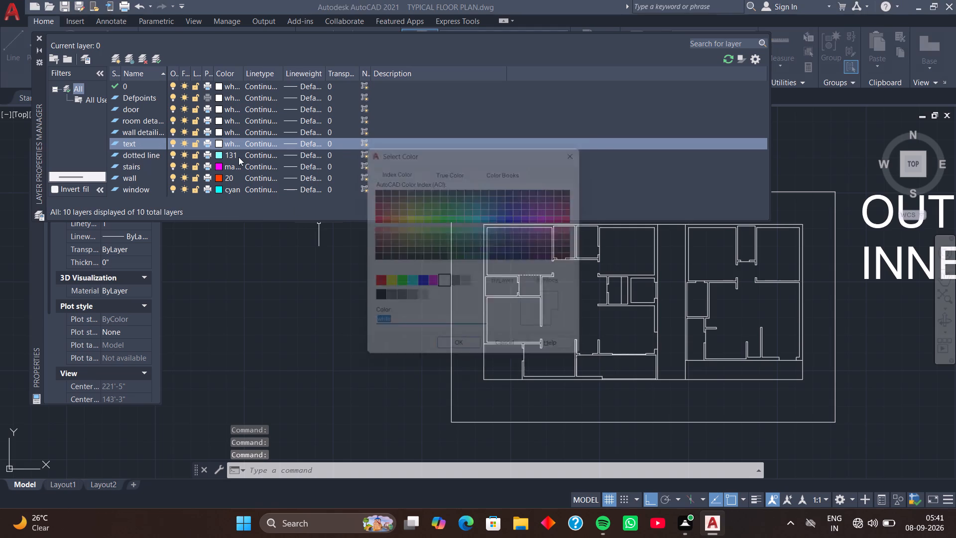
click(387, 283)
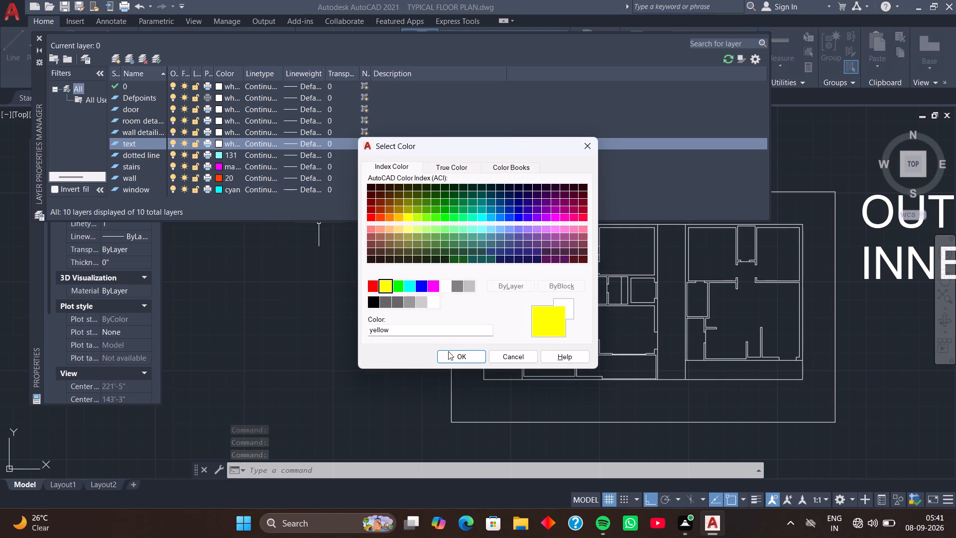
click(455, 357)
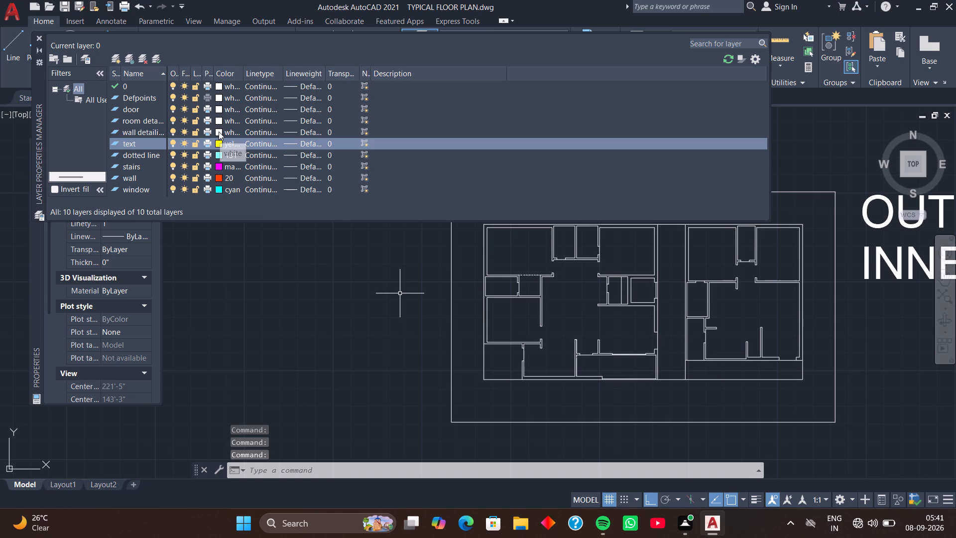
Set the wall detailing layer's colour to yellow.
click(219, 132)
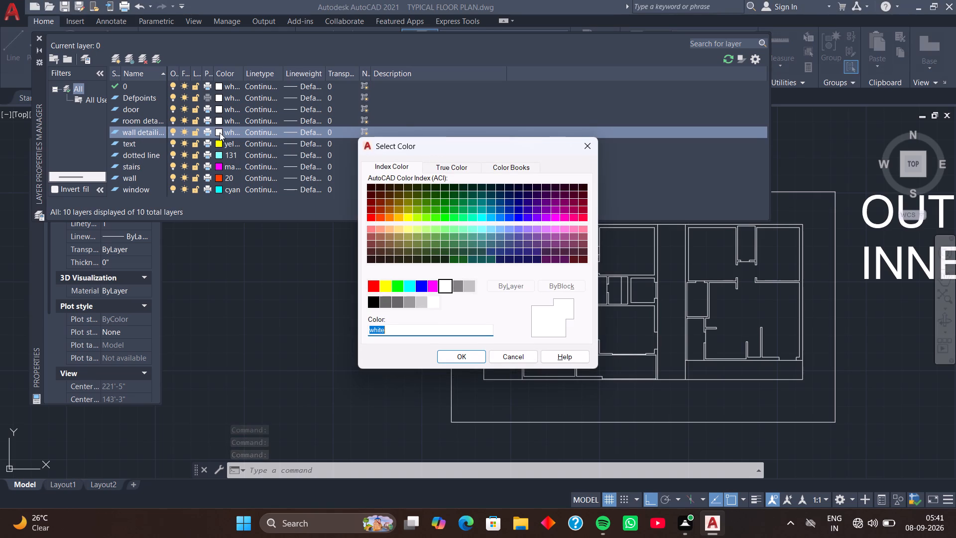
click(383, 289)
click(468, 360)
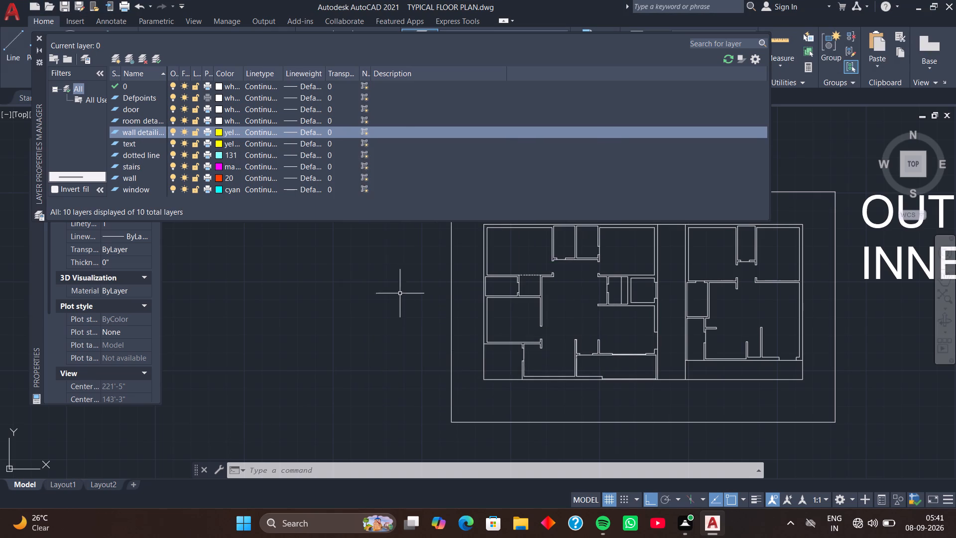
Set the room detailing layer's colour to green.
click(219, 120)
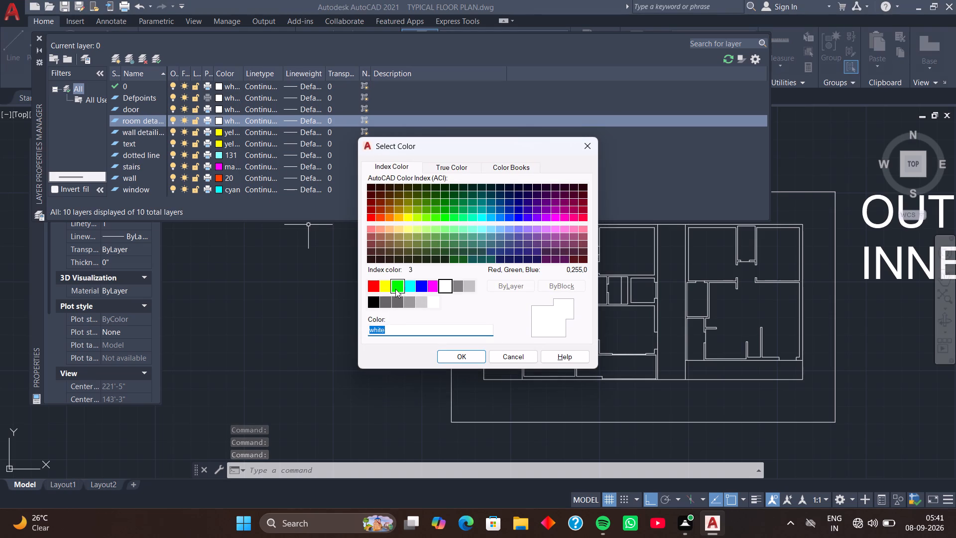
click(396, 289)
click(460, 357)
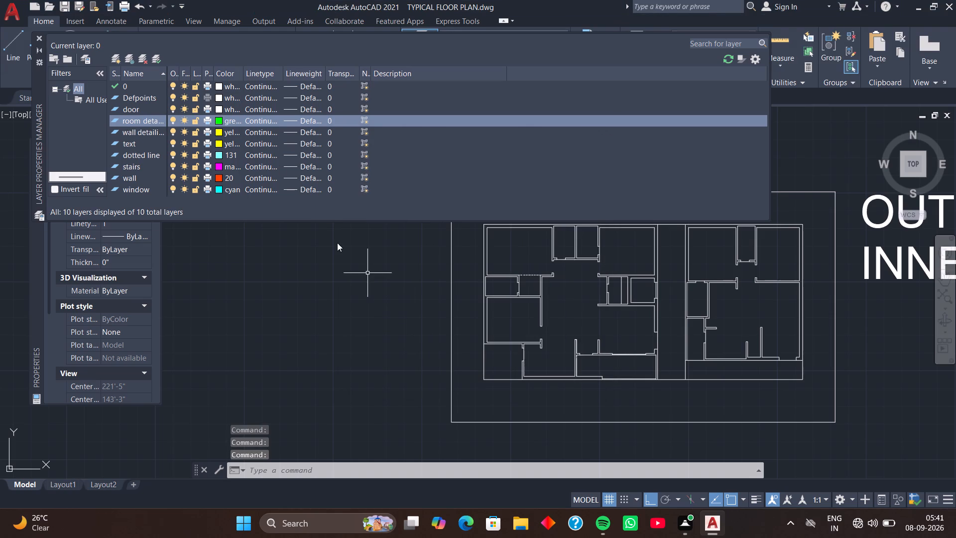
Try several index colours for the door layer and set it to the teal index colour 122.
click(218, 110)
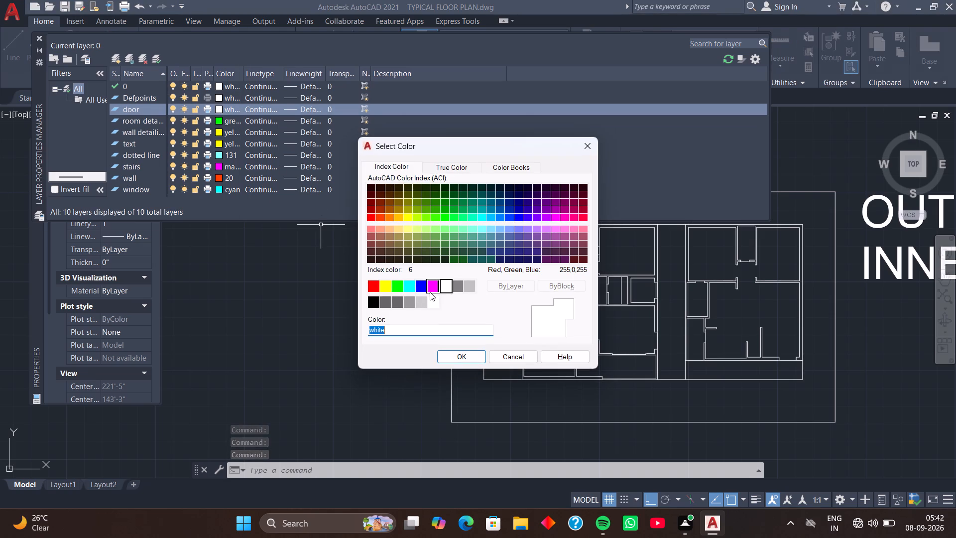
click(433, 289)
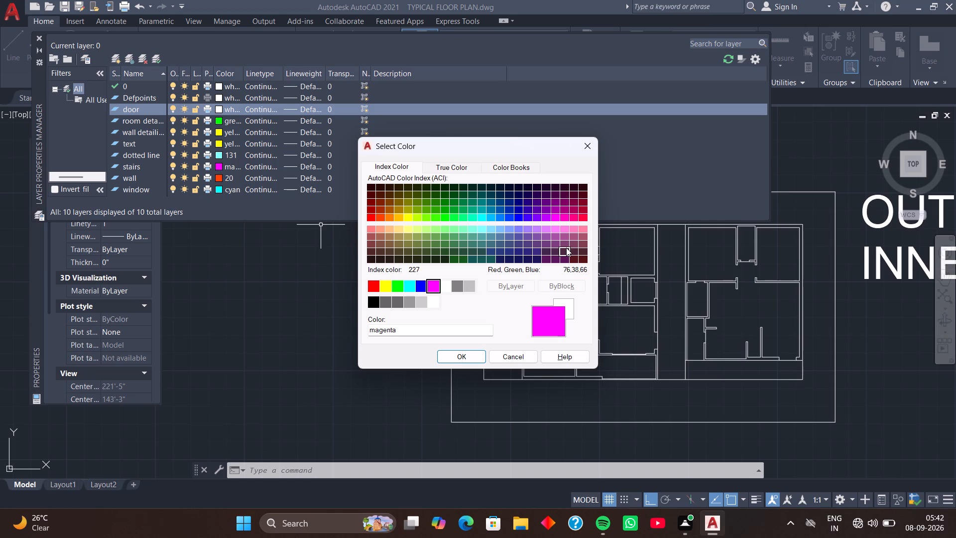
click(573, 217)
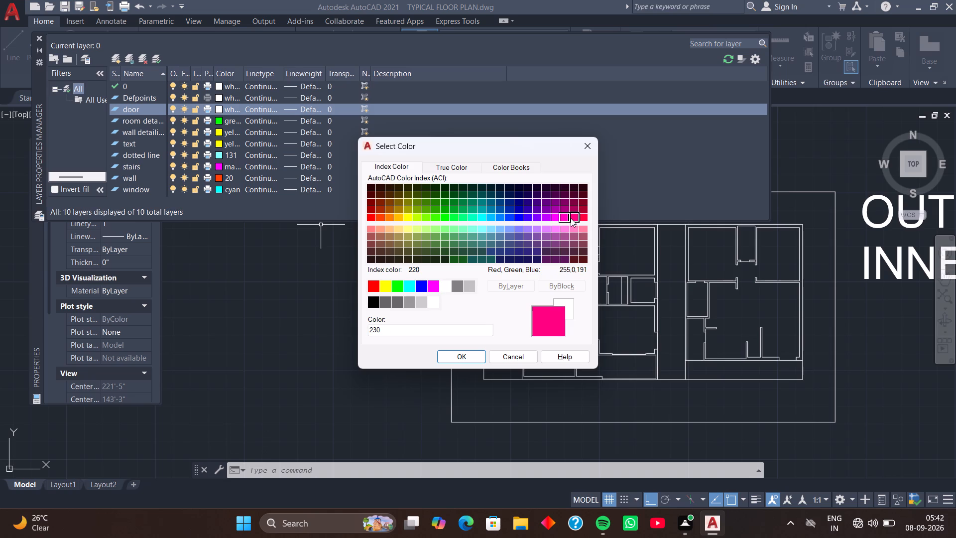
click(559, 217)
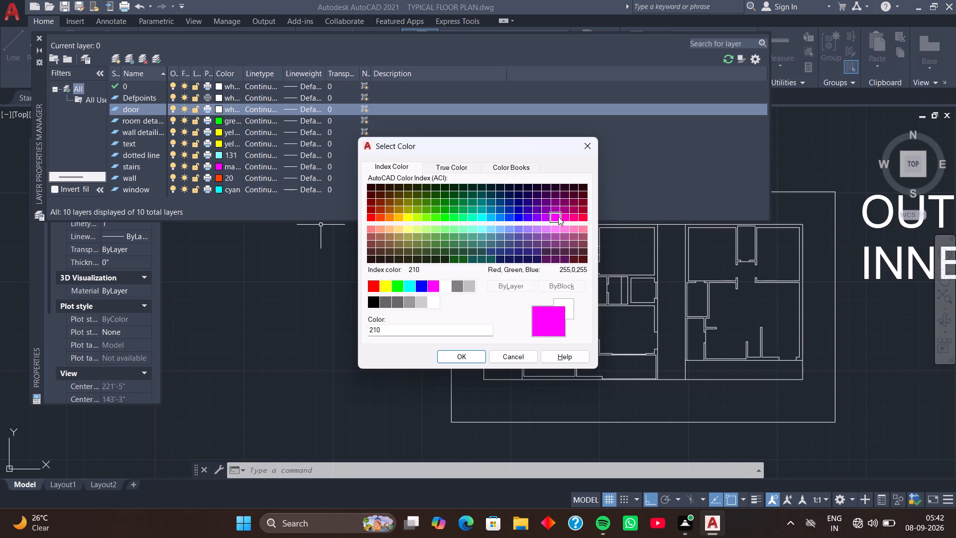
click(495, 220)
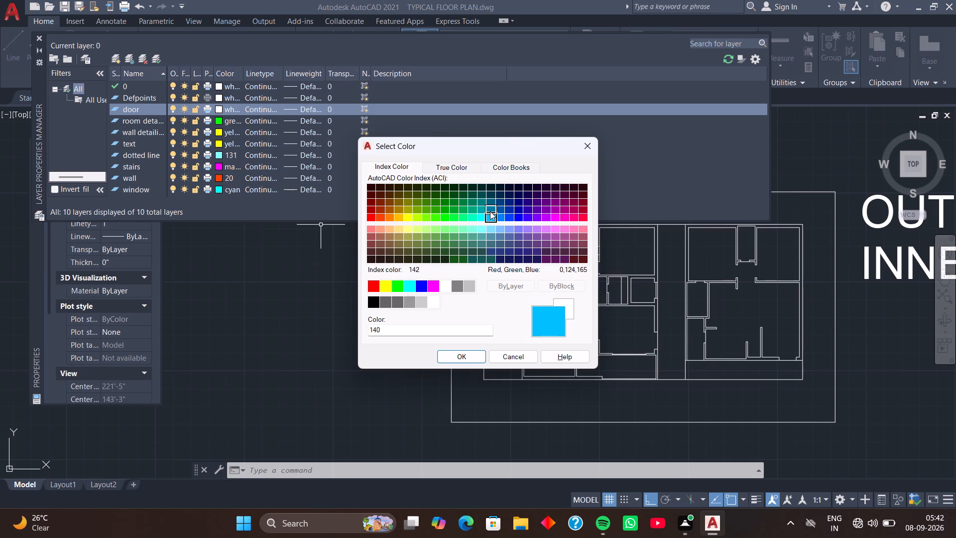
click(490, 211)
click(481, 211)
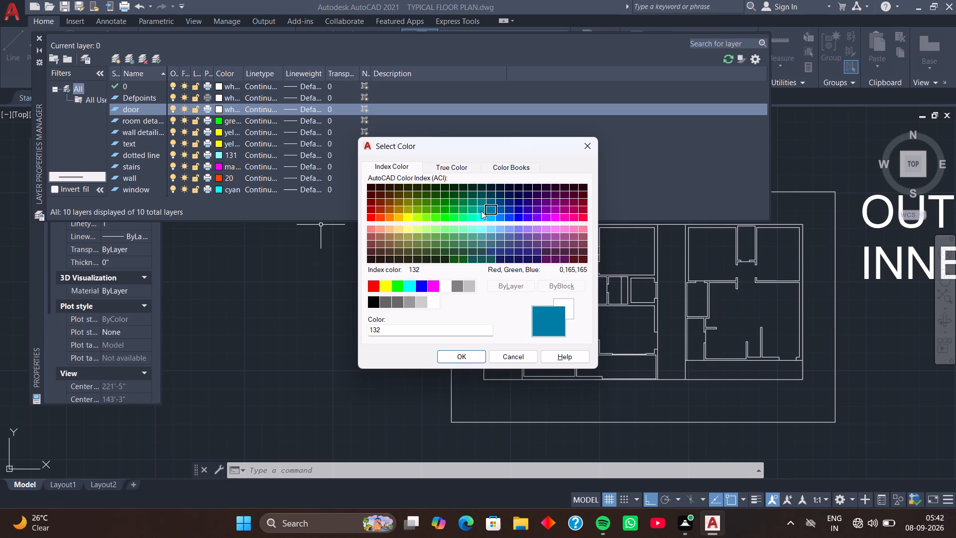
click(472, 210)
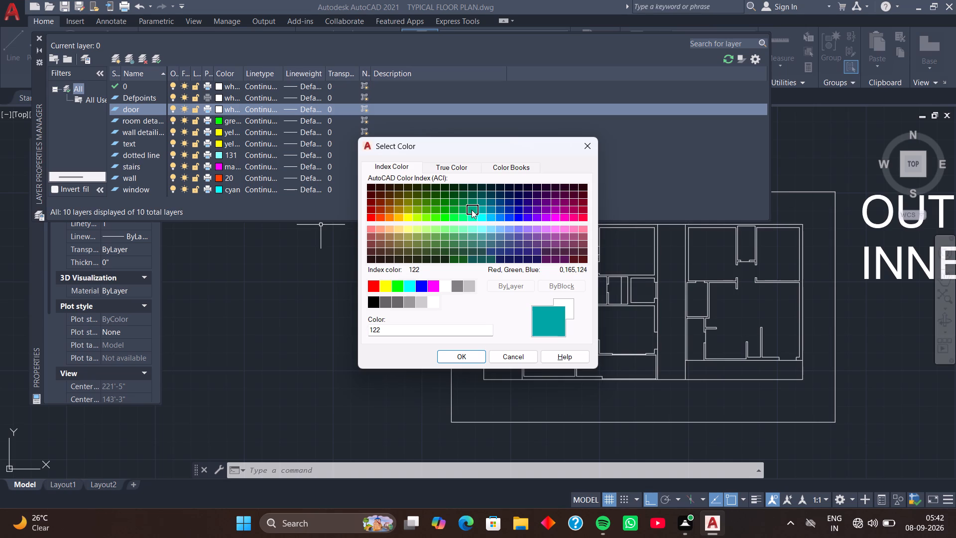
click(467, 209)
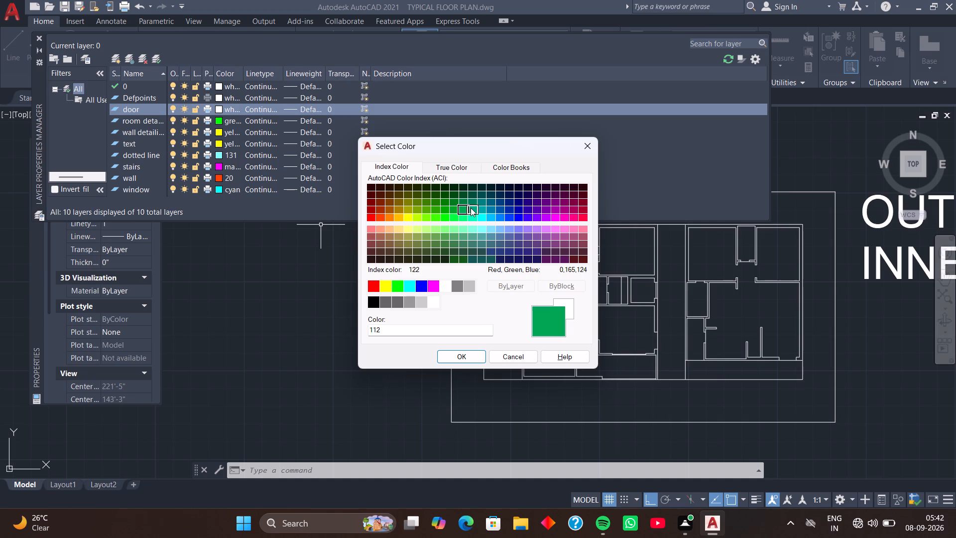
click(471, 208)
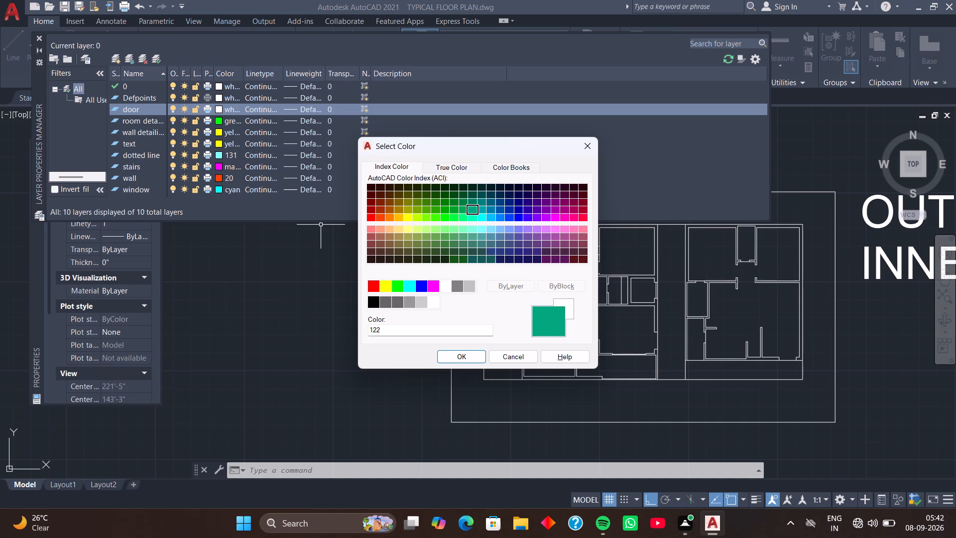
click(463, 355)
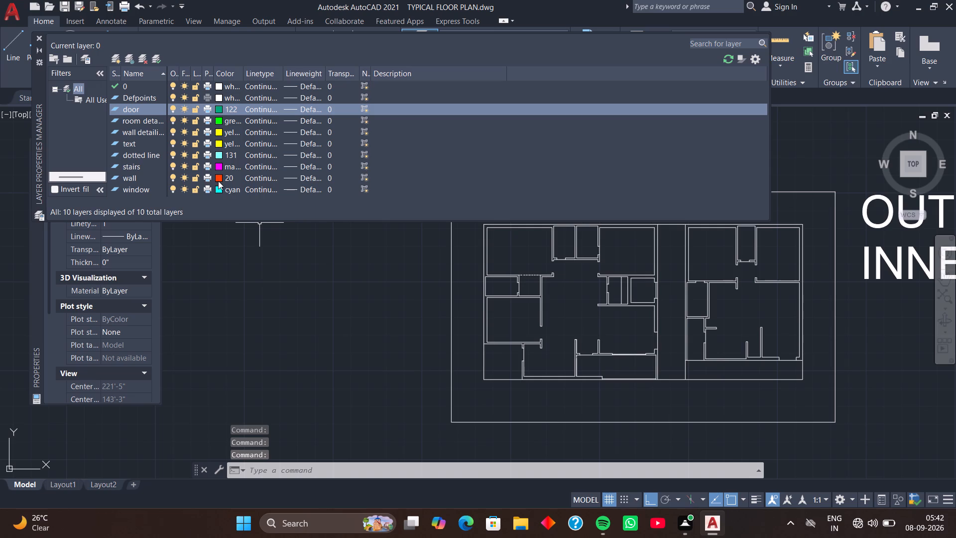
Make the wall layer current and close the layer manager.
double_click(155, 179)
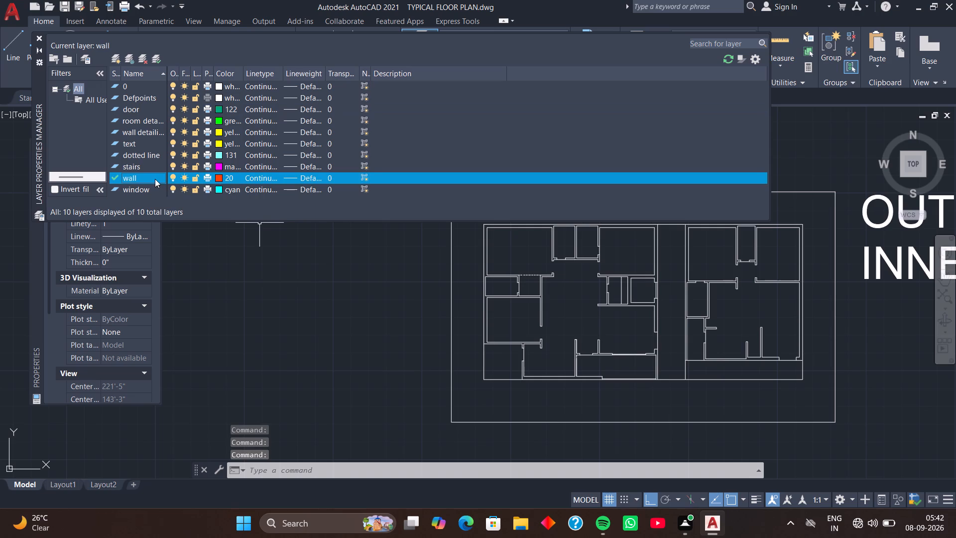
click(39, 38)
Move all floor plan lines inside the outer boundary rectangle from layer 0 to the wall layer.
middle_drag(459, 259, 448, 254)
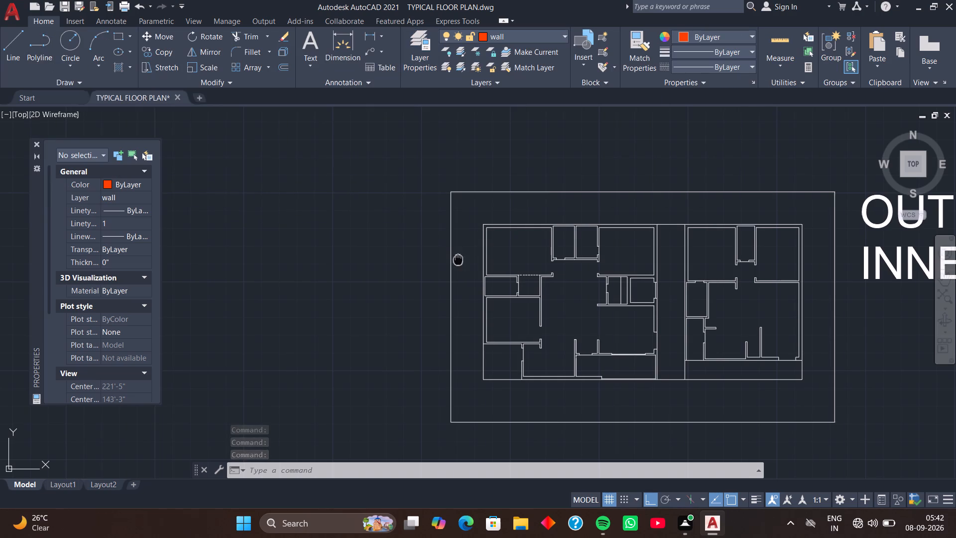
middle_drag(448, 254, 393, 227)
click(400, 180)
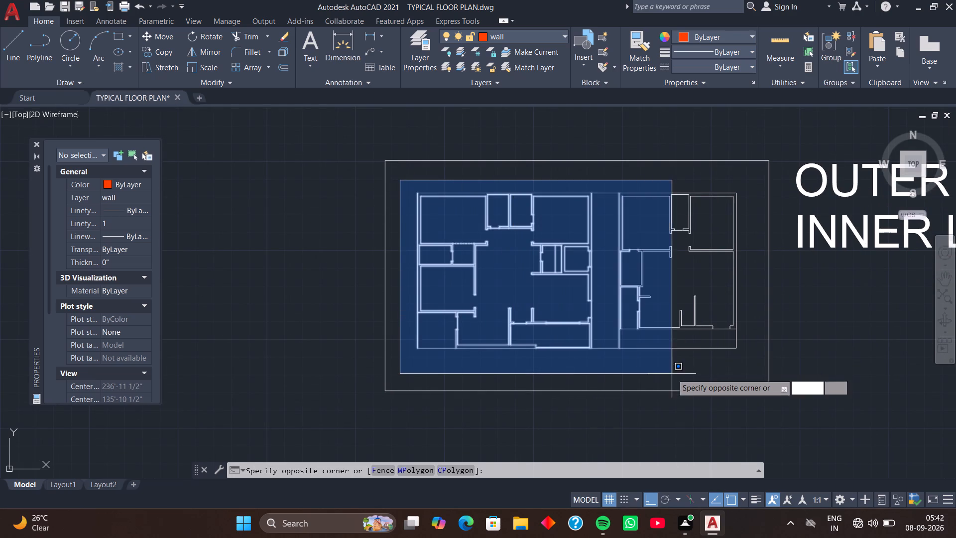
click(750, 372)
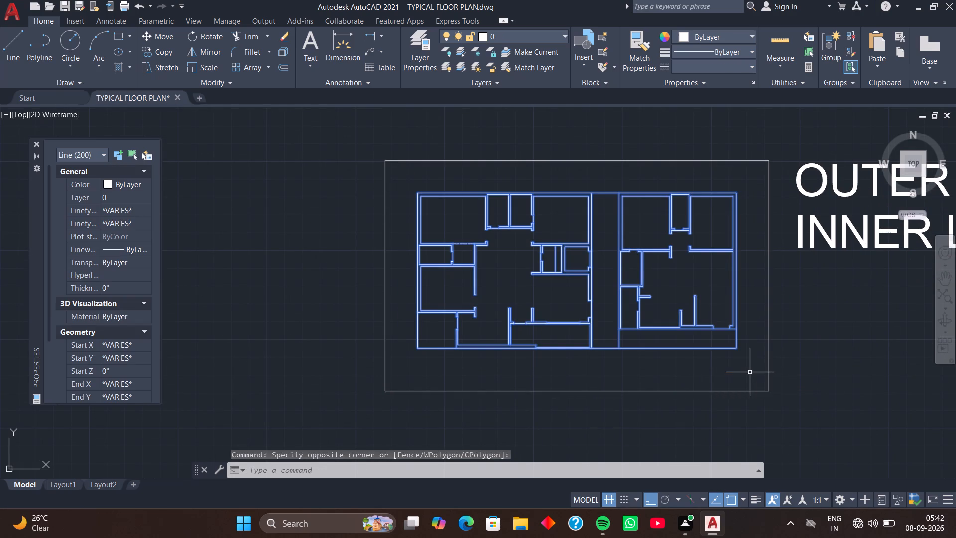
click(563, 35)
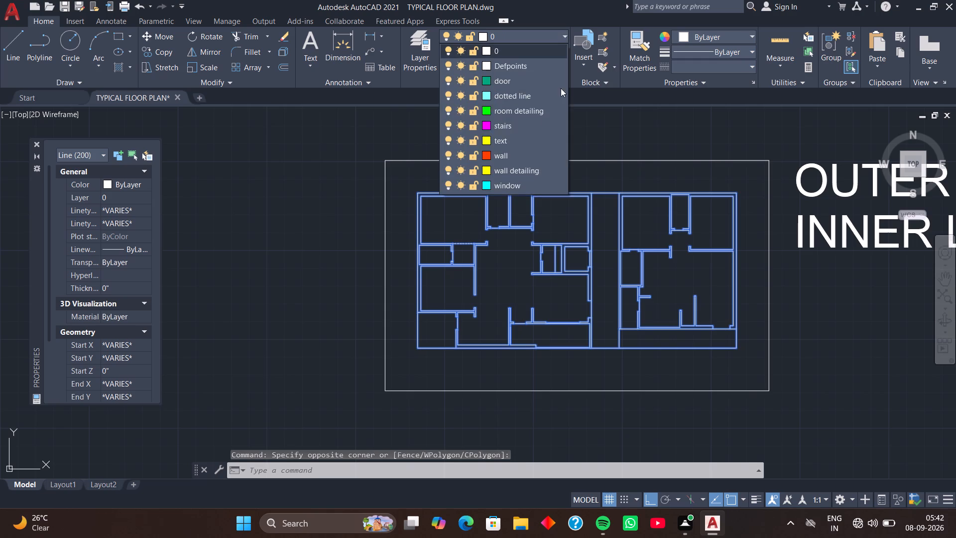
click(544, 156)
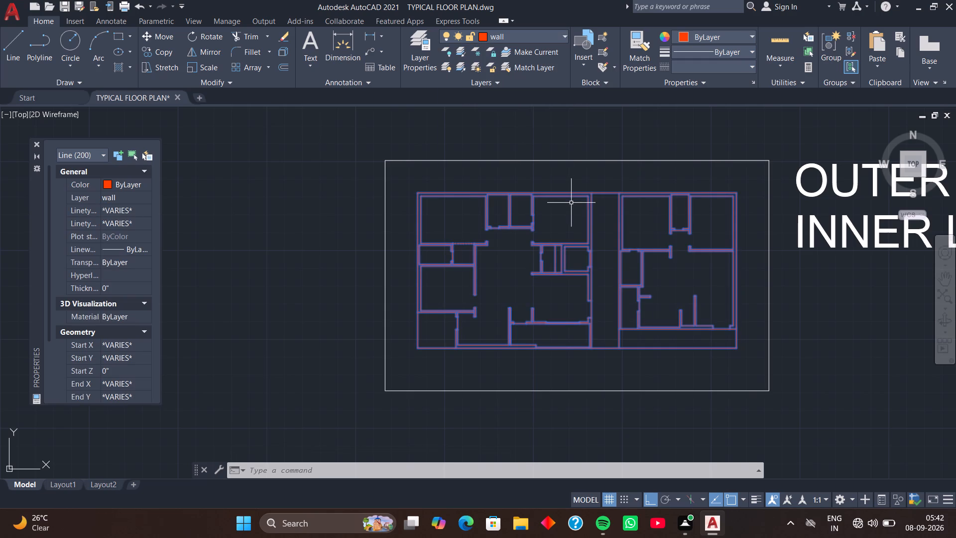
key(Escape)
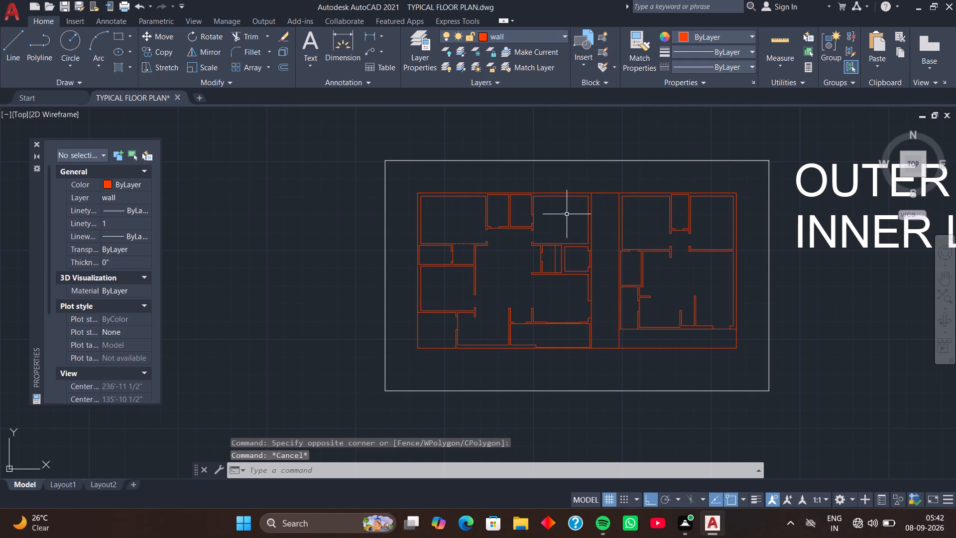
Examine the rooms and wall openings of the larger unit in the floor plan up close.
middle_drag(569, 219, 508, 188)
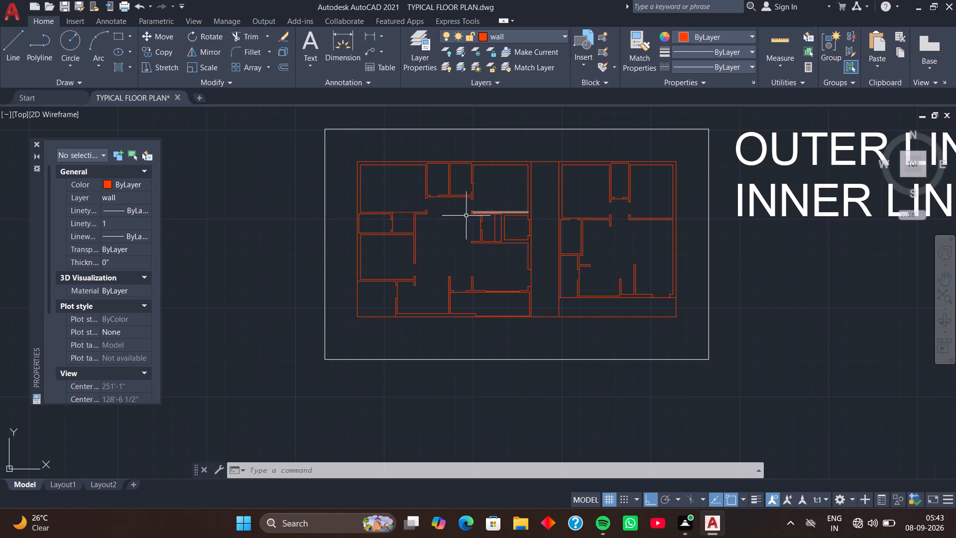
middle_drag(412, 217, 436, 217)
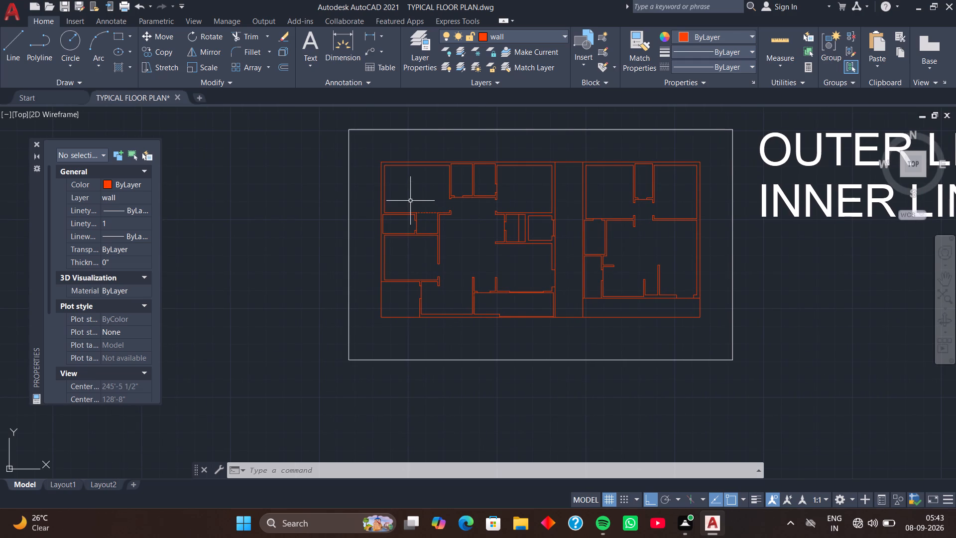
middle_drag(407, 200, 416, 199)
middle_drag(406, 195, 416, 194)
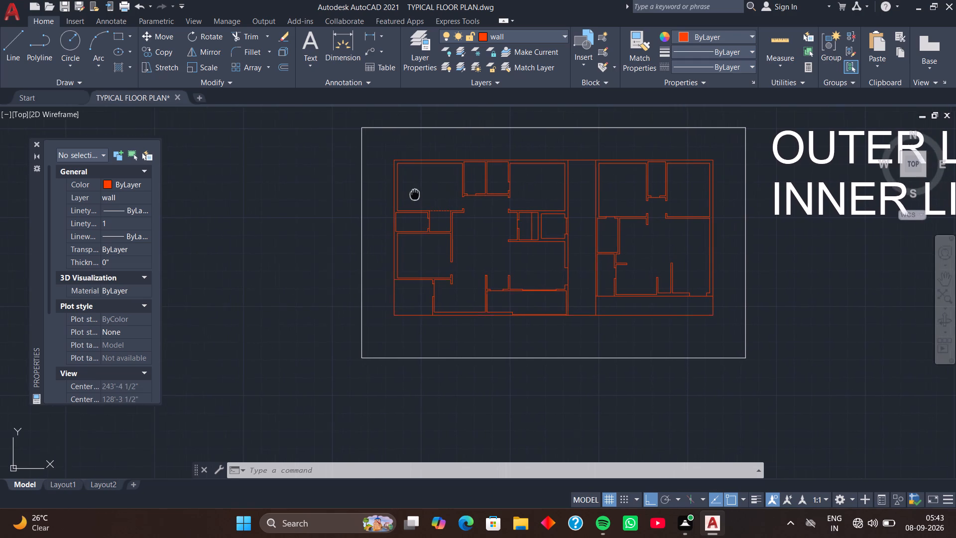
middle_drag(416, 194, 417, 194)
scroll(416, 194, up, 2)
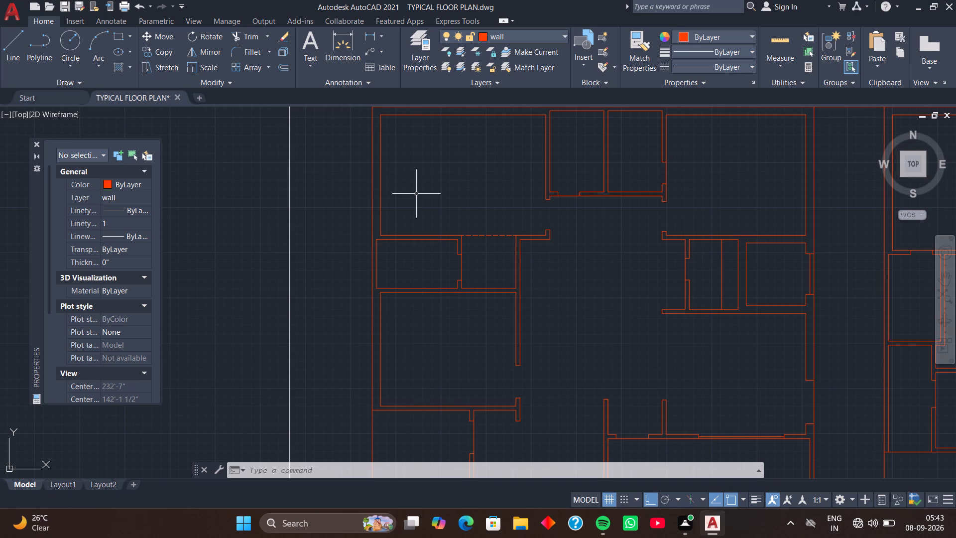
middle_drag(419, 183, 407, 207)
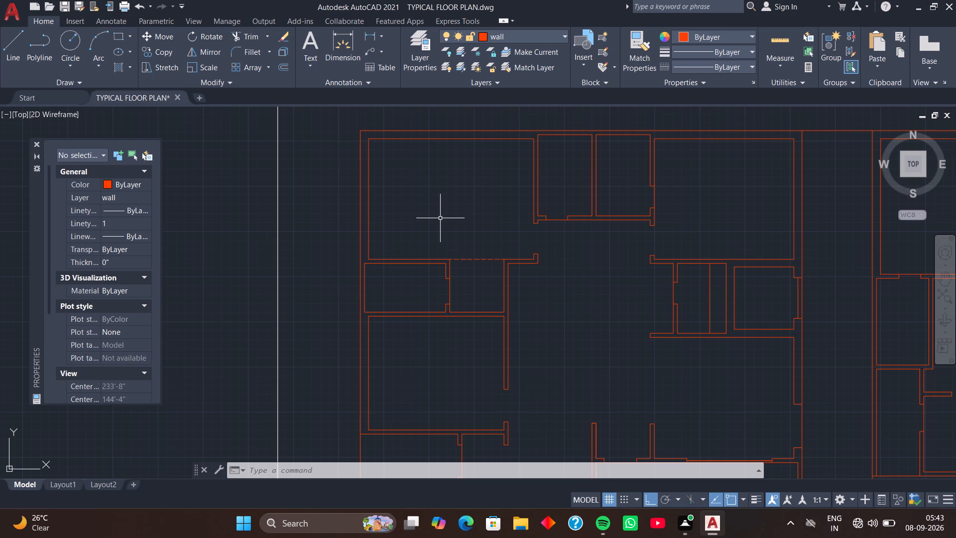
Create a new layer named wardrobe and set its colour to the grey index colour 252.
click(564, 35)
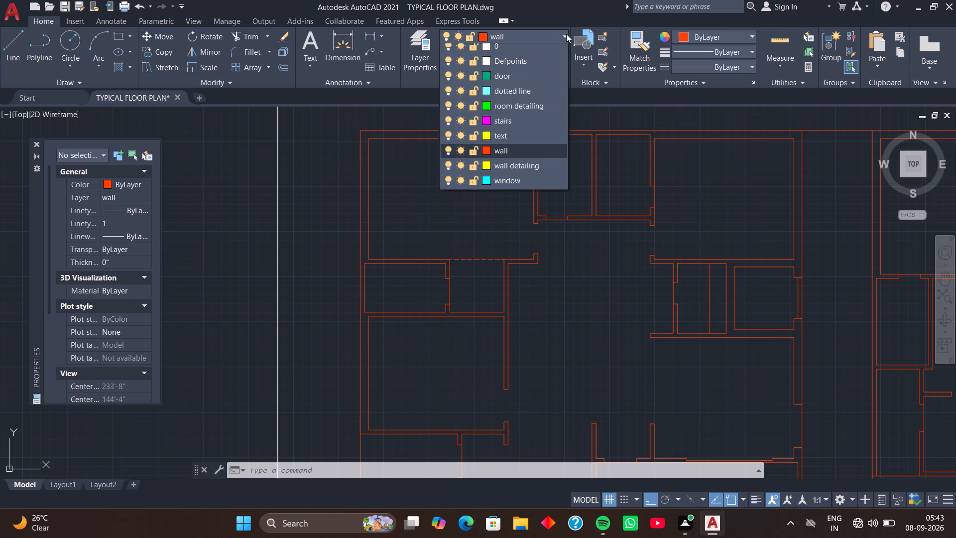
click(566, 34)
click(411, 50)
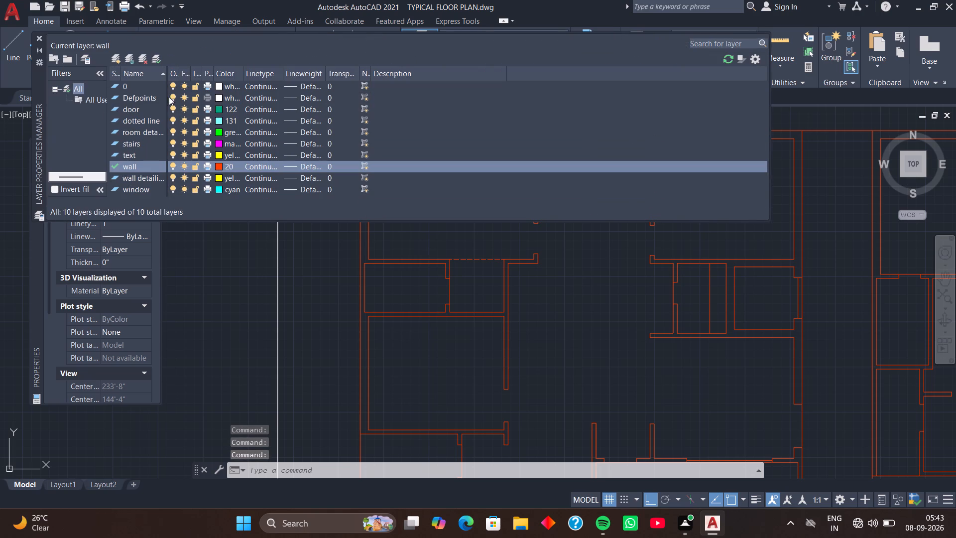
click(114, 60)
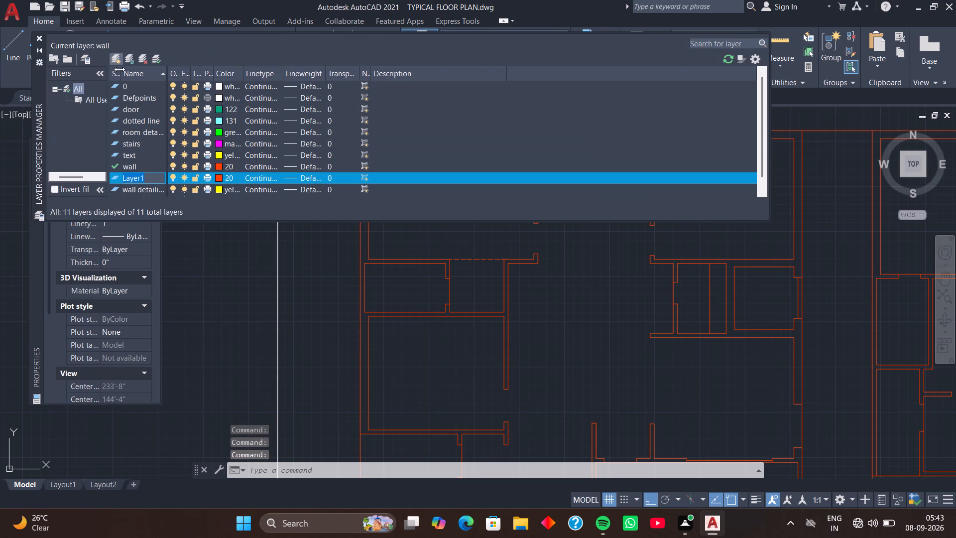
text(ward)
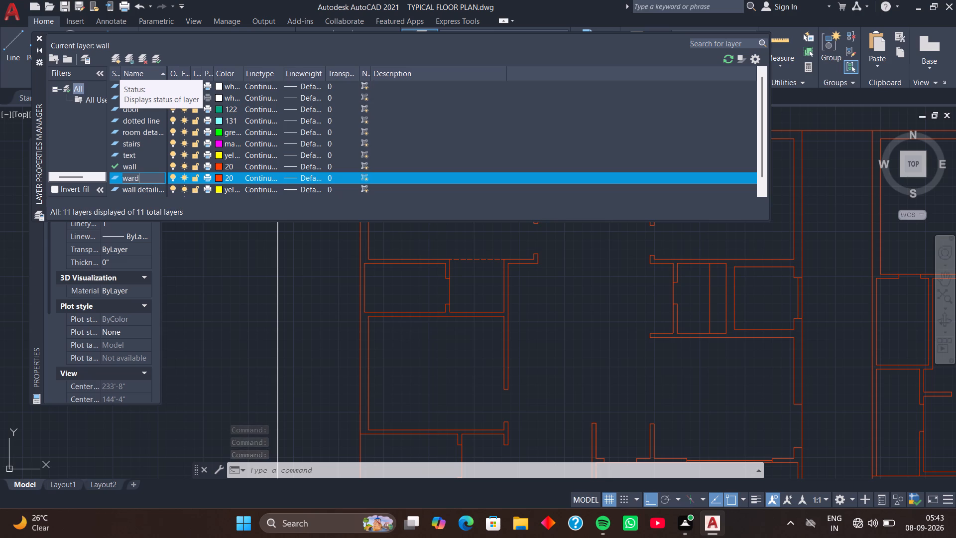
text(ro)
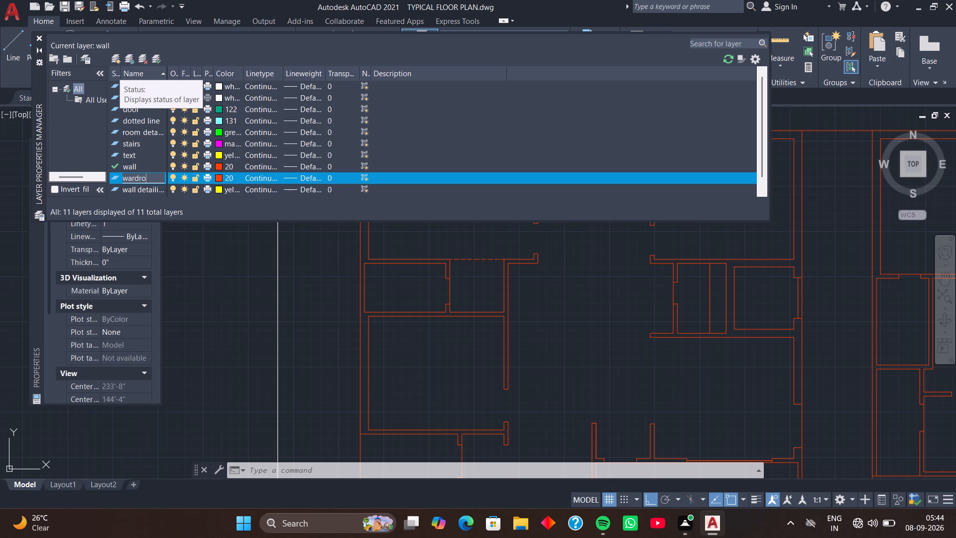
key(b)
key(e)
key(Return)
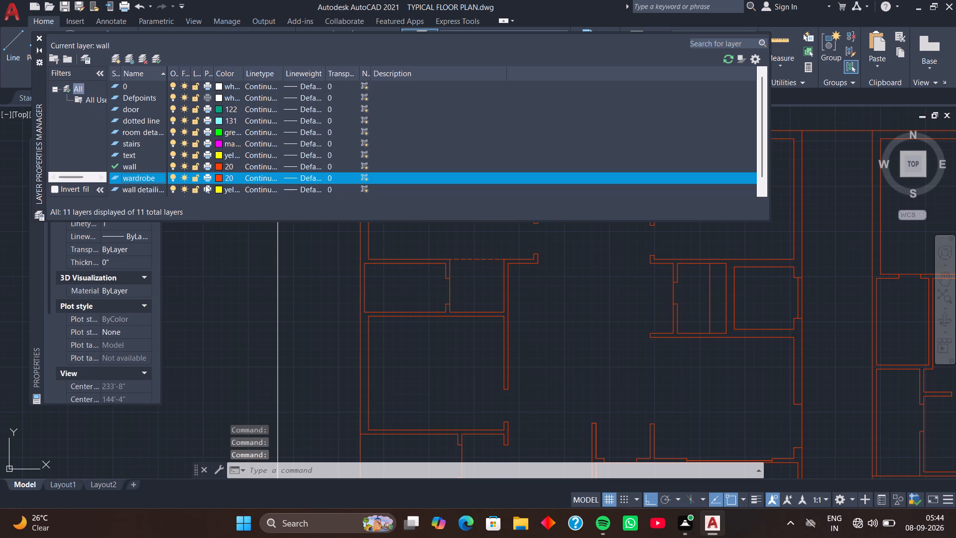
click(217, 178)
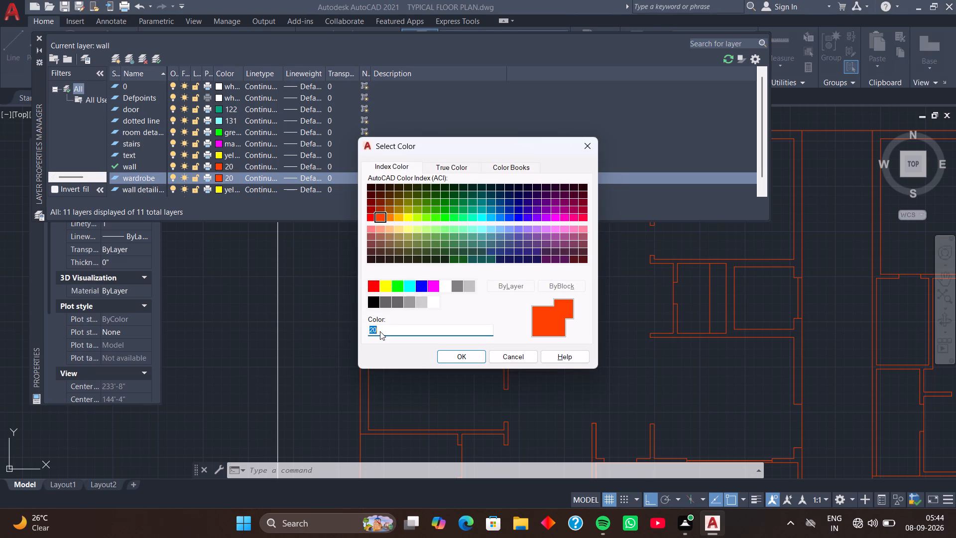
click(398, 305)
click(468, 356)
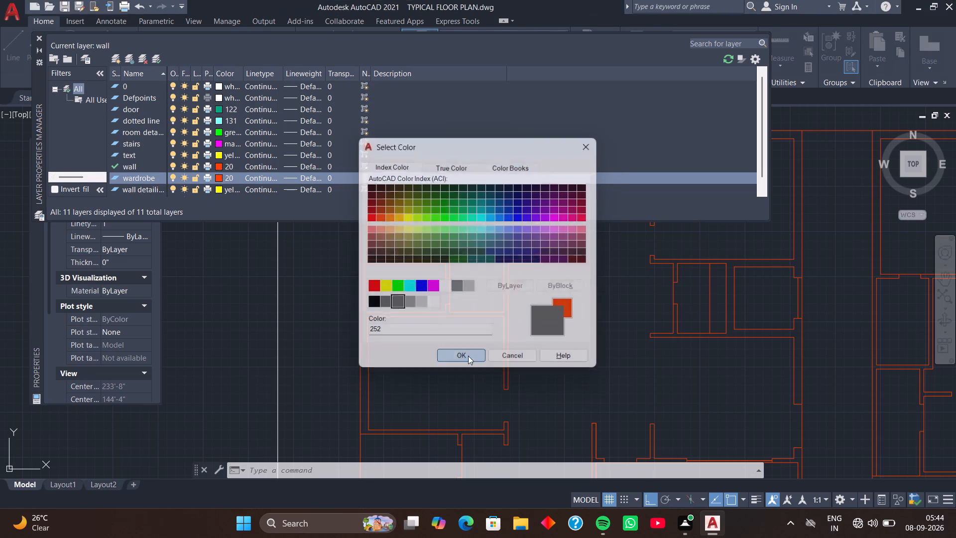
Make the wardrobe layer current and close the layer manager.
double_click(140, 180)
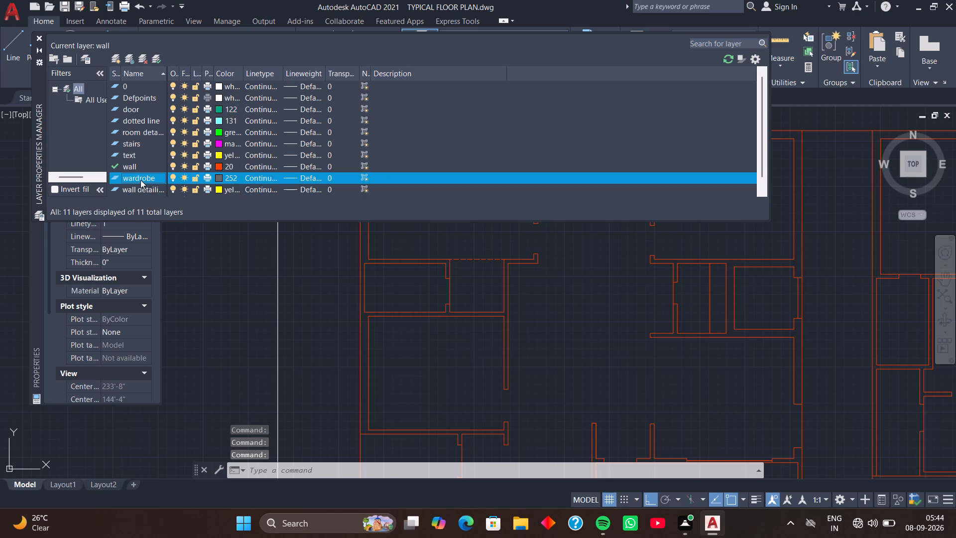
click(39, 36)
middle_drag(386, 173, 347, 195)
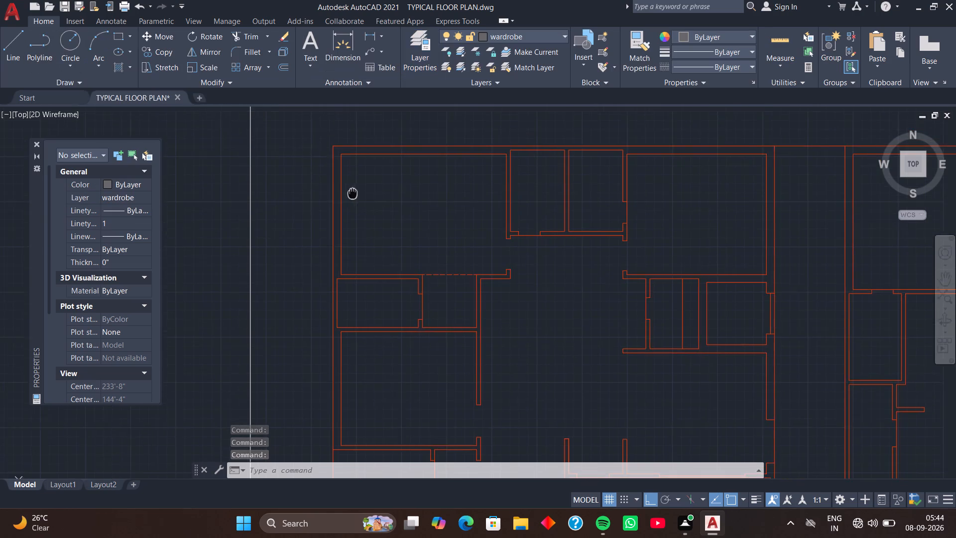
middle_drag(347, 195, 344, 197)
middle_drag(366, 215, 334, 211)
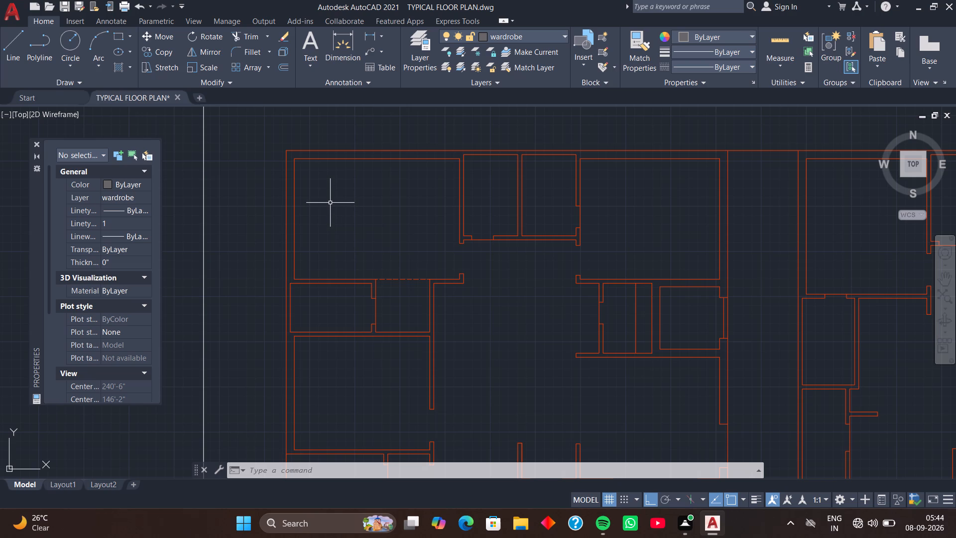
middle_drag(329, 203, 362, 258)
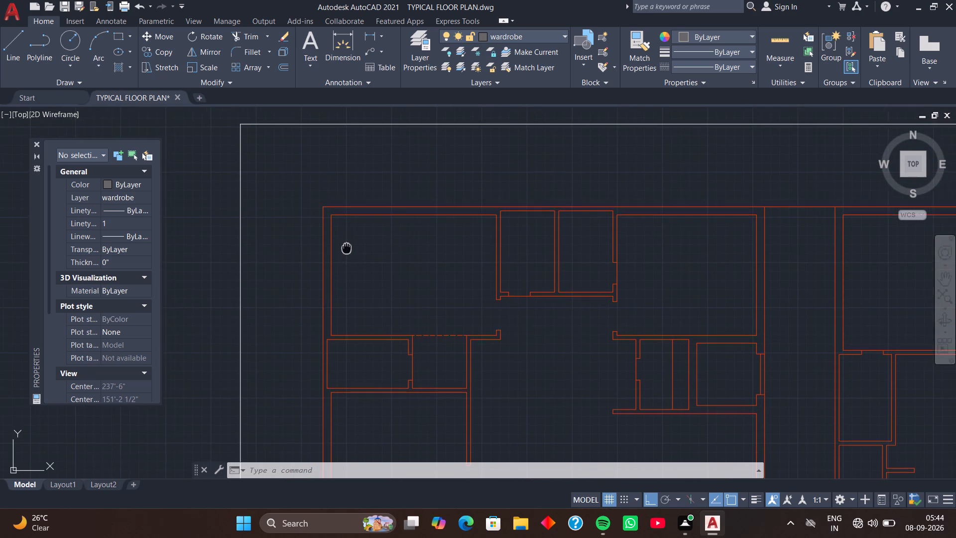
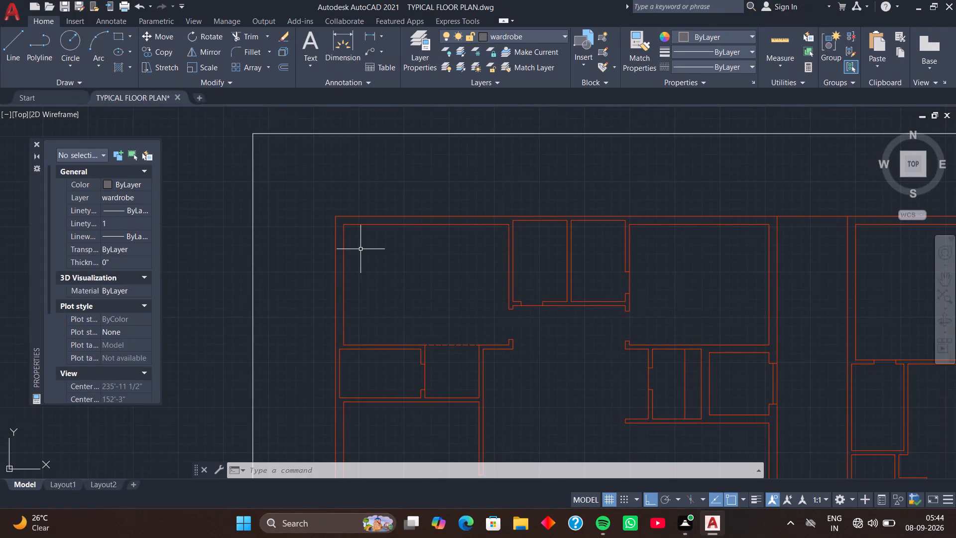
Draw a wardrobe outline 1'6" deep and about 7'-10" long from the upper-left inside corner of the upper-left room, along its left wall.
middle_drag(360, 253, 370, 269)
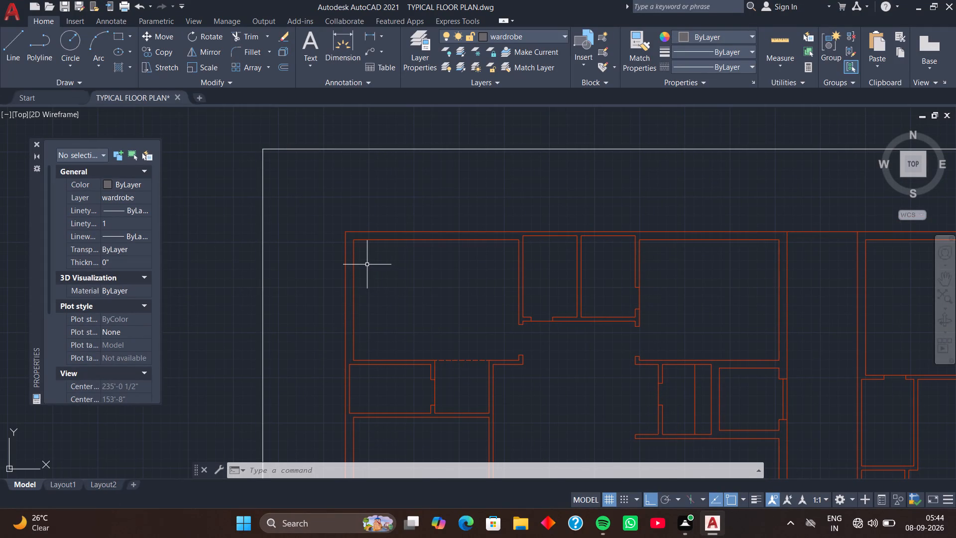
middle_drag(367, 265, 374, 265)
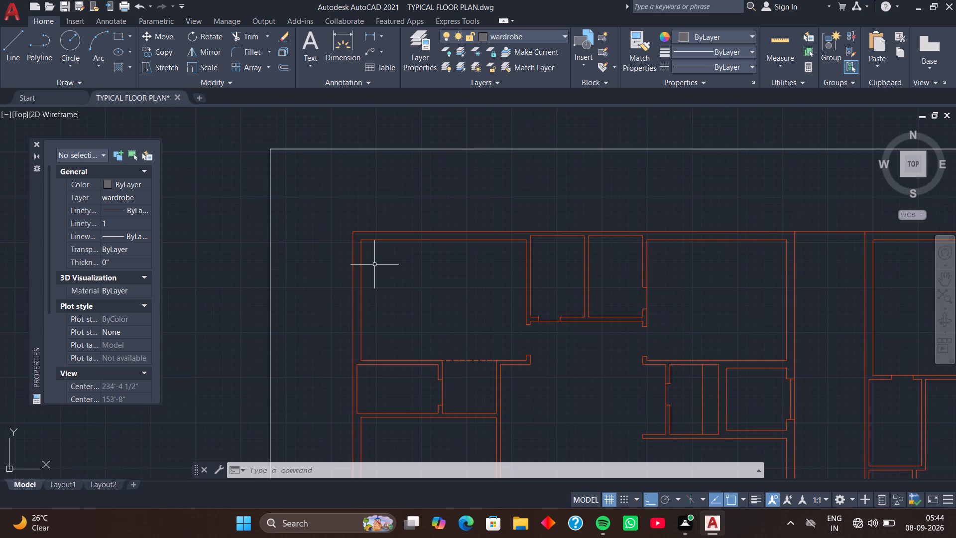
middle_drag(374, 264, 375, 274)
scroll(371, 273, up, 1)
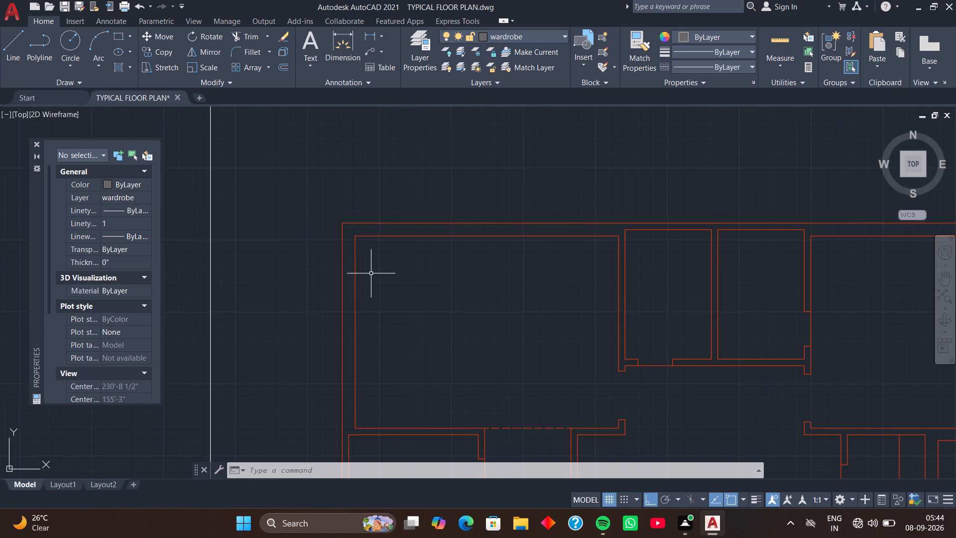
text(l)
key(space)
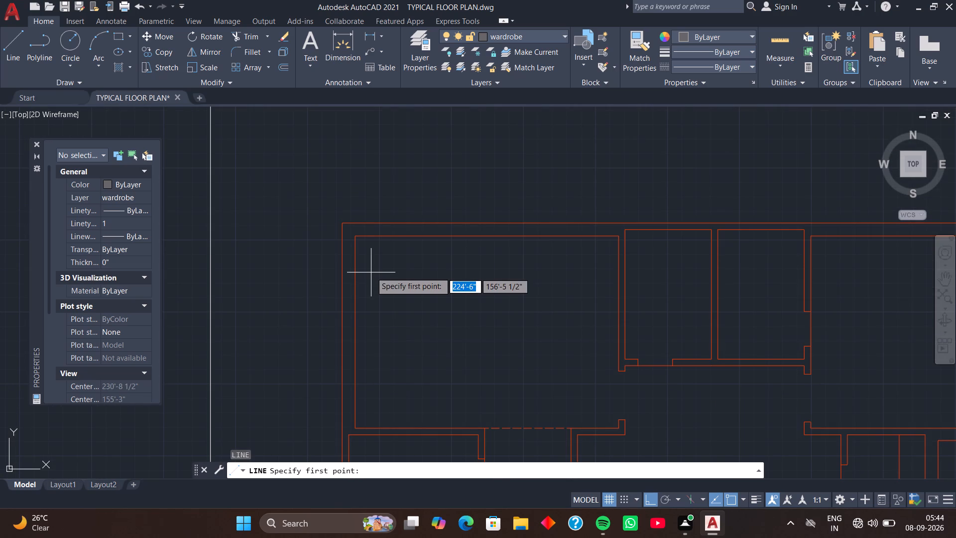
click(354, 236)
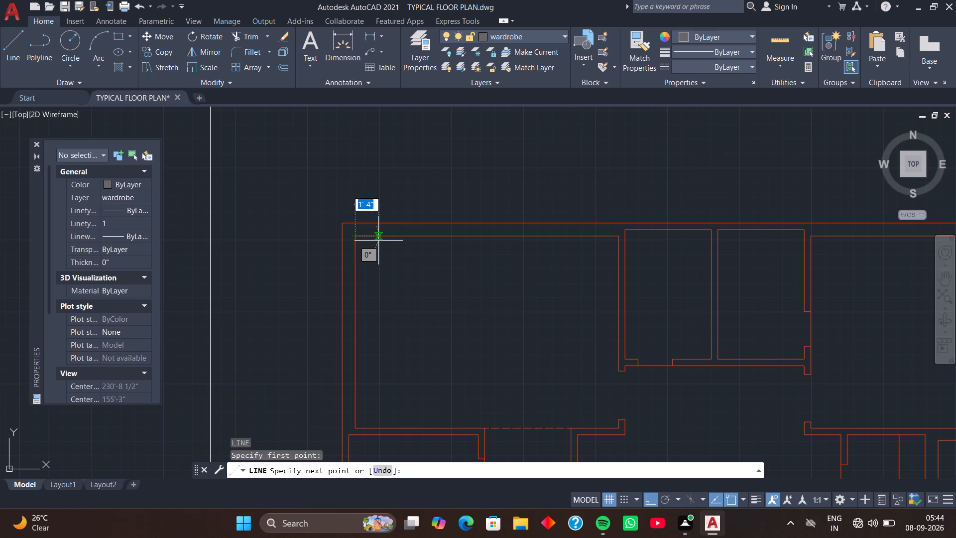
text(1'6)
key(Return)
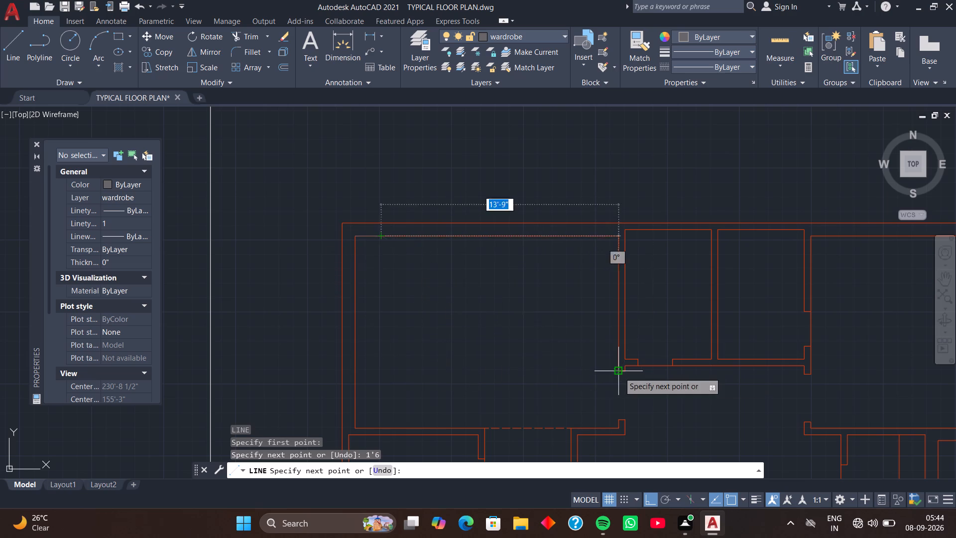
click(381, 372)
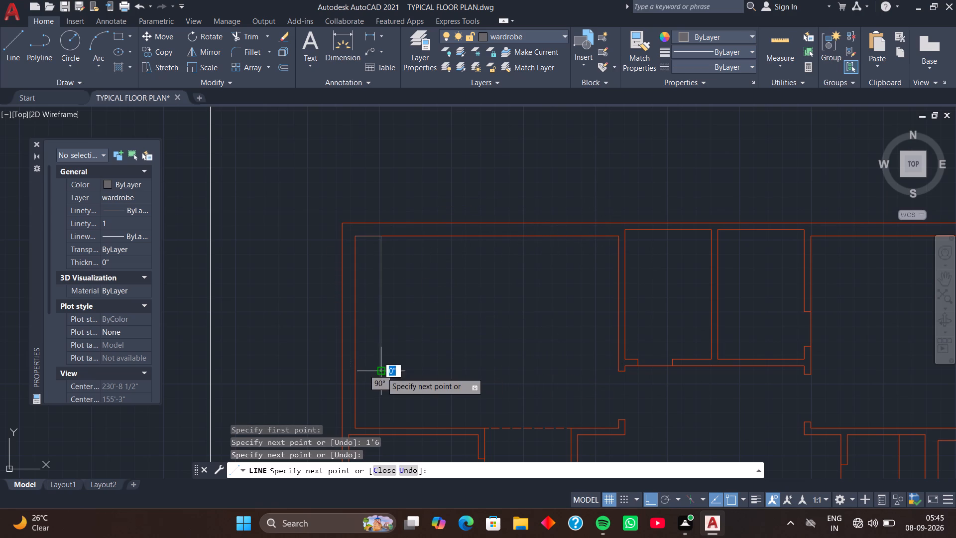
click(356, 371)
key(space)
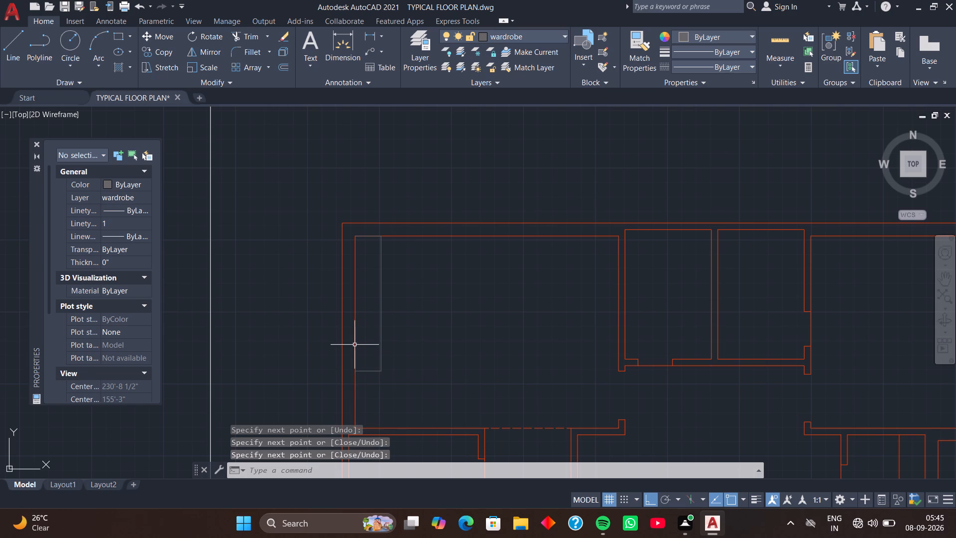
Move the wardrobe's top line straight down about 1 1/2" from the room's inner wall line.
scroll(365, 278, up, 2)
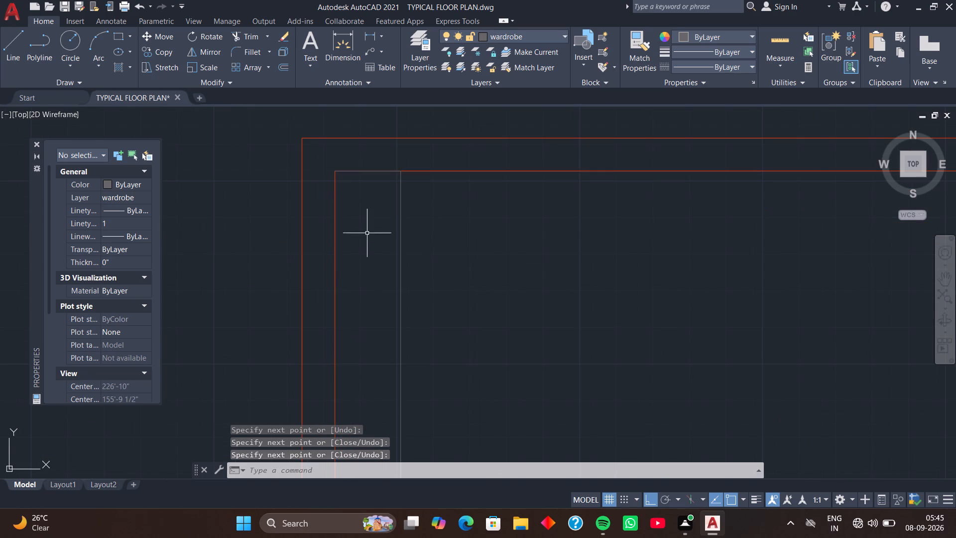
middle_drag(367, 233, 366, 360)
scroll(360, 310, up, 2)
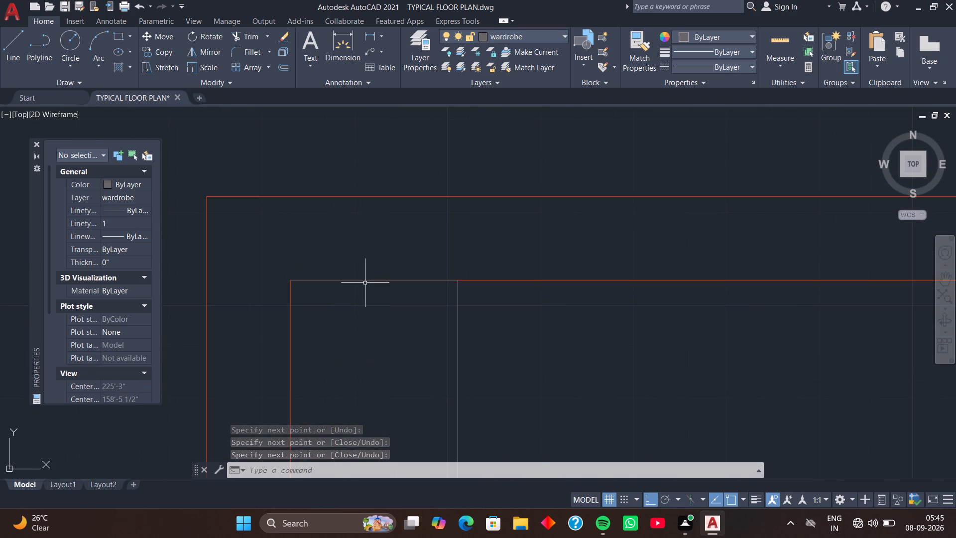
click(365, 279)
text(m)
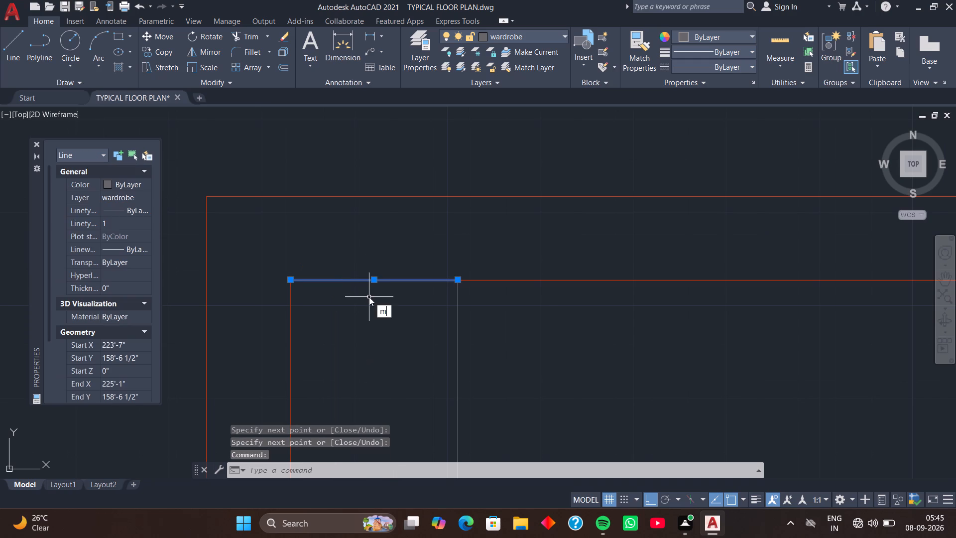
key(space)
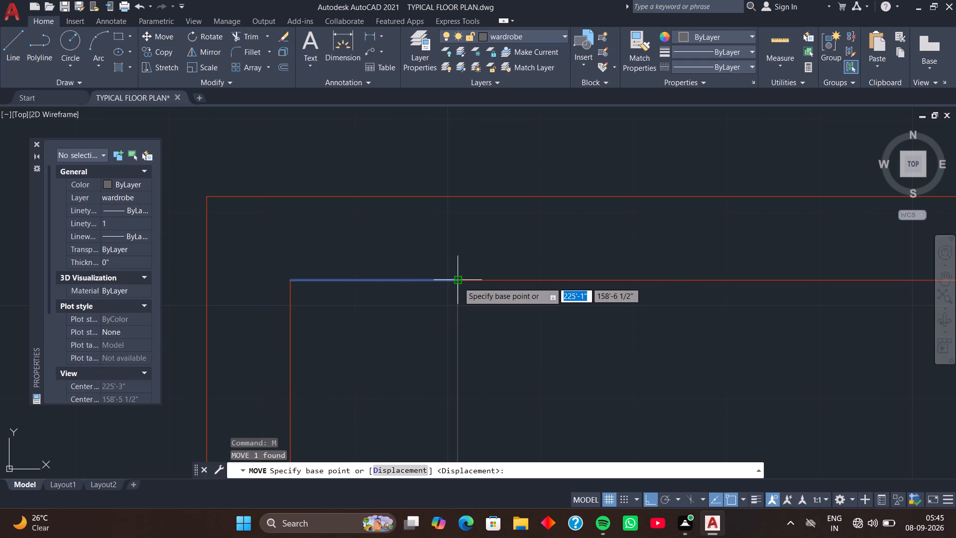
click(458, 282)
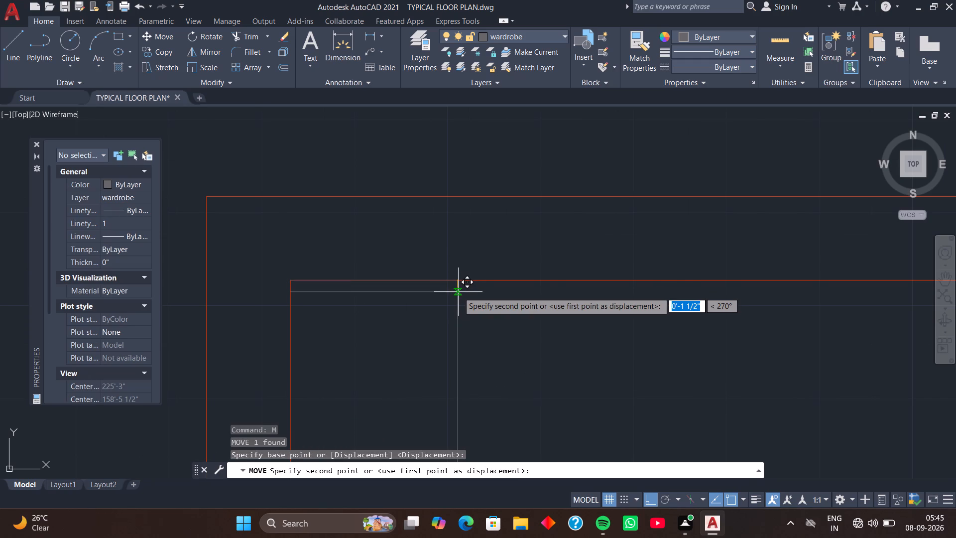
click(458, 292)
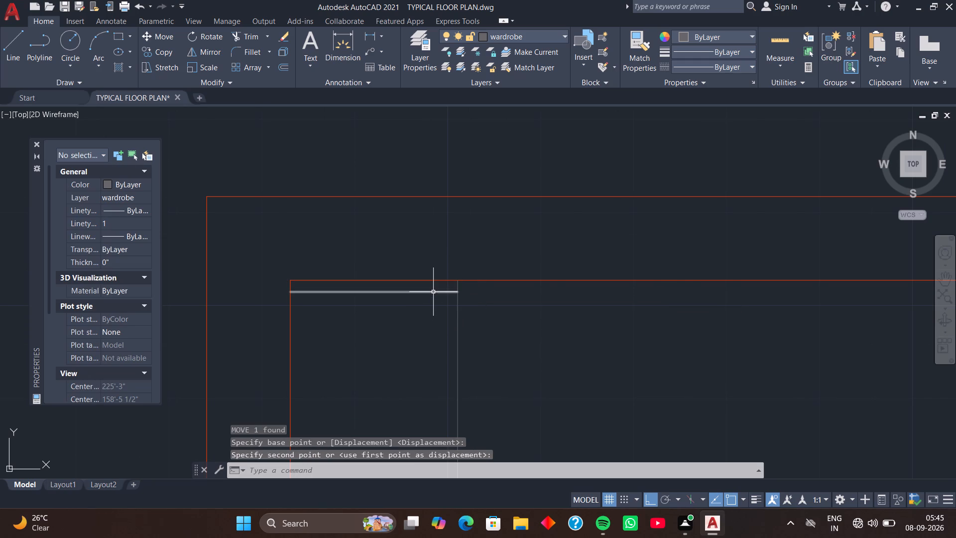
Copy the moved top line as an array of 20 items, fitted down the wardrobe's length to its bottom edge.
click(433, 292)
key(c)
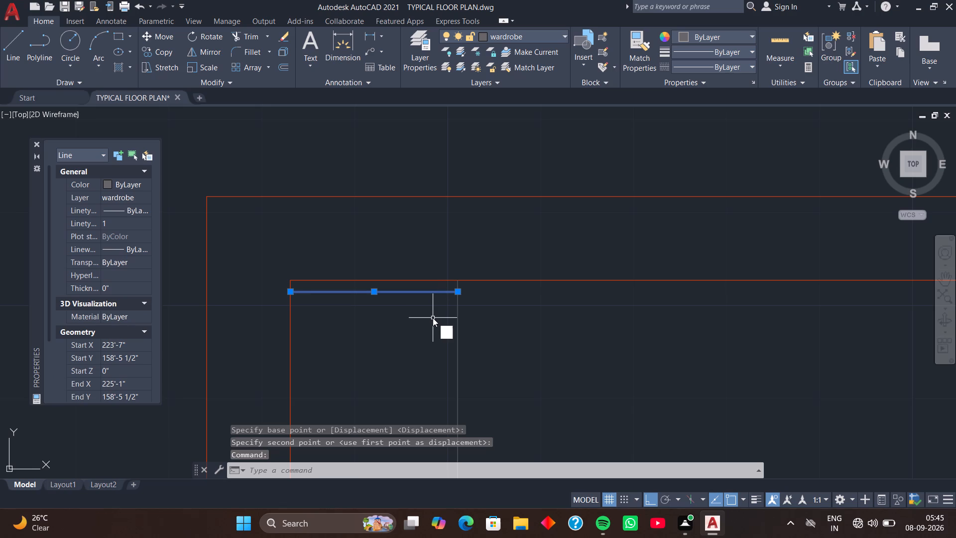
key(o)
key(space)
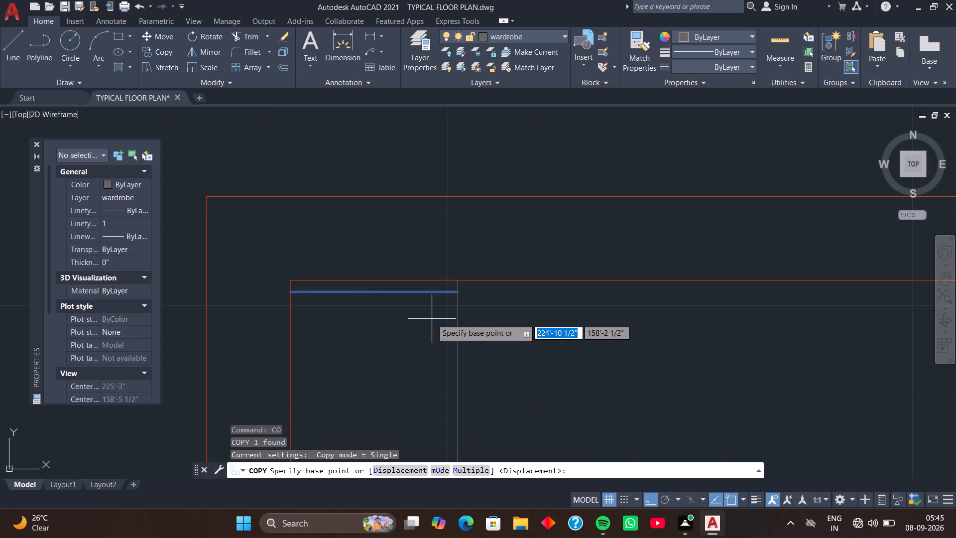
click(457, 293)
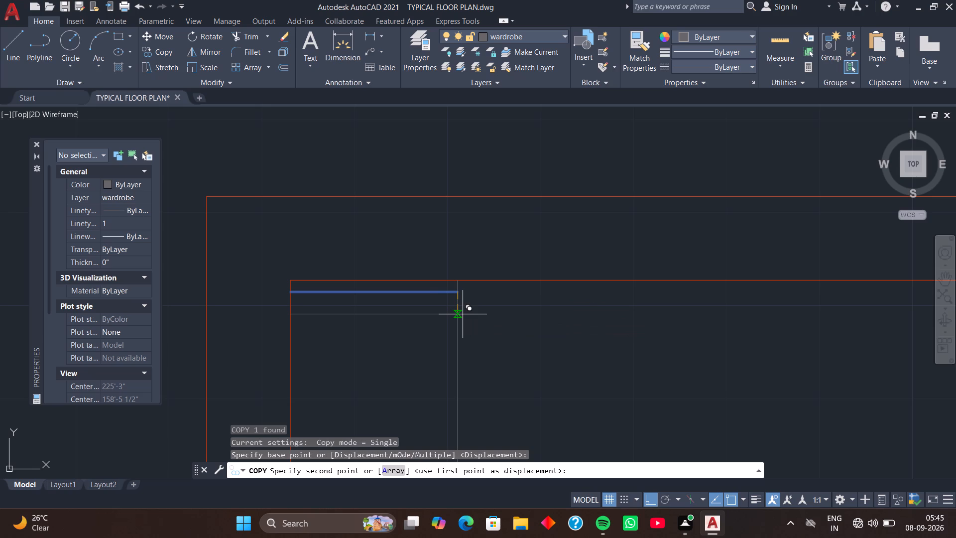
text(ar)
key(space)
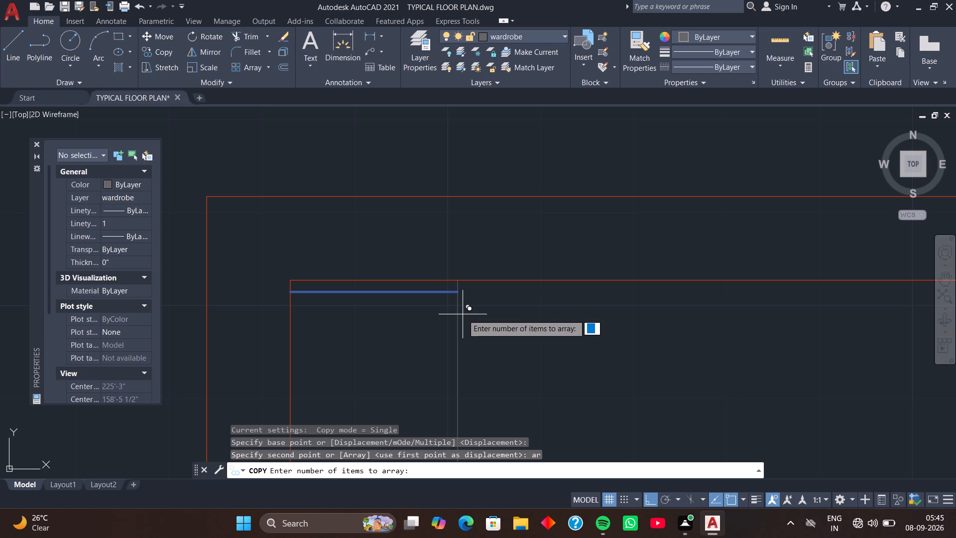
text(20)
key(Return)
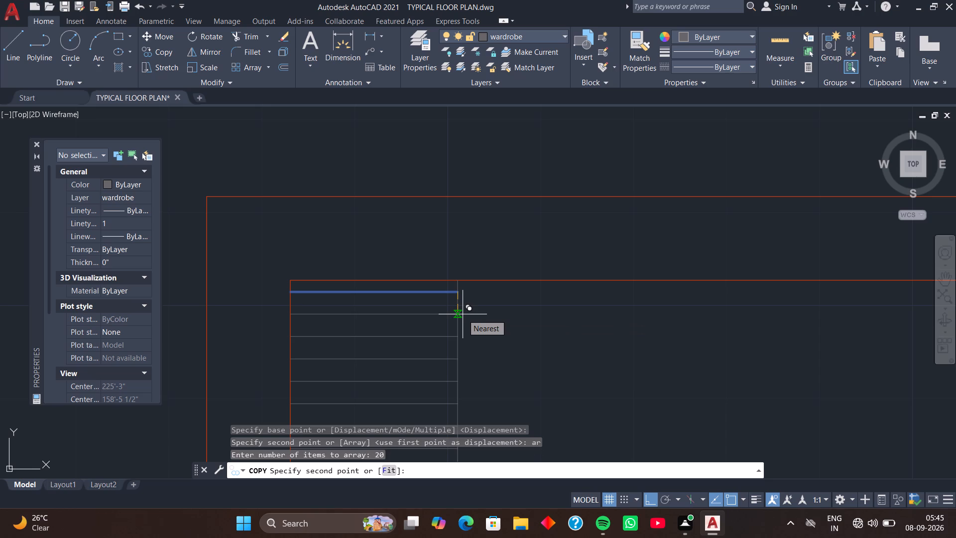
key(f)
key(space)
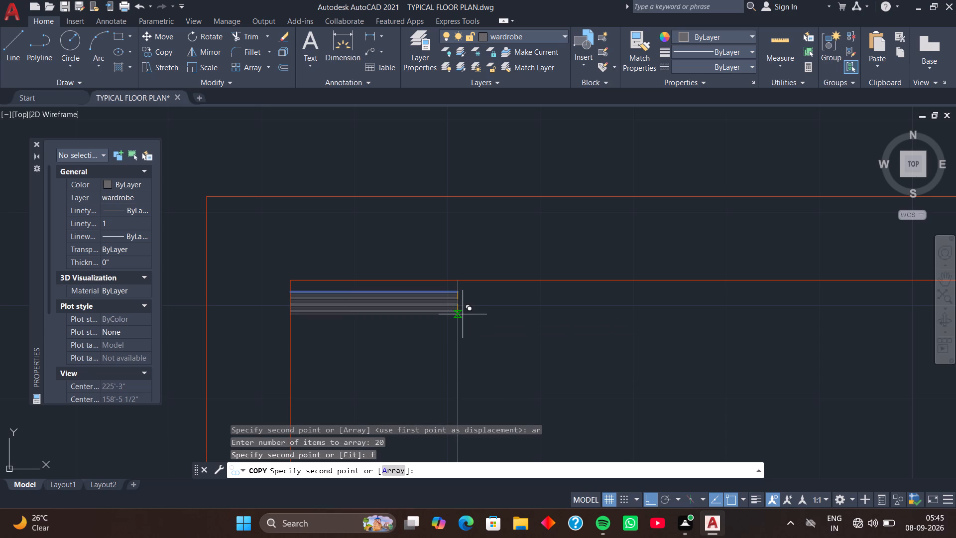
scroll(484, 334, down, 3)
middle_drag(486, 352, 498, 182)
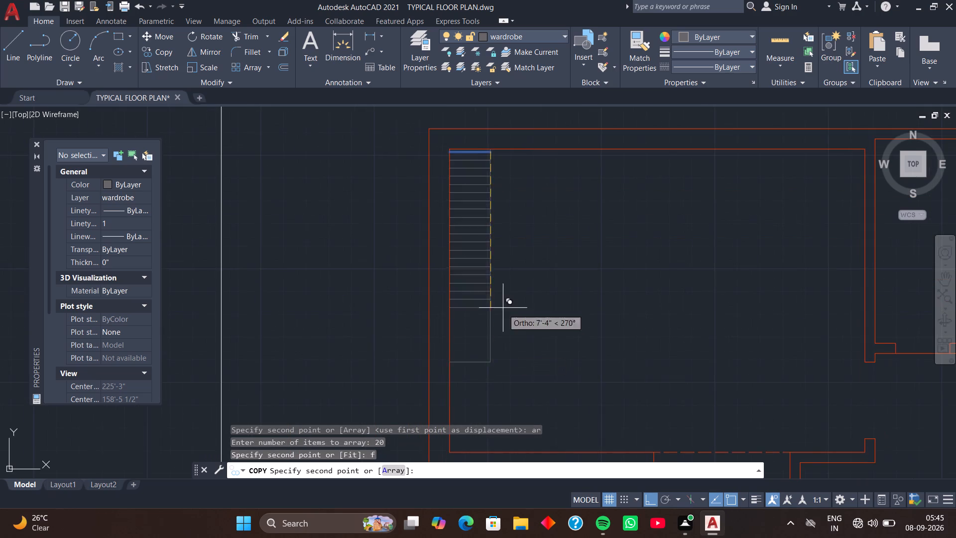
middle_drag(503, 316, 501, 264)
click(488, 312)
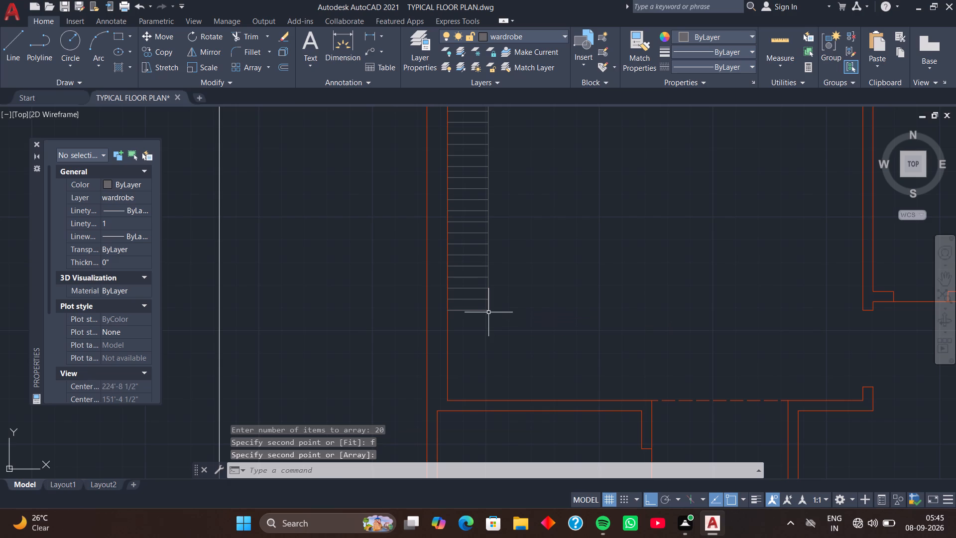
Set the colour of all the wardrobe lines to grey 147,149,152.
scroll(500, 308, down, 2)
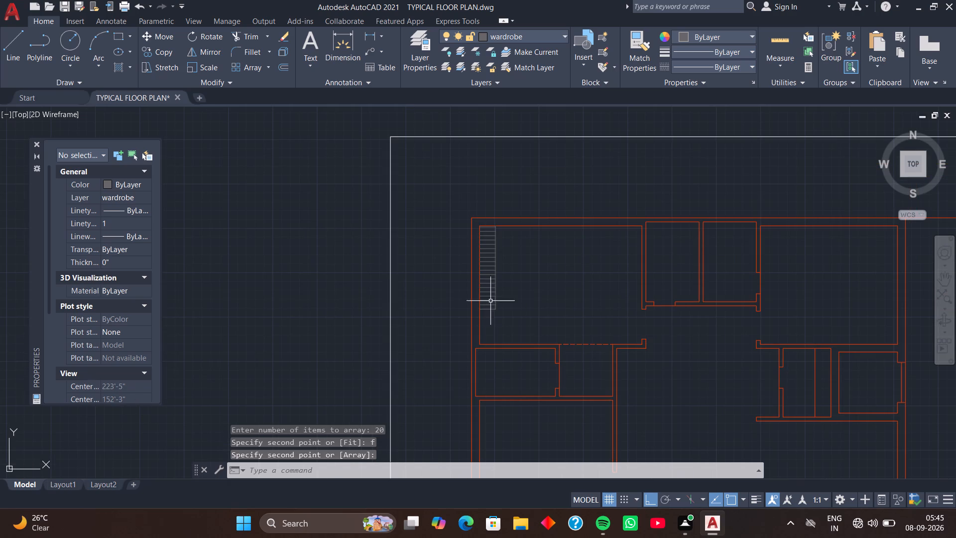
scroll(485, 282, up, 2)
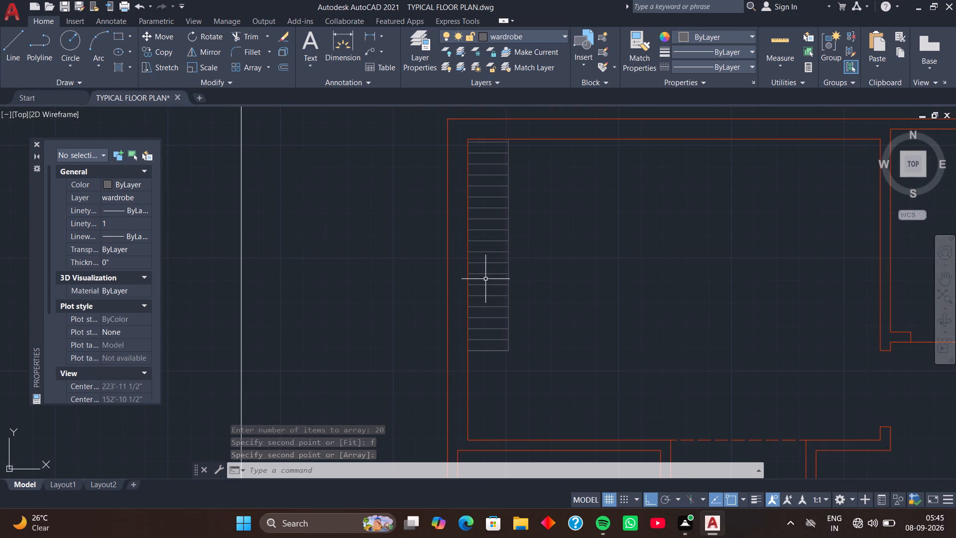
click(456, 132)
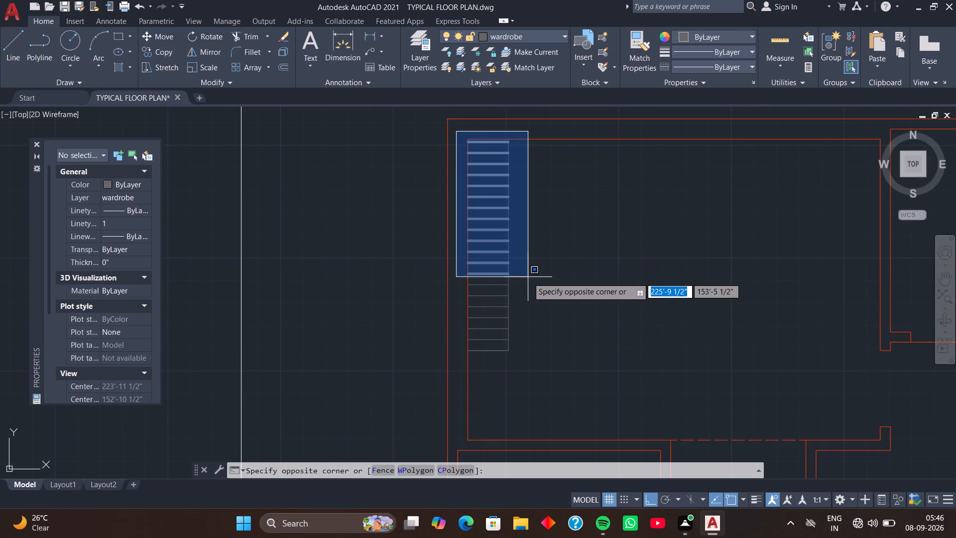
click(535, 368)
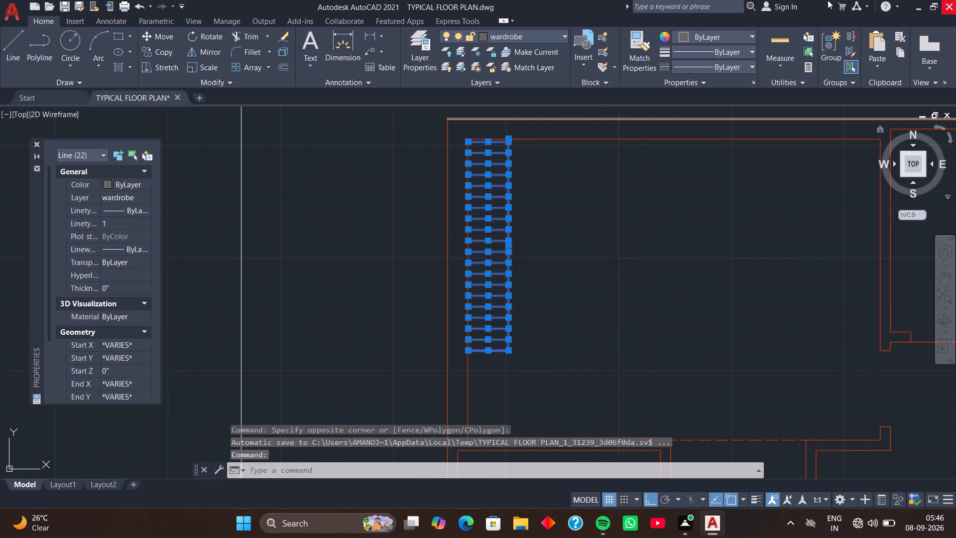
click(751, 36)
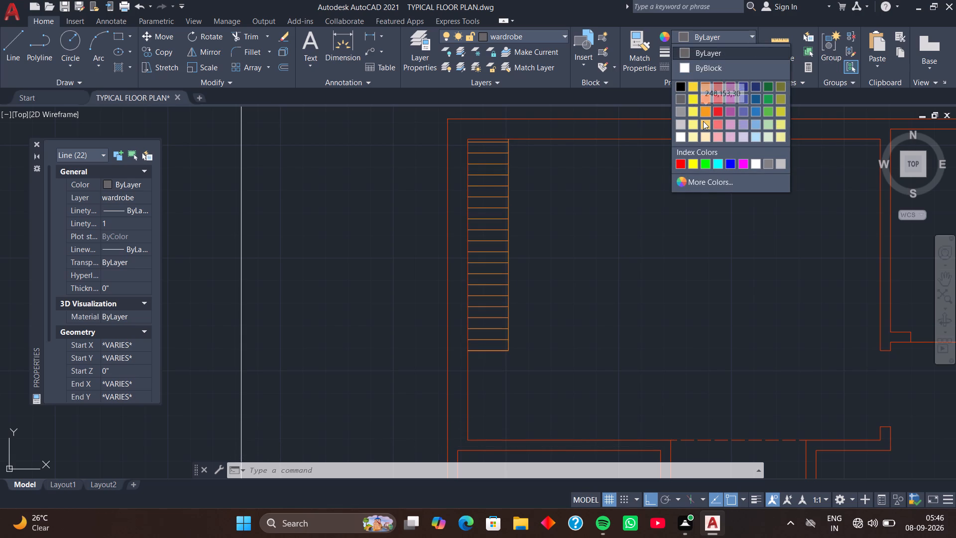
click(678, 114)
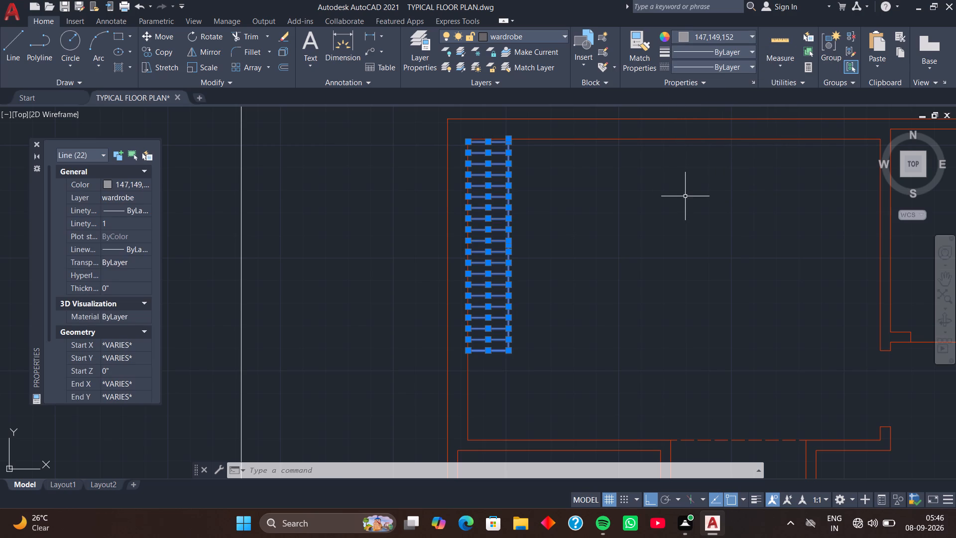
key(Escape)
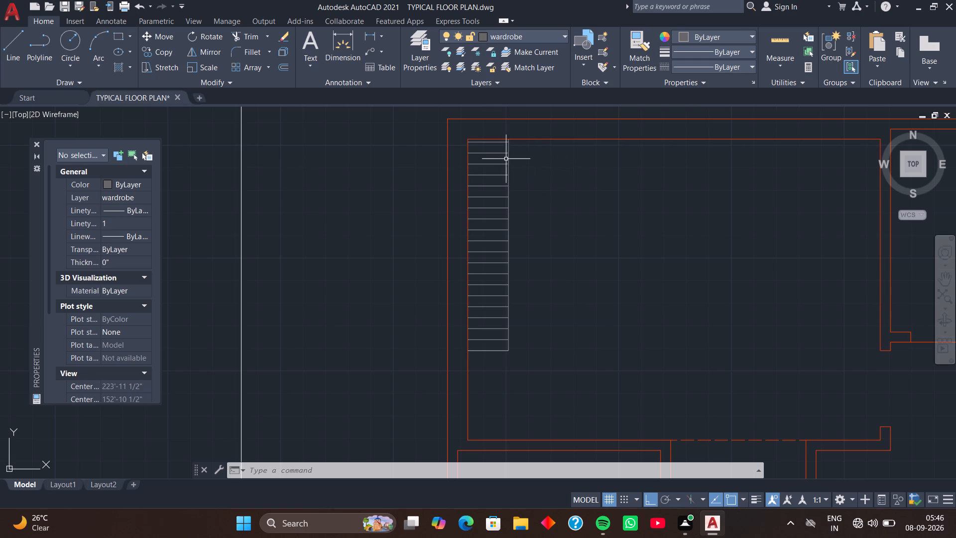
Erase the arrayed lines inside the wardrobe, keeping its outline and the line just below the room's inner wall.
scroll(478, 162, up, 2)
click(521, 128)
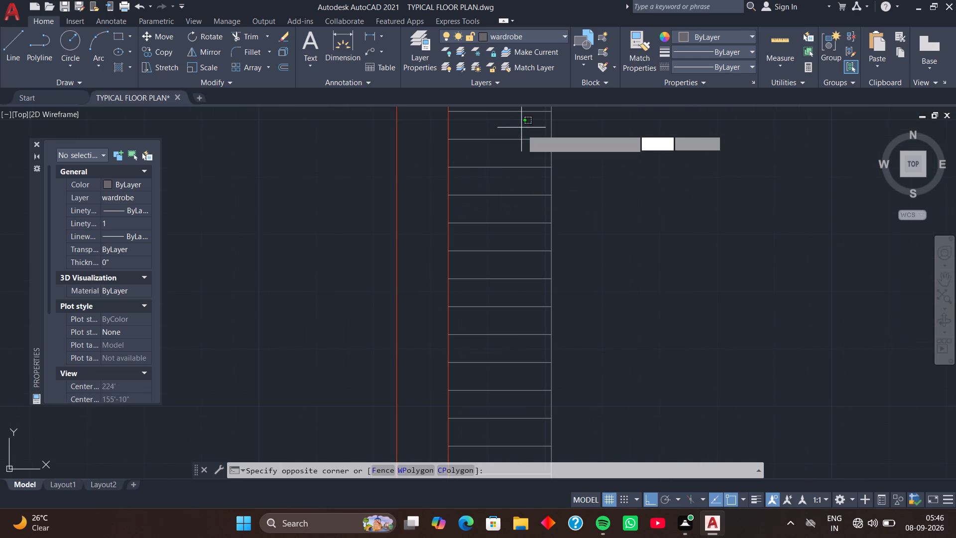
scroll(493, 214, down, 2)
middle_drag(492, 227, 506, 140)
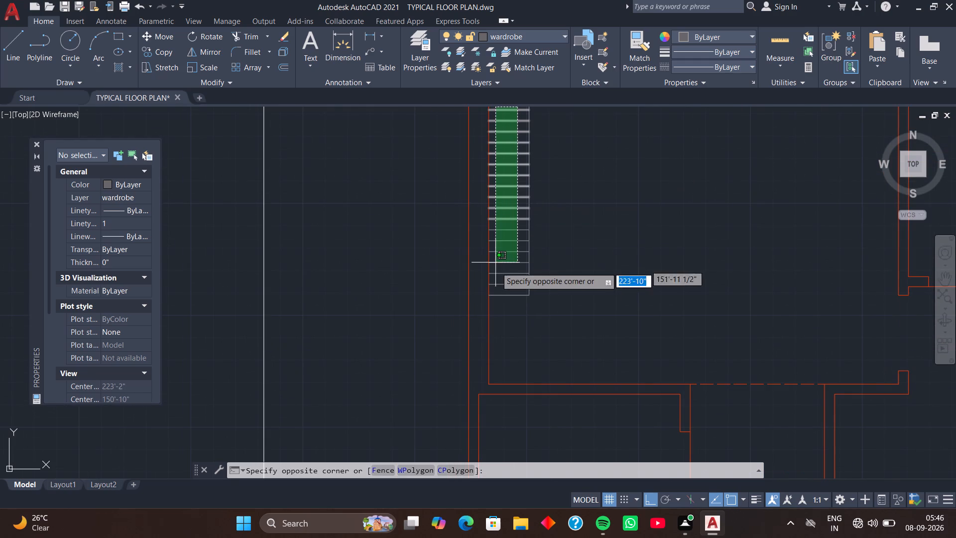
click(504, 288)
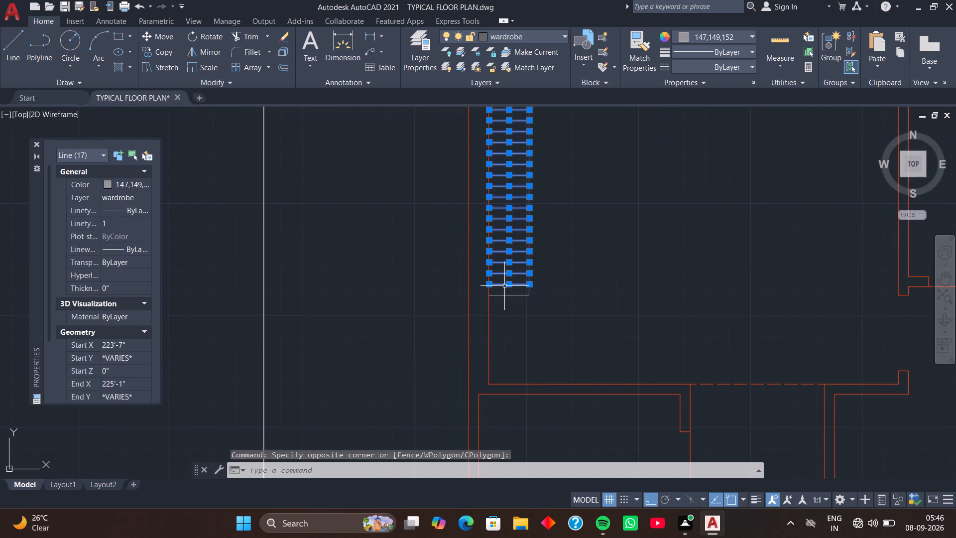
key(Delete)
middle_drag(509, 207, 530, 315)
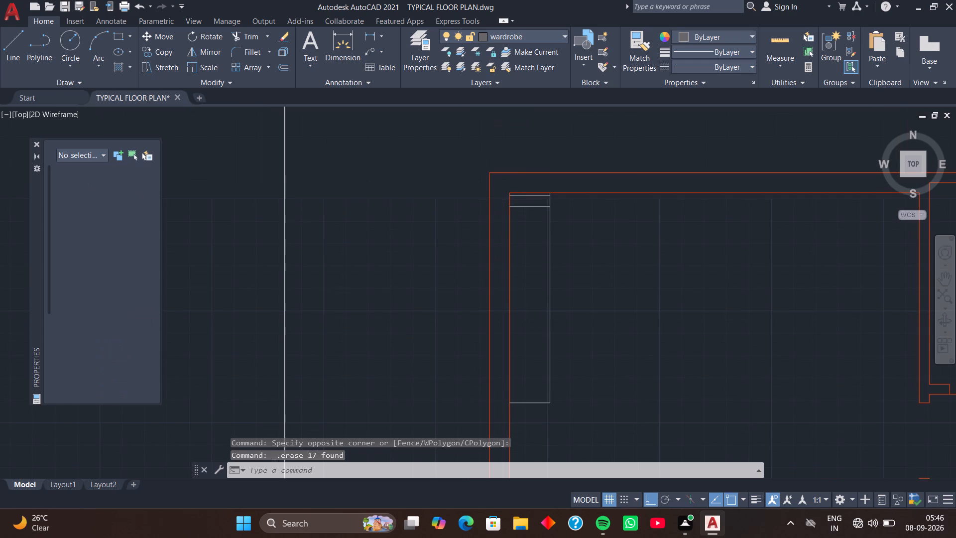
scroll(513, 187, up, 1)
click(537, 220)
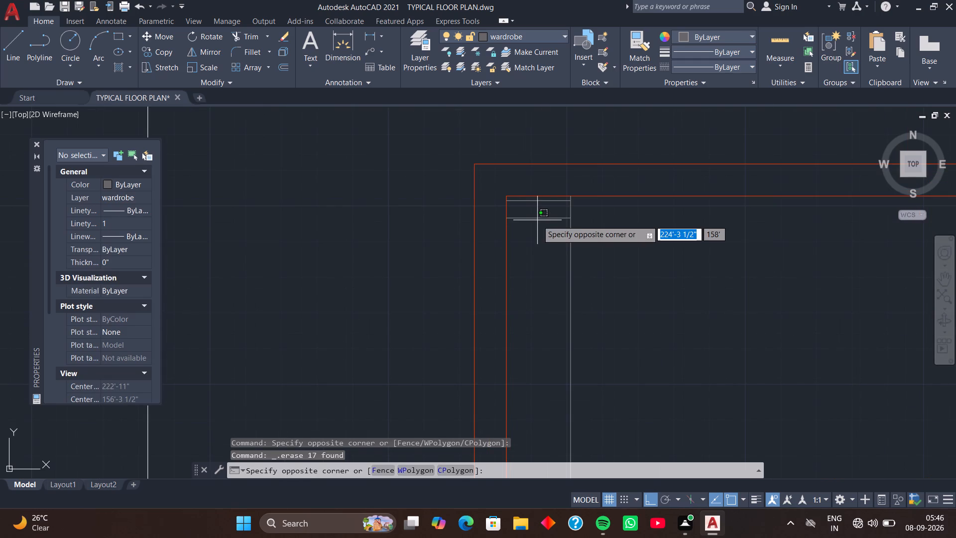
click(537, 216)
key(Delete)
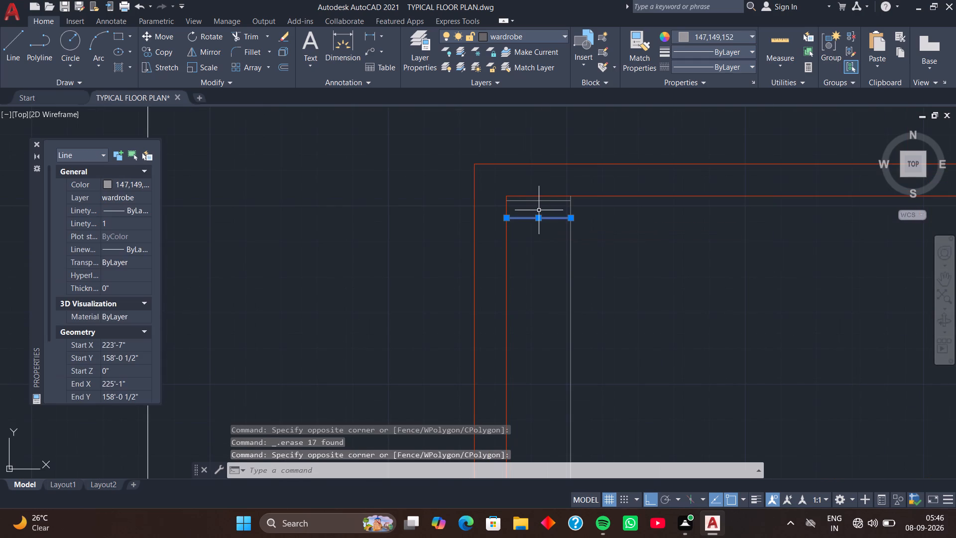
Copy the wardrobe's remaining top line as an array of 30 items, fitted down the wardrobe's length to its bottom edge.
click(547, 200)
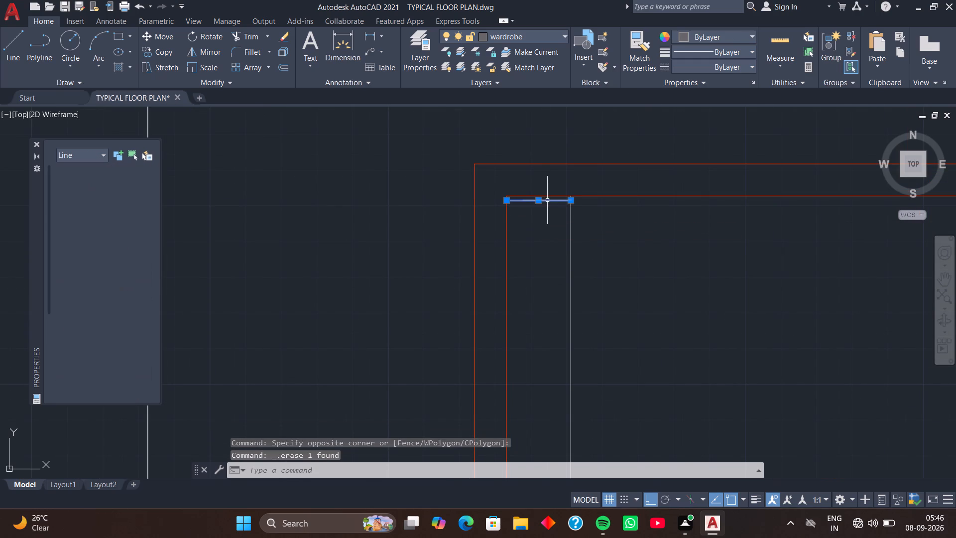
key(c)
key(o)
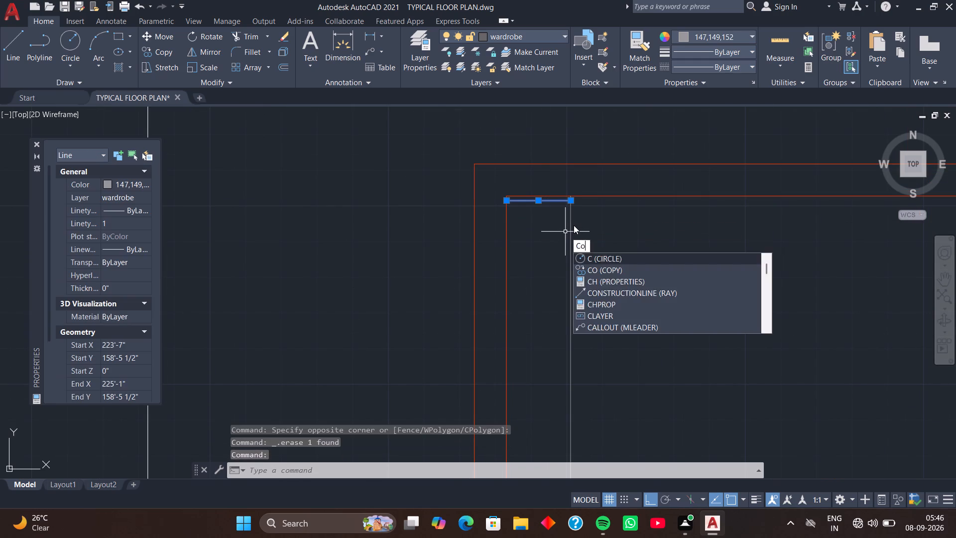
key(space)
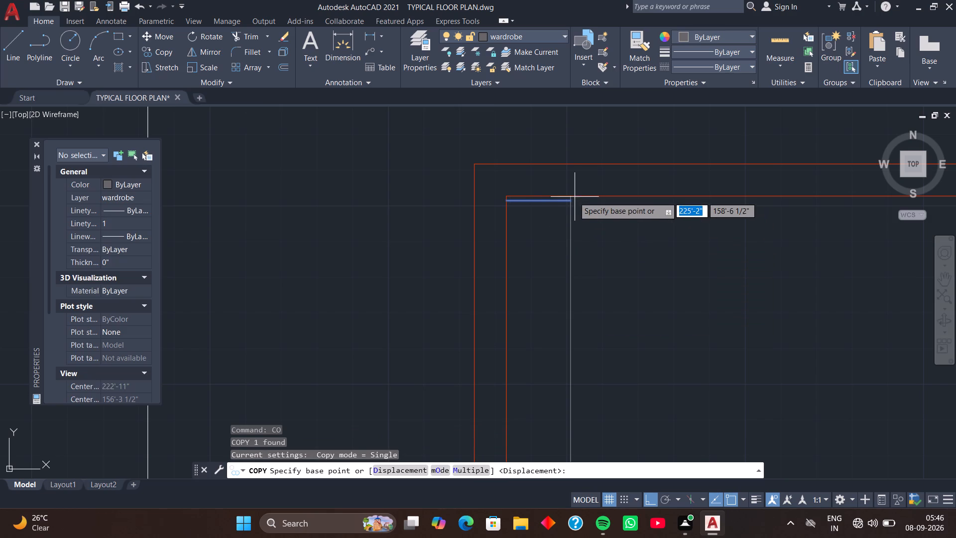
click(571, 200)
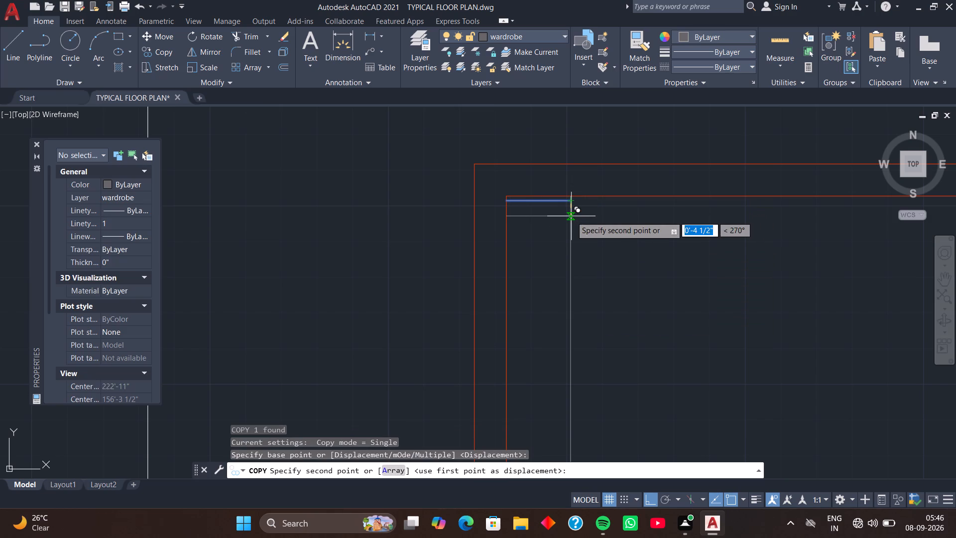
text(ar)
key(space)
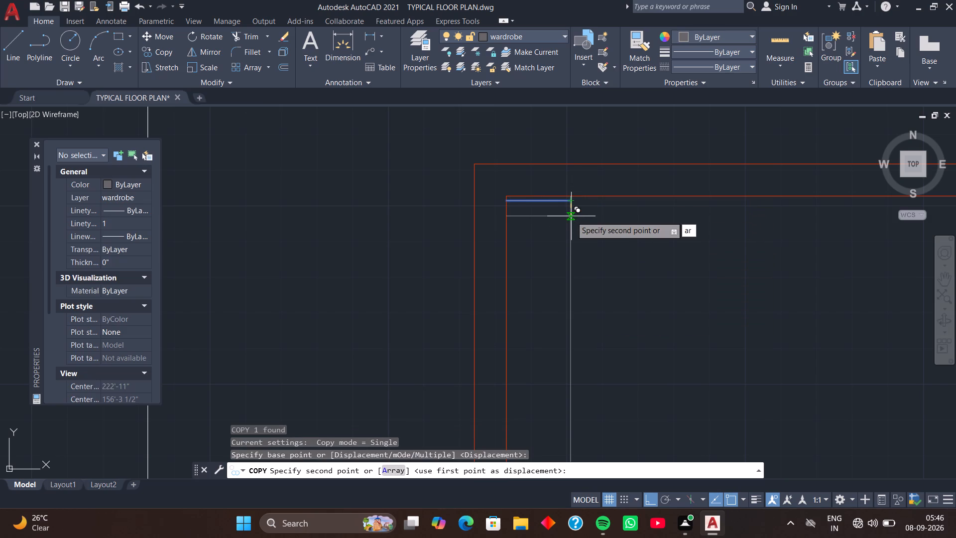
text(30)
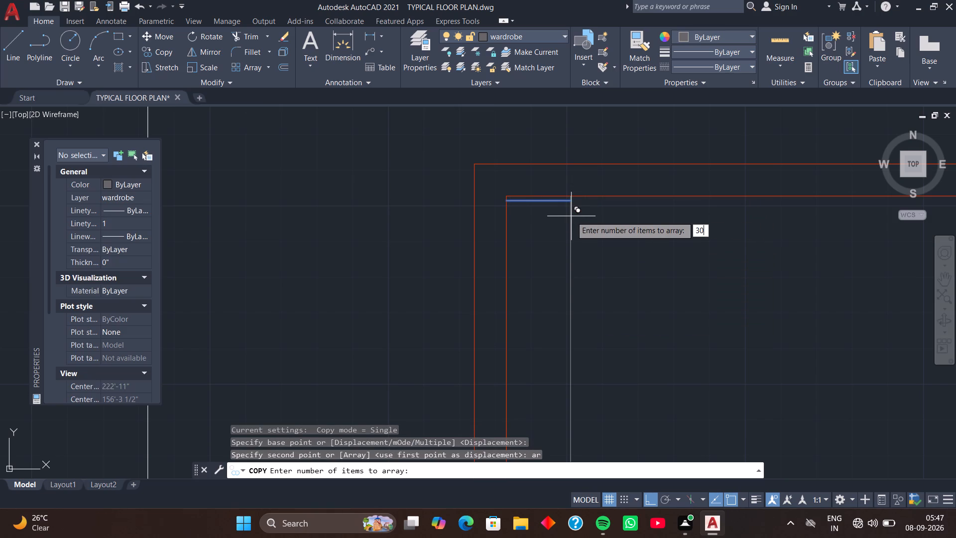
key(Return)
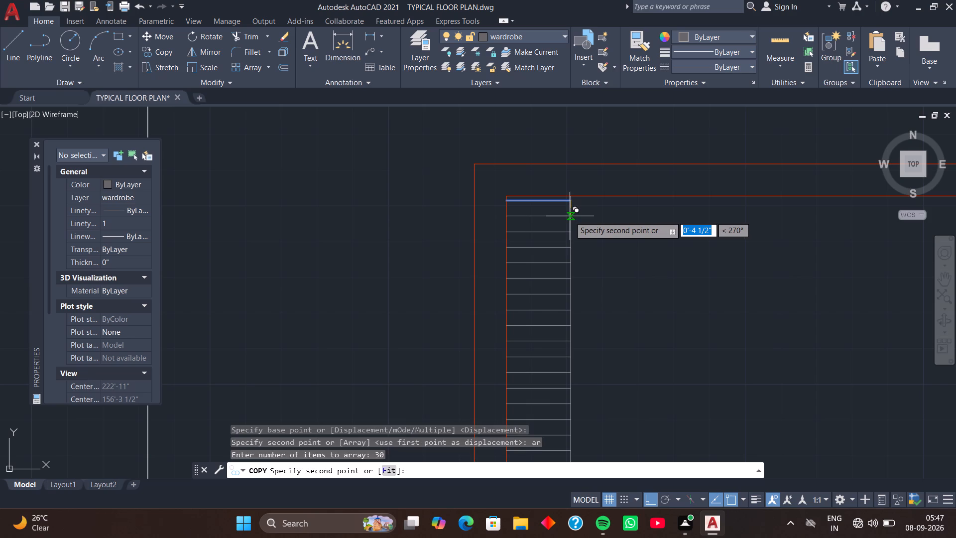
text(f)
key(space)
scroll(568, 291, down, 2)
middle_drag(568, 295, 541, 130)
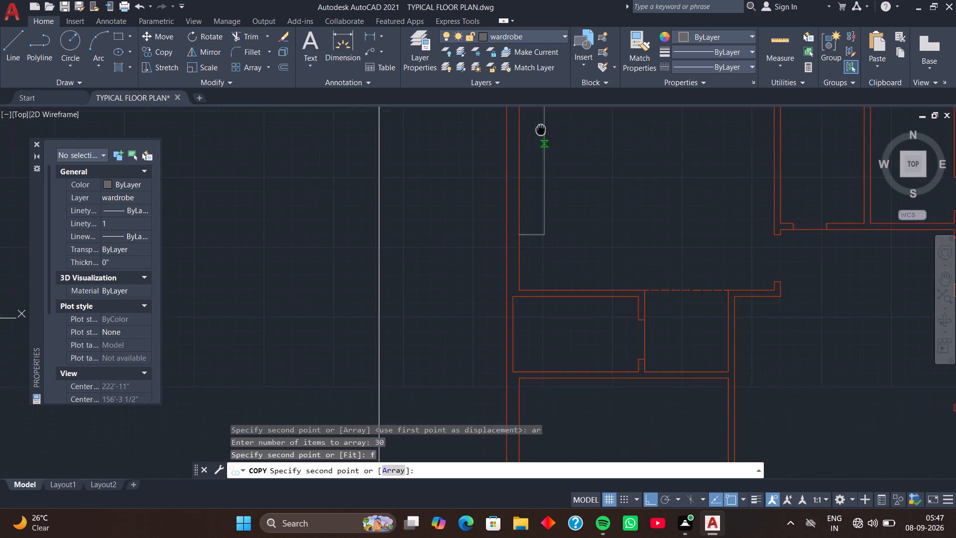
scroll(538, 200, up, 2)
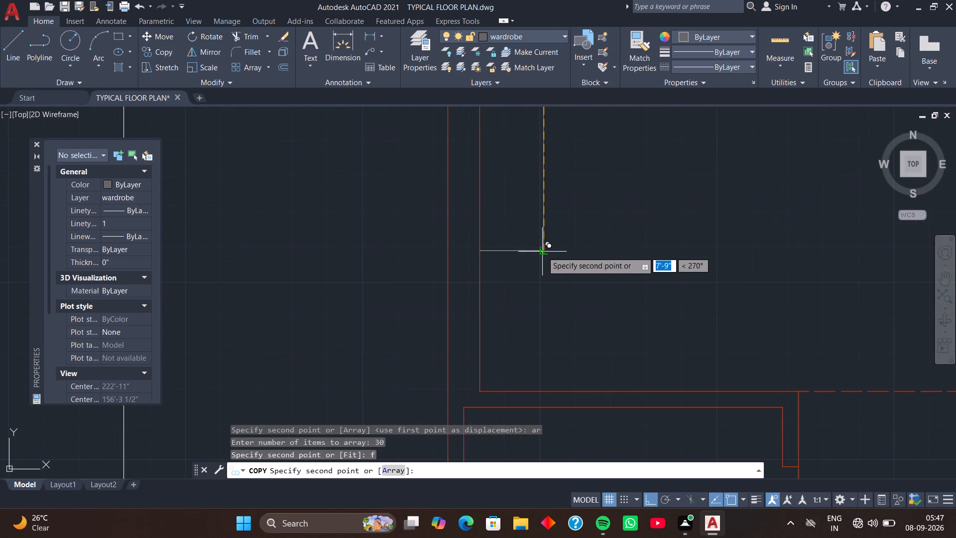
click(542, 252)
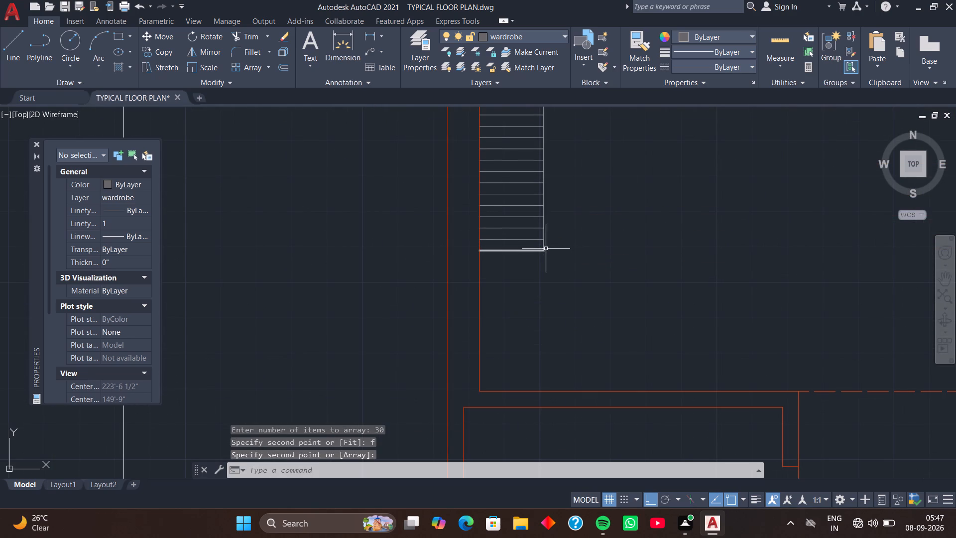
key(space)
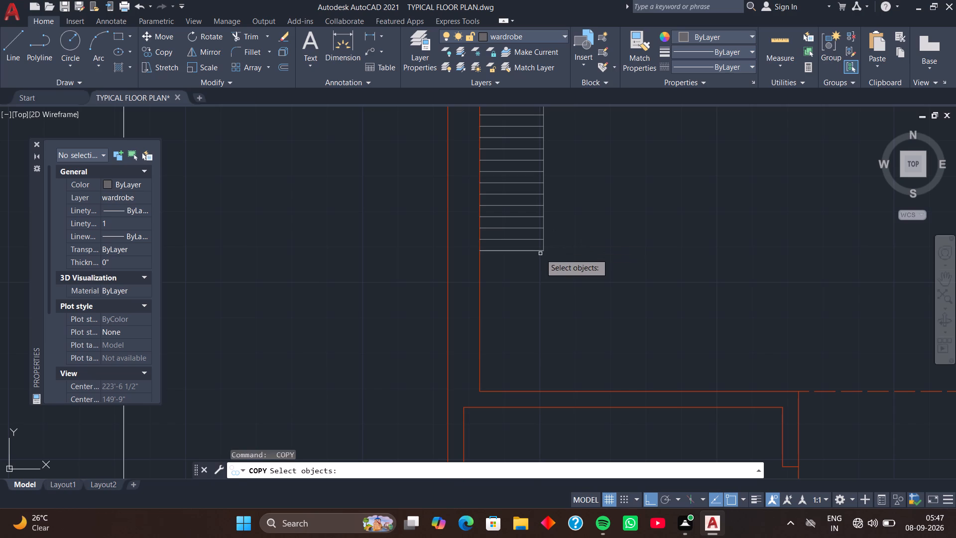
key(space)
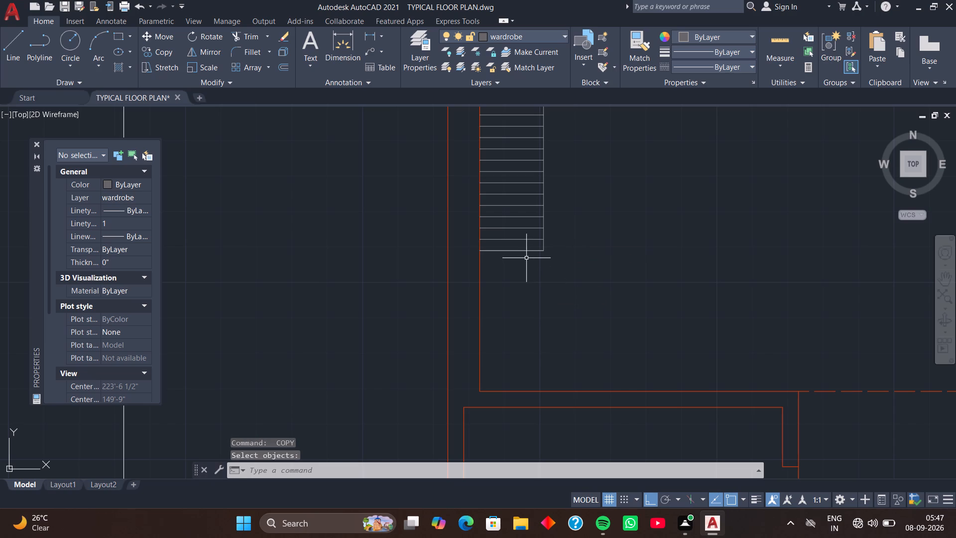
Remove the duplicate lines overlapping the wardrobe's bottom edge, using Erase and Trim.
click(523, 251)
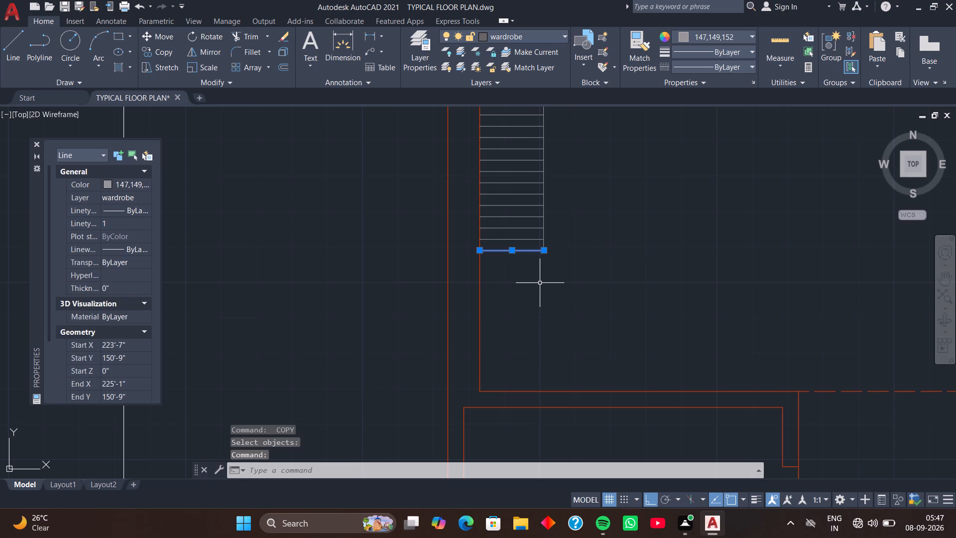
key(Delete)
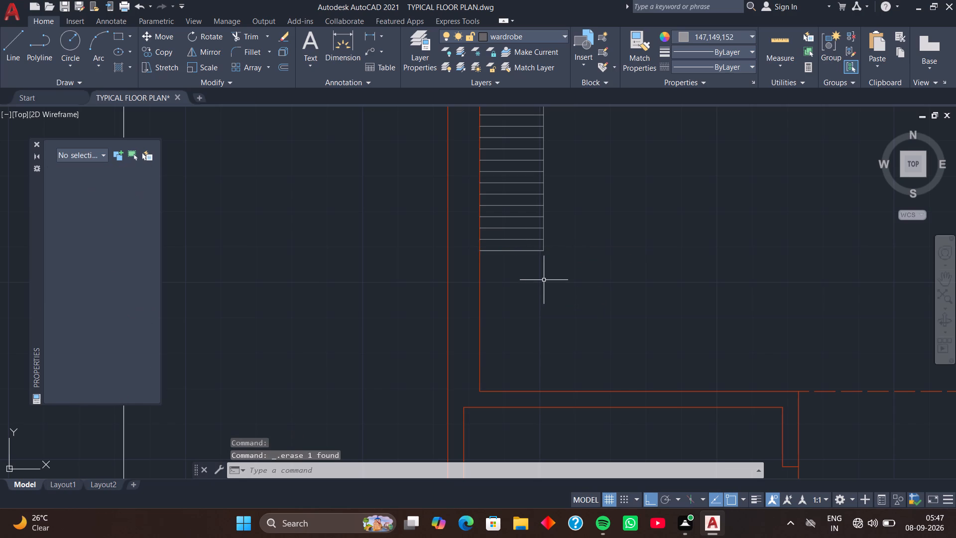
key(t)
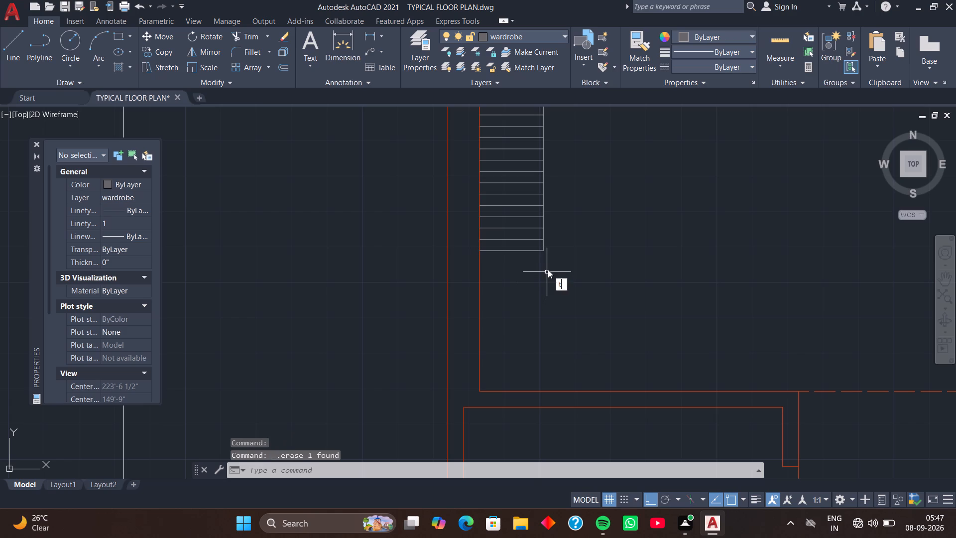
text(r)
key(space)
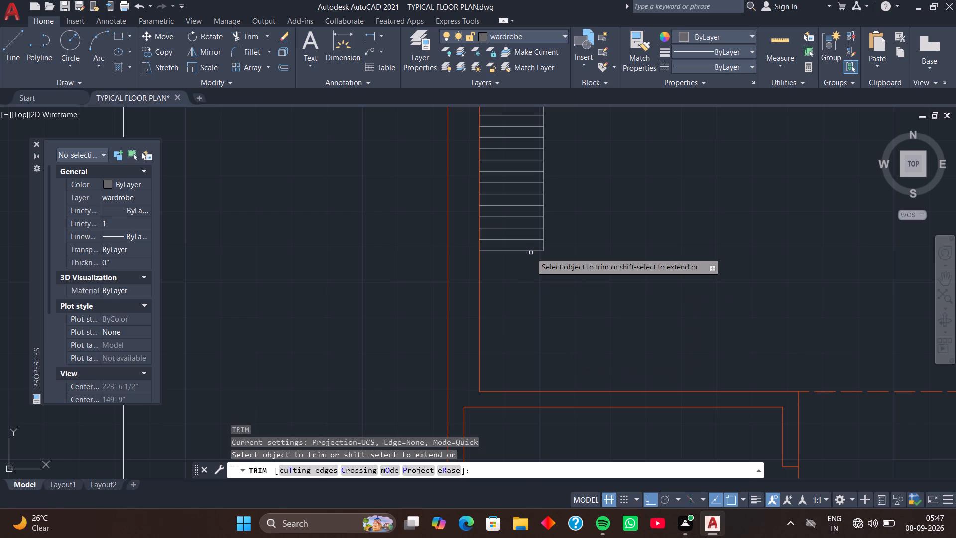
click(530, 251)
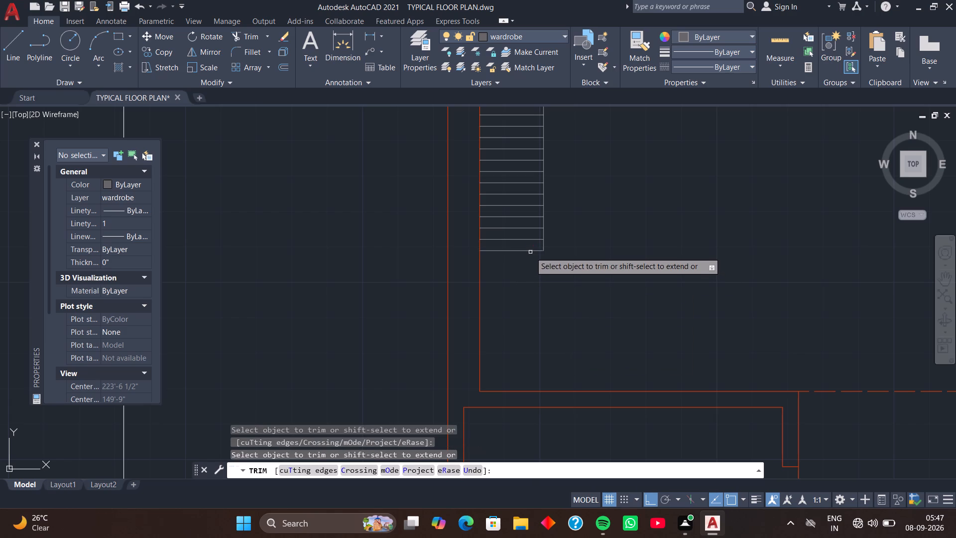
key(space)
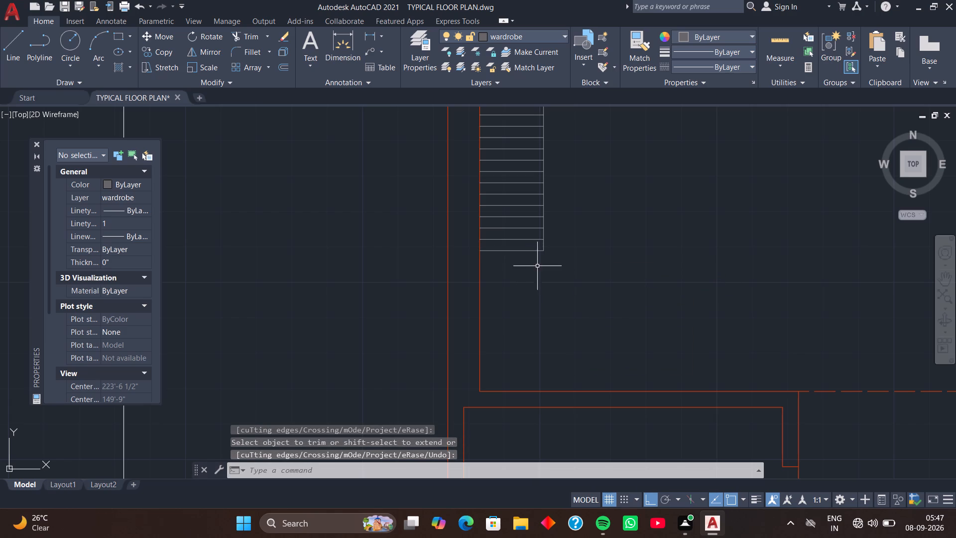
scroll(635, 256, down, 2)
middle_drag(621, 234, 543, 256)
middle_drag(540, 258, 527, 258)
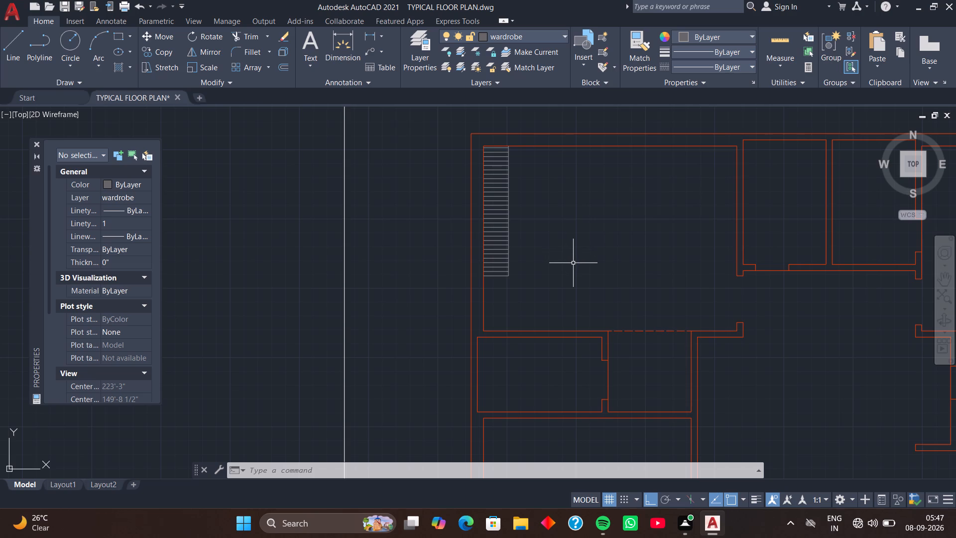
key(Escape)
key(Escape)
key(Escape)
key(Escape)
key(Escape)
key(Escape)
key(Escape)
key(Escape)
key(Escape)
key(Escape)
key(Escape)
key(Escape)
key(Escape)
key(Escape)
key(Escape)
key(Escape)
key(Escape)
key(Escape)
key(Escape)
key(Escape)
Examine the rooms of both units across the typical floor plan, returning to the unit with the wardrobe.
scroll(713, 310, down, 3)
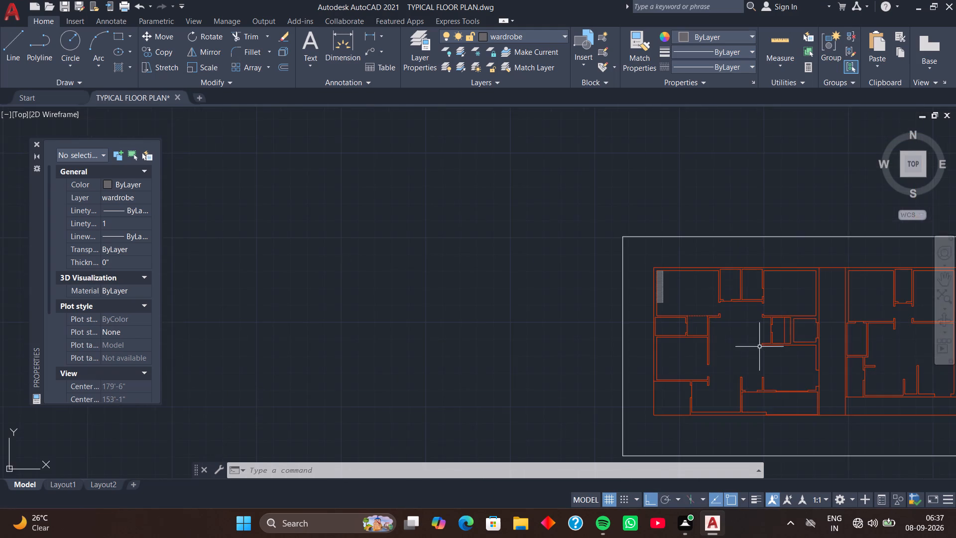
middle_drag(760, 347, 595, 294)
middle_drag(679, 299, 587, 335)
scroll(587, 335, up, 3)
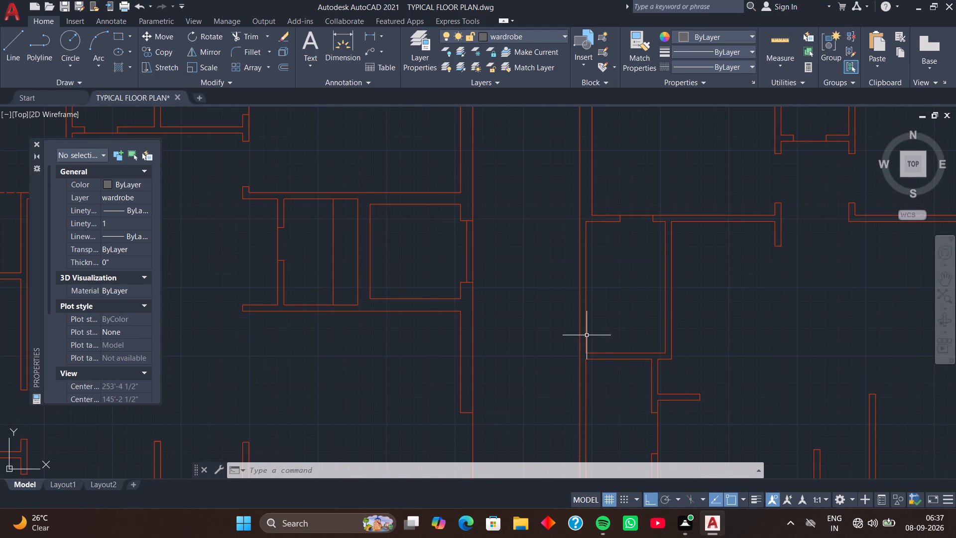
scroll(587, 335, down, 2)
scroll(637, 337, up, 2)
middle_drag(649, 306, 651, 320)
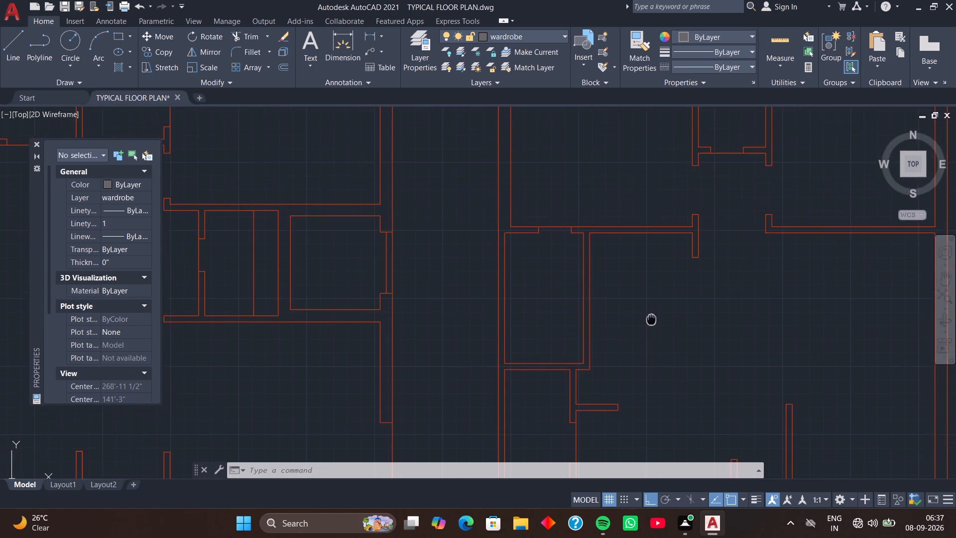
middle_drag(651, 320, 646, 355)
middle_drag(693, 320, 679, 398)
scroll(706, 332, up, 1)
middle_drag(706, 332, 676, 366)
scroll(676, 362, down, 1)
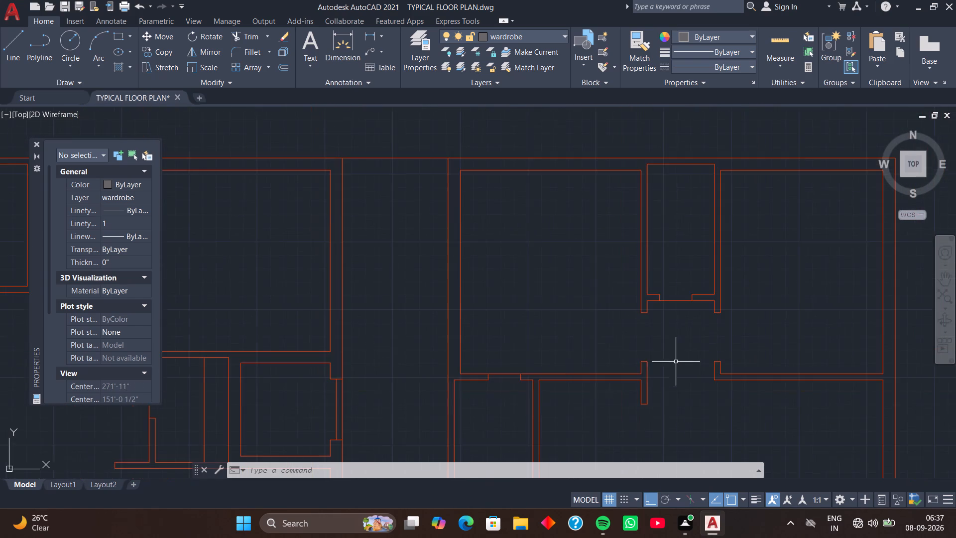
scroll(676, 362, down, 1)
middle_drag(672, 357, 721, 269)
middle_drag(717, 307, 800, 261)
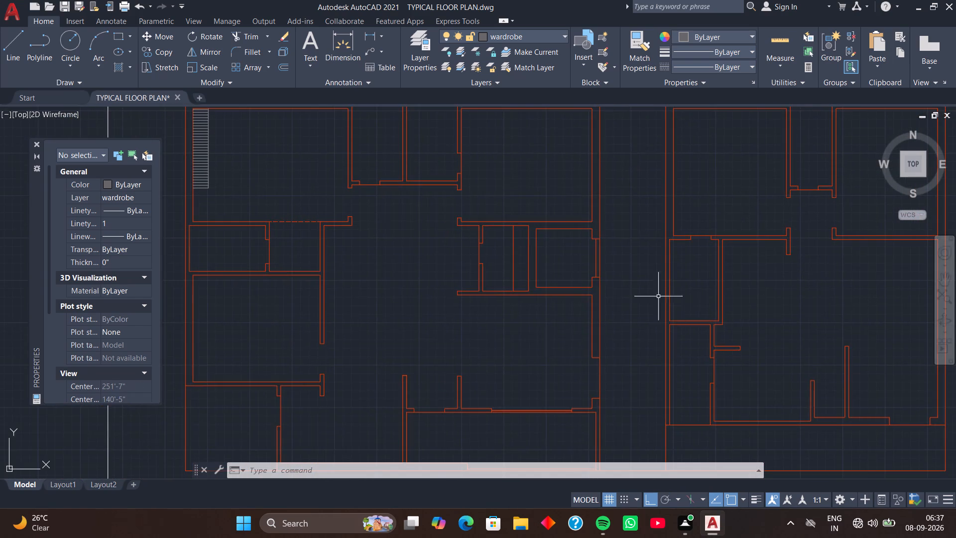
middle_drag(705, 285, 765, 266)
middle_drag(671, 300, 739, 284)
middle_drag(705, 298, 737, 237)
middle_drag(714, 333, 710, 333)
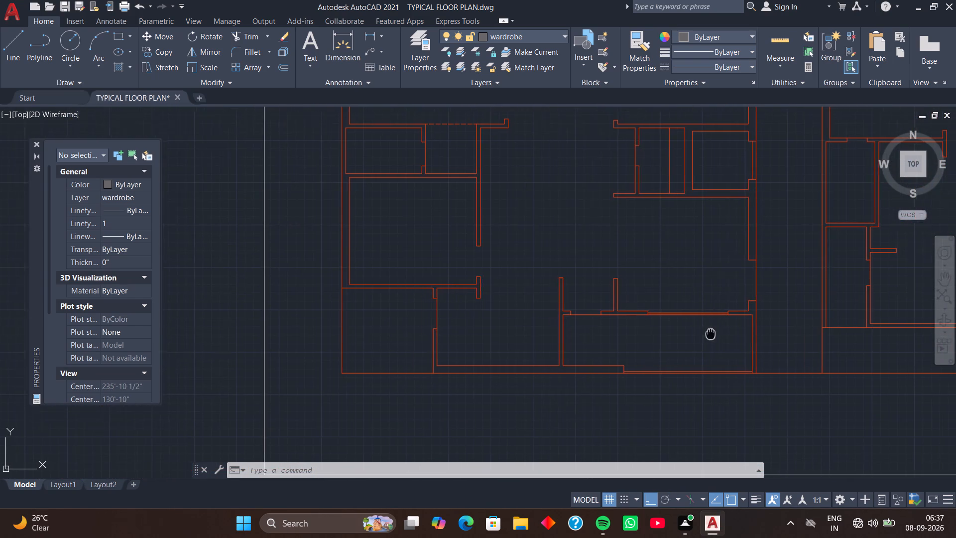
middle_drag(710, 333, 544, 359)
middle_drag(569, 315, 542, 364)
middle_drag(546, 310, 577, 380)
middle_drag(541, 302, 618, 331)
scroll(492, 244, up, 3)
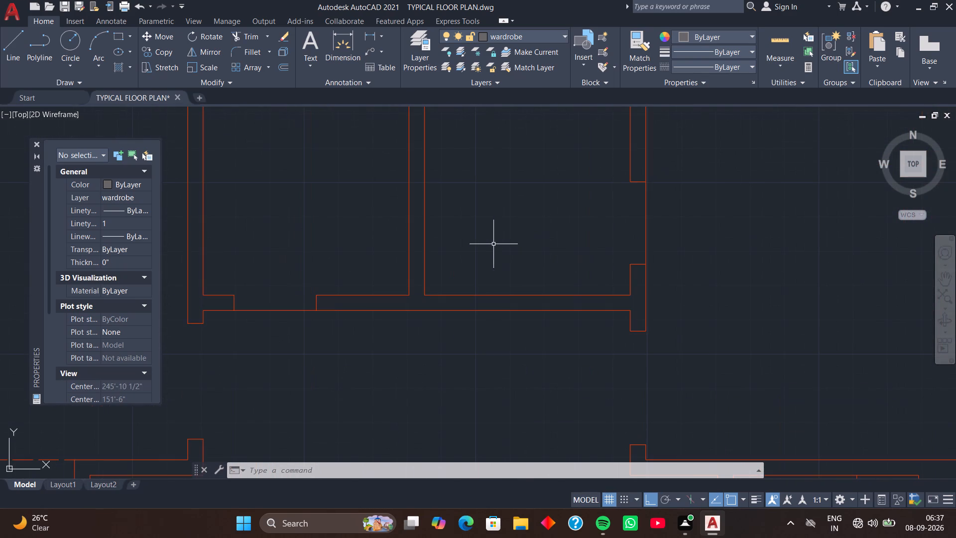
scroll(495, 244, down, 2)
middle_drag(494, 240, 487, 262)
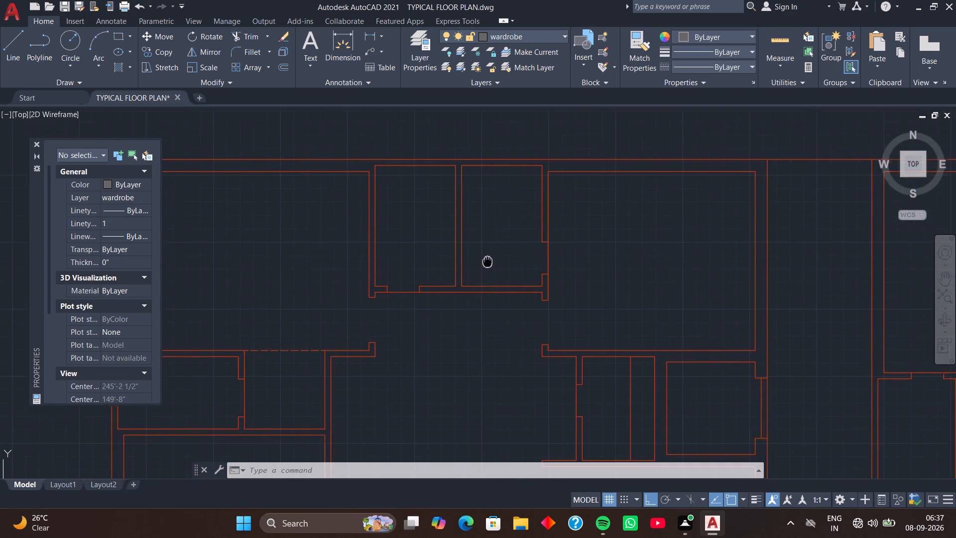
middle_drag(487, 262, 478, 277)
middle_drag(476, 282, 475, 287)
middle_drag(473, 293, 470, 301)
middle_drag(566, 256, 539, 289)
scroll(537, 293, down, 1)
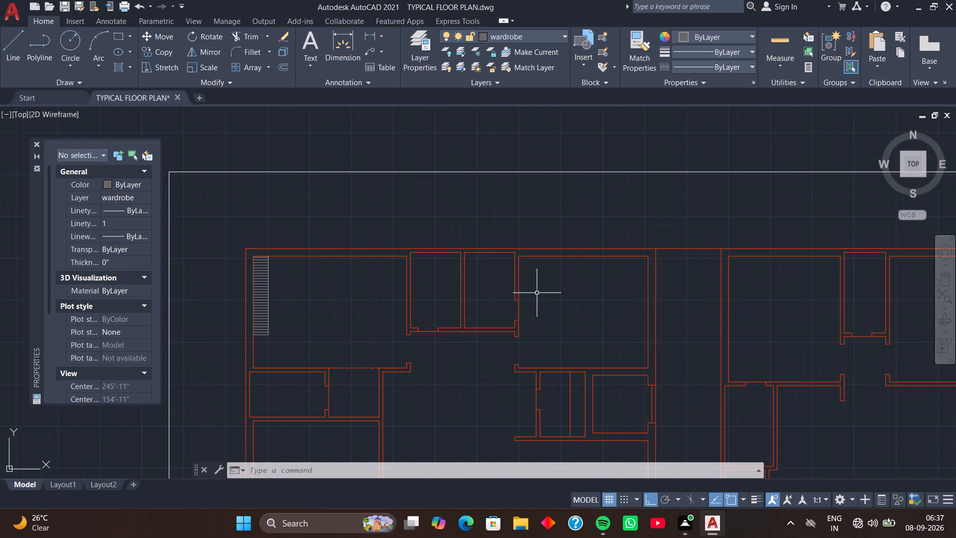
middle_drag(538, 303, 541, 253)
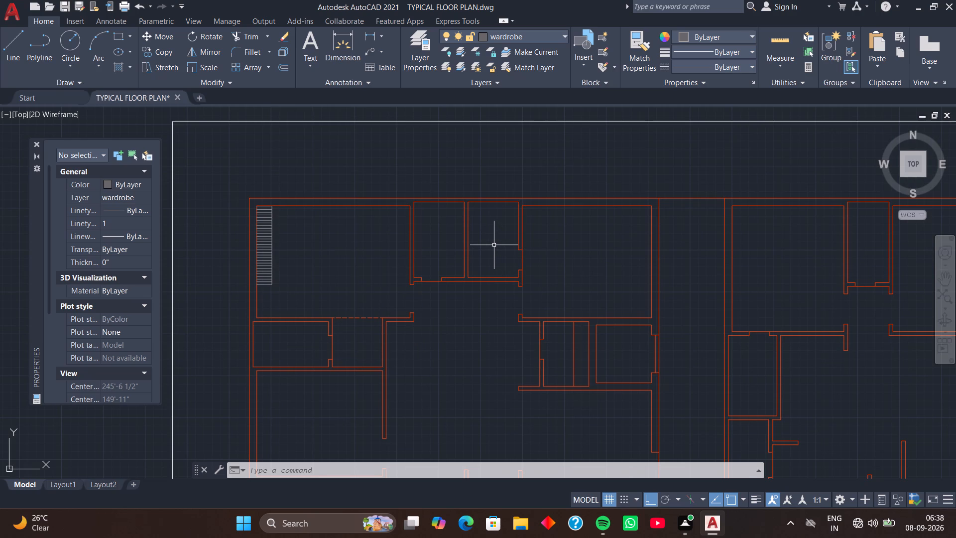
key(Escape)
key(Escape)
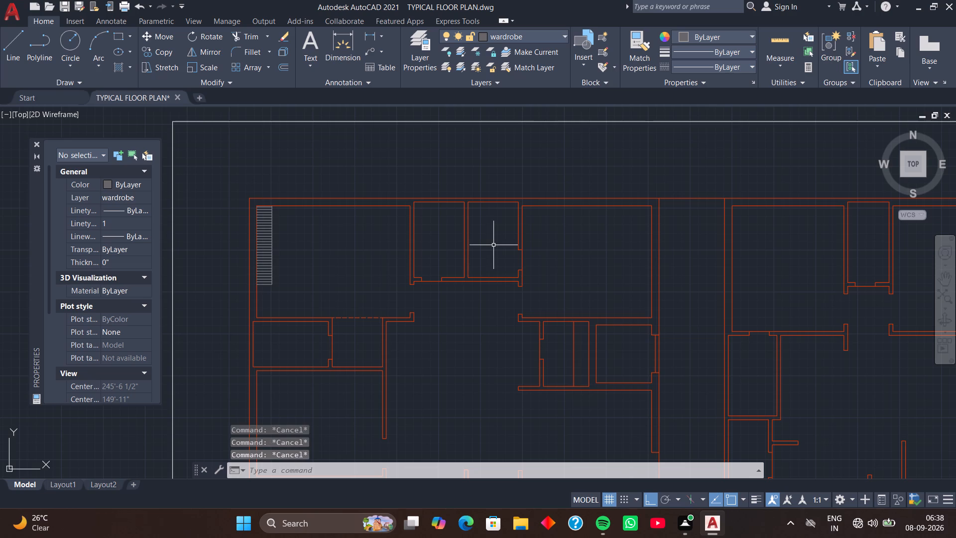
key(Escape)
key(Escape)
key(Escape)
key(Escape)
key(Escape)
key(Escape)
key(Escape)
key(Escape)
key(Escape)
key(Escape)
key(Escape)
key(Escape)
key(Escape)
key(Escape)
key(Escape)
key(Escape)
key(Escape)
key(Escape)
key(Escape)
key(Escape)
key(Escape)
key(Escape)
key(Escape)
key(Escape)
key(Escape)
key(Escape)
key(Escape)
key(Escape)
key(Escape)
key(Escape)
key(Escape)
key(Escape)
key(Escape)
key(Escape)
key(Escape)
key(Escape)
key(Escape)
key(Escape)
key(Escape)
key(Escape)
Draw a wardrobe outline 1'6" wide and about 4'-8" long from the upper-left inner corner of the left bedroom below the small rooms.
middle_drag(319, 258, 353, 245)
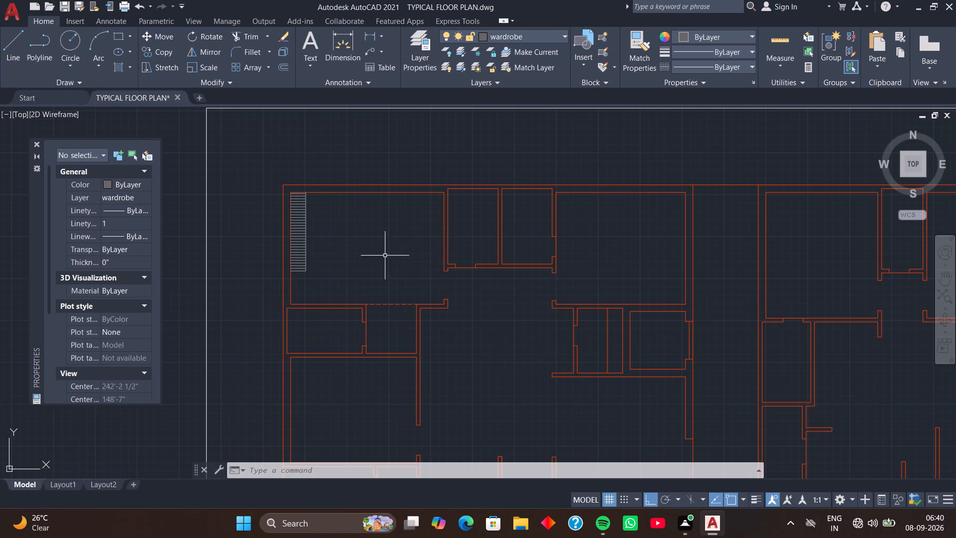
middle_drag(337, 376, 340, 372)
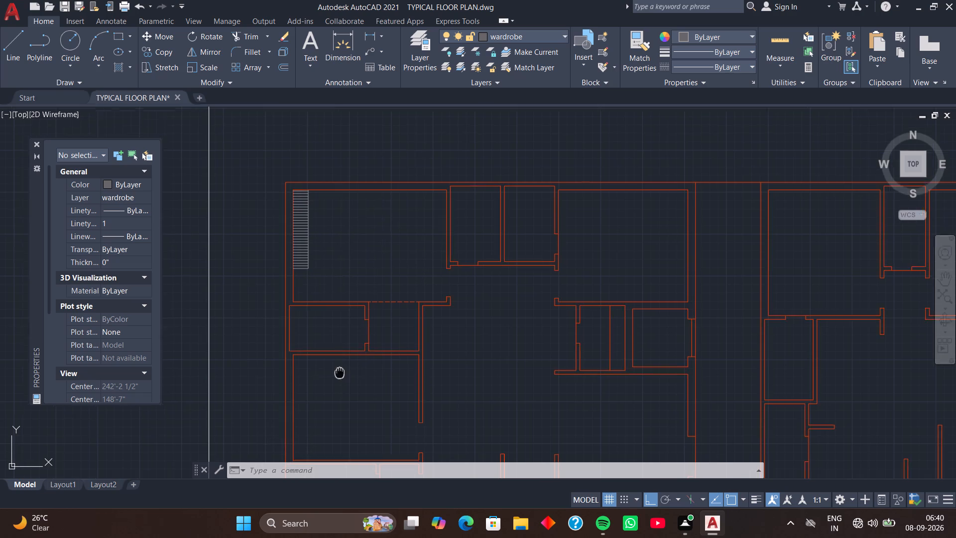
middle_drag(340, 372, 369, 248)
middle_drag(353, 264, 387, 308)
middle_drag(367, 294, 390, 300)
middle_click(390, 300)
middle_click(394, 303)
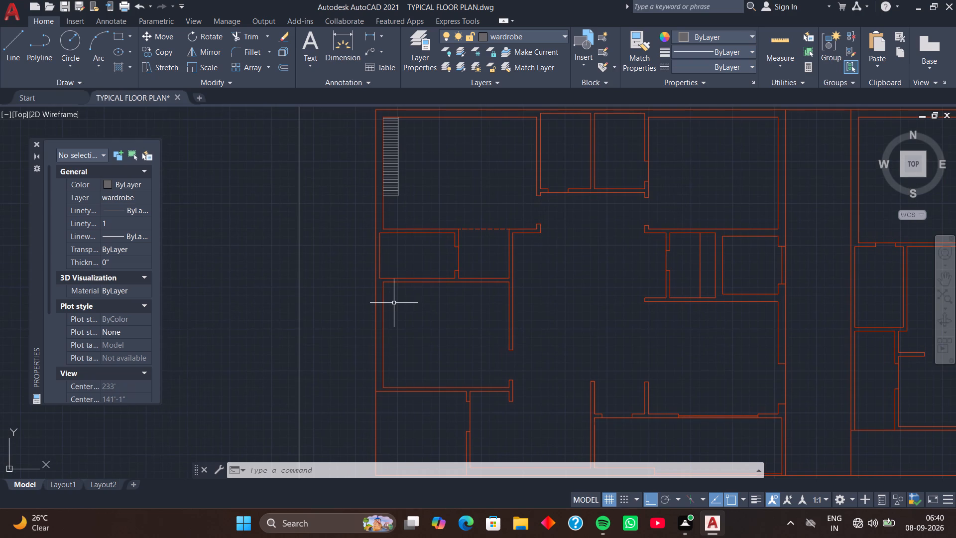
scroll(389, 293, up, 3)
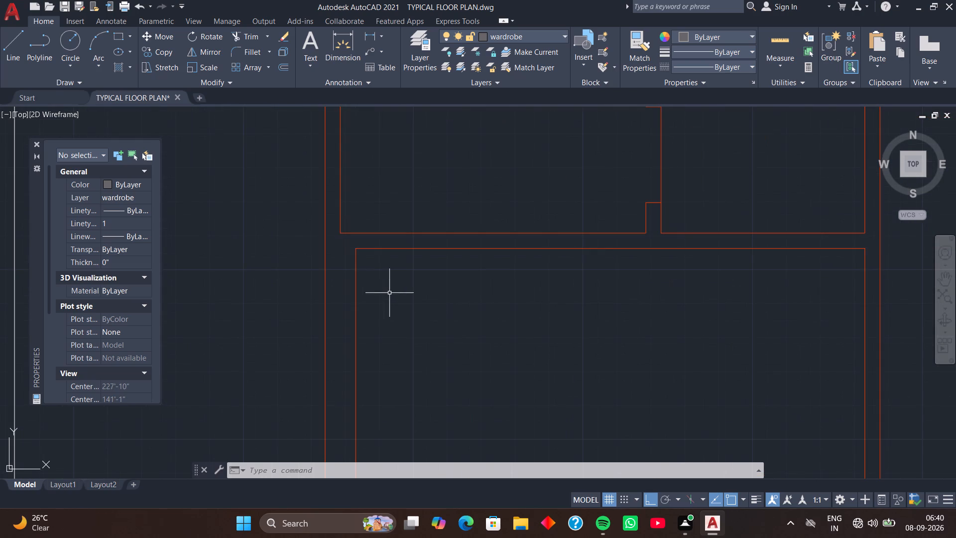
middle_drag(389, 293, 344, 357)
middle_drag(340, 357, 324, 366)
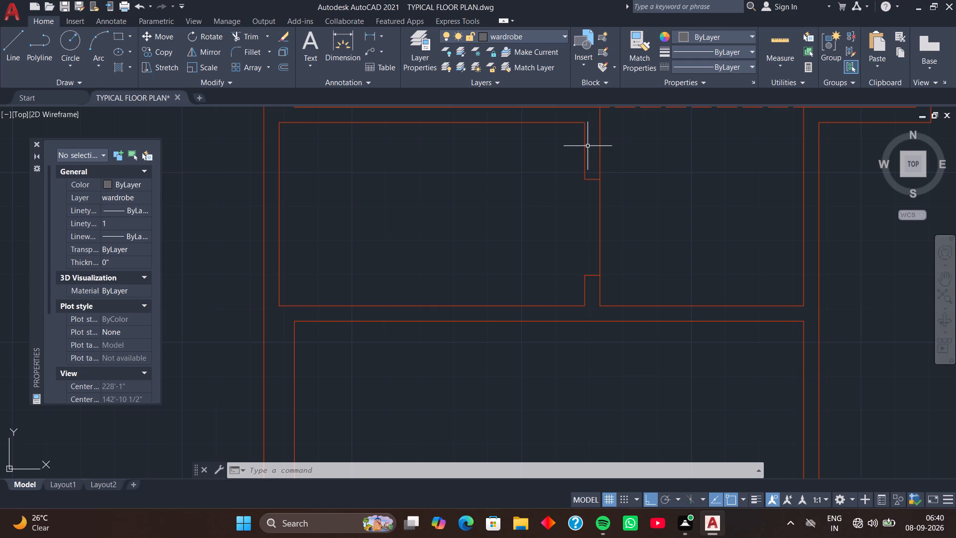
click(751, 37)
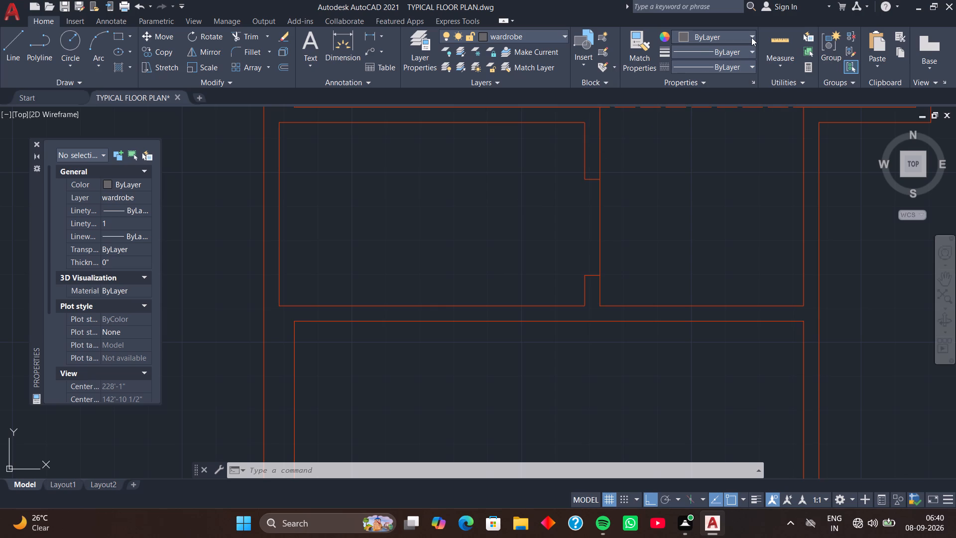
click(751, 37)
middle_drag(318, 215, 358, 146)
middle_drag(375, 338, 362, 324)
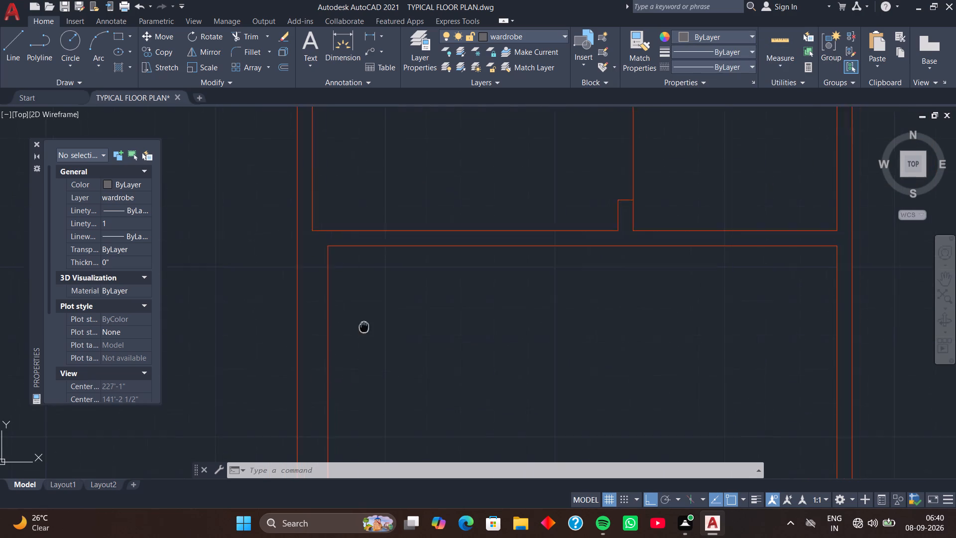
middle_drag(362, 324, 337, 274)
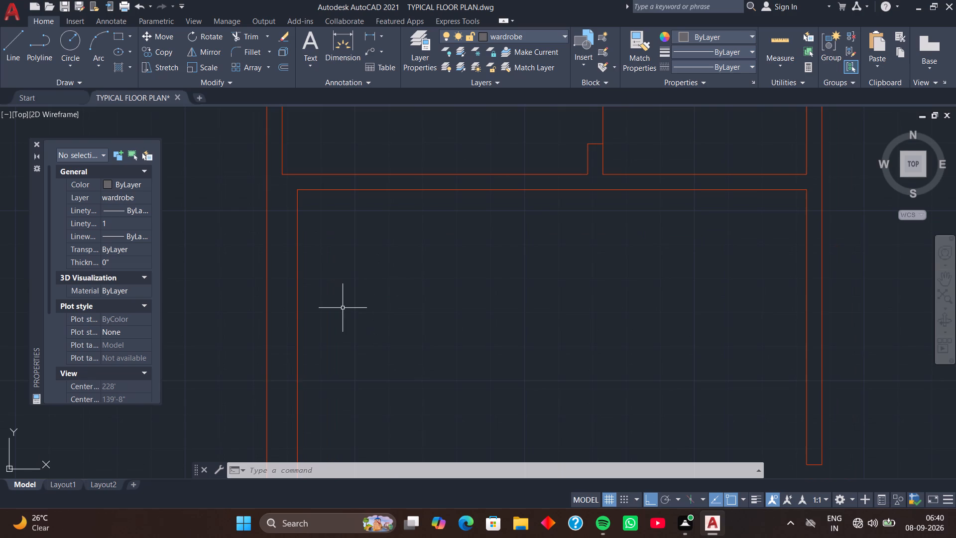
key(l)
key(space)
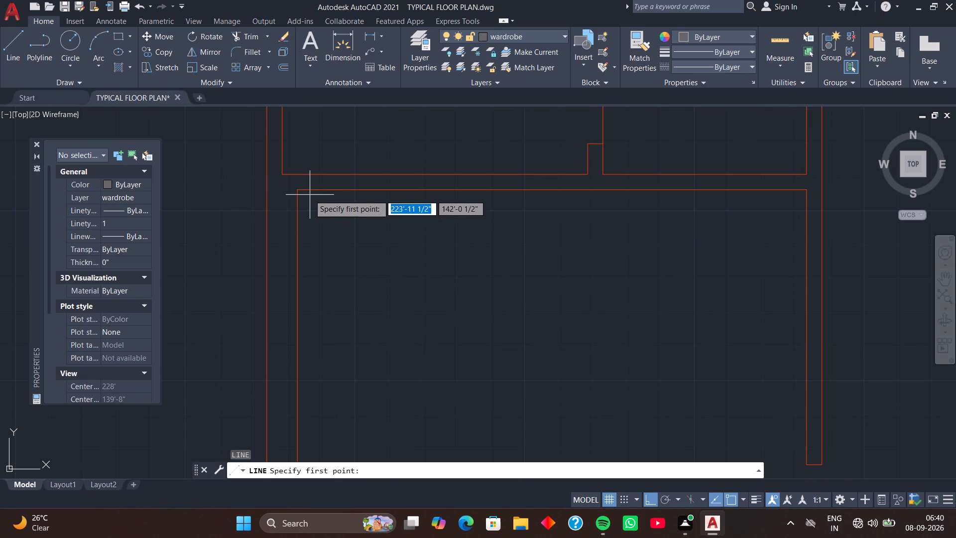
click(299, 190)
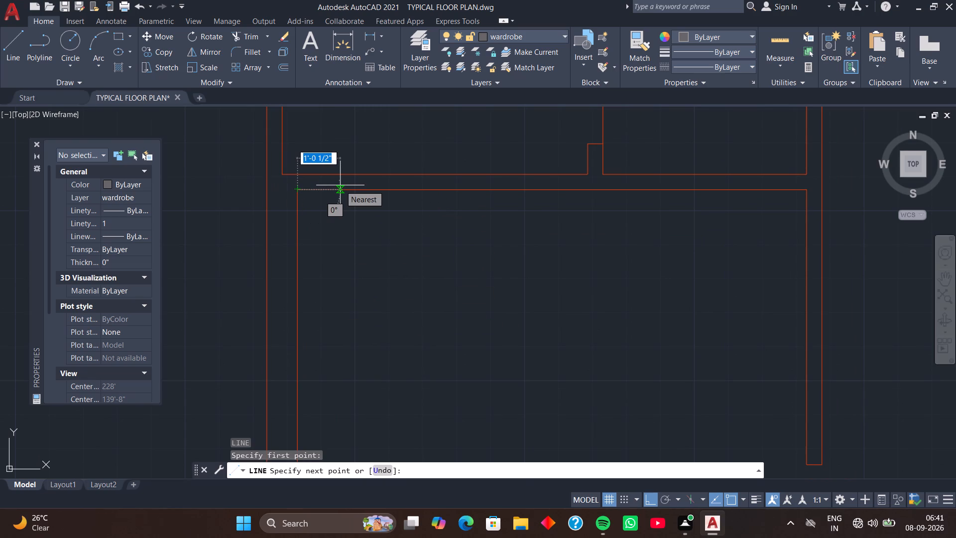
text(1'6)
key(Return)
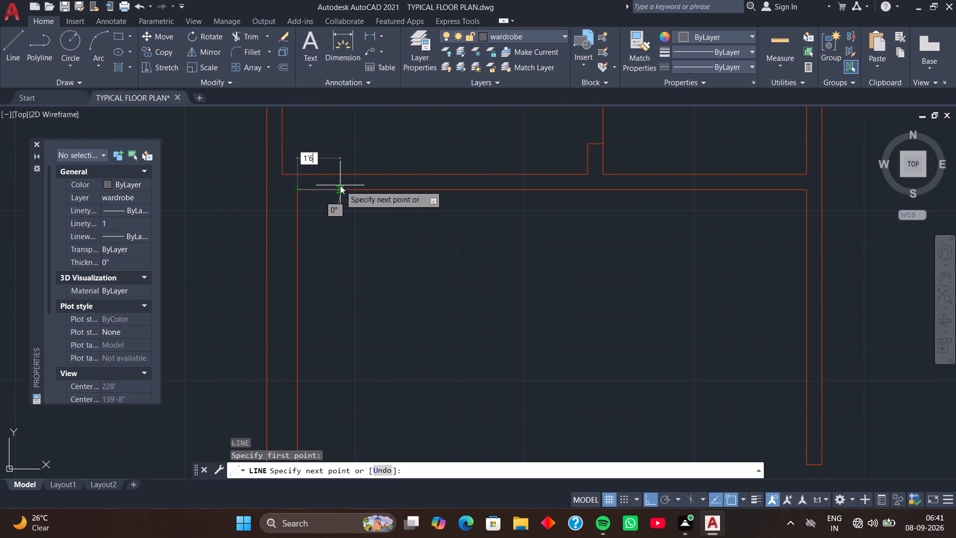
scroll(348, 258, down, 3)
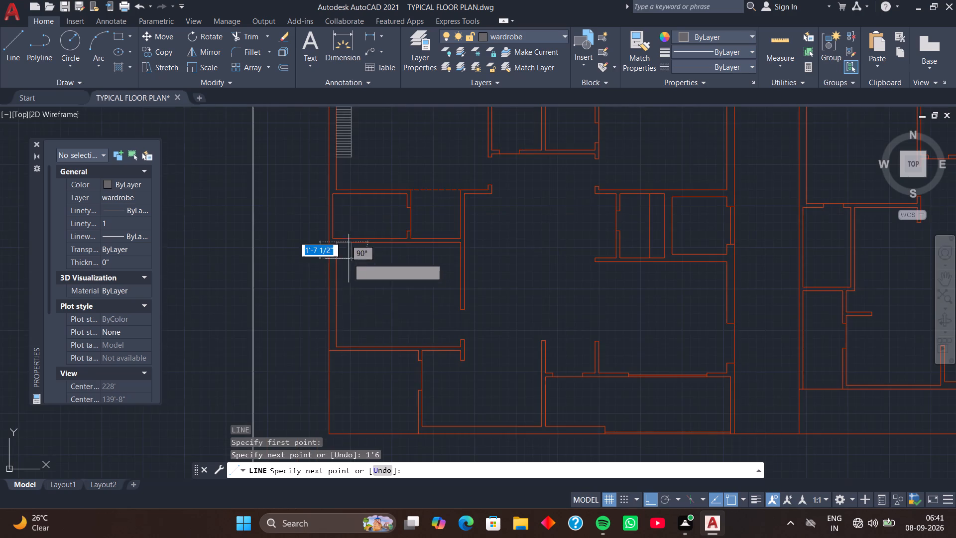
middle_drag(349, 300, 346, 249)
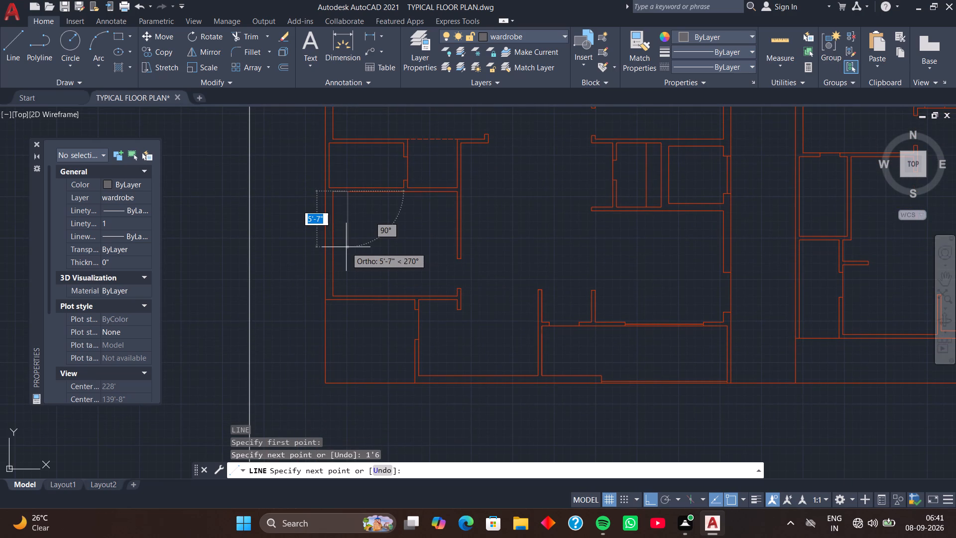
scroll(347, 240, up, 4)
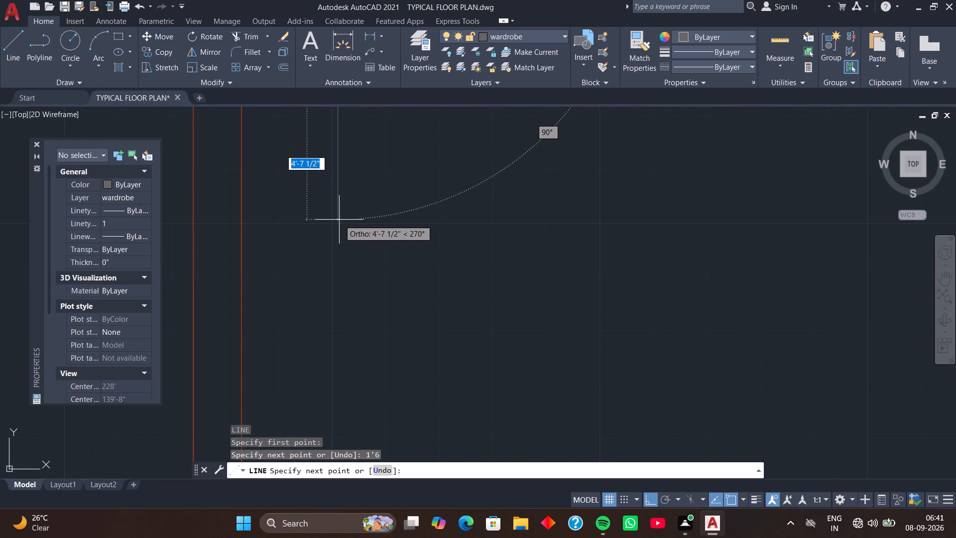
click(340, 223)
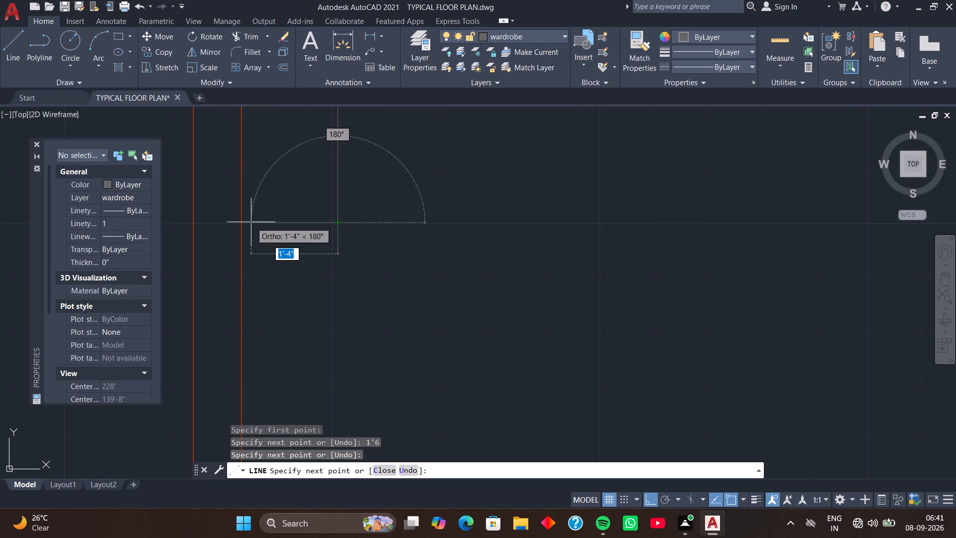
click(239, 224)
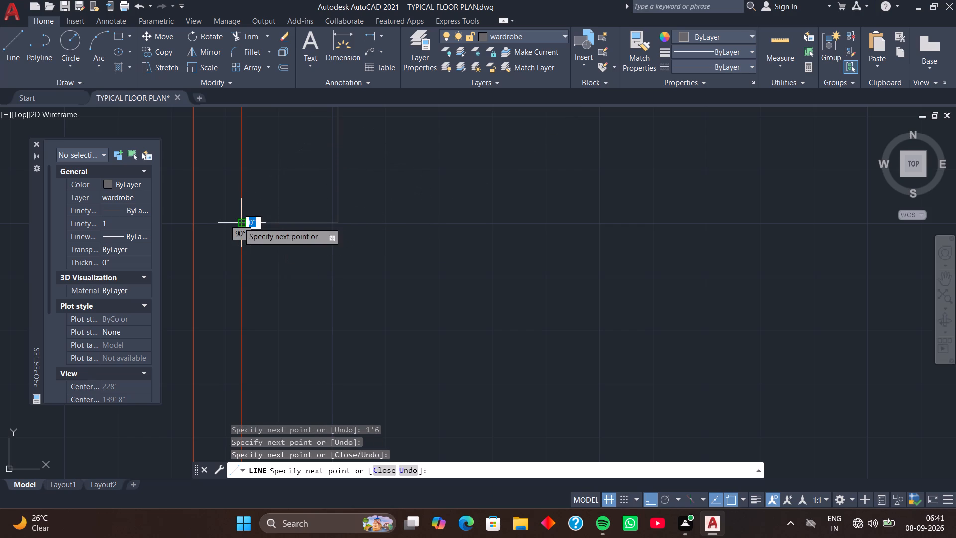
key(space)
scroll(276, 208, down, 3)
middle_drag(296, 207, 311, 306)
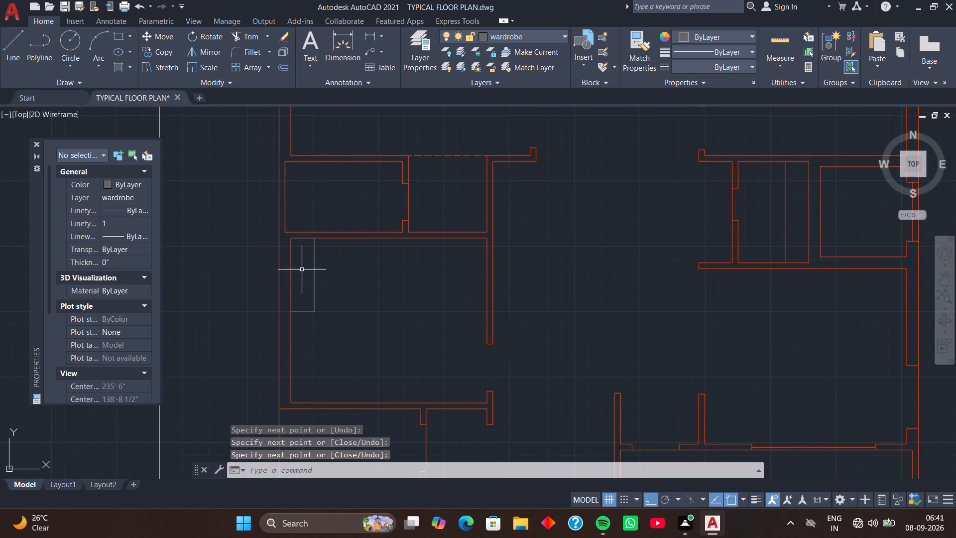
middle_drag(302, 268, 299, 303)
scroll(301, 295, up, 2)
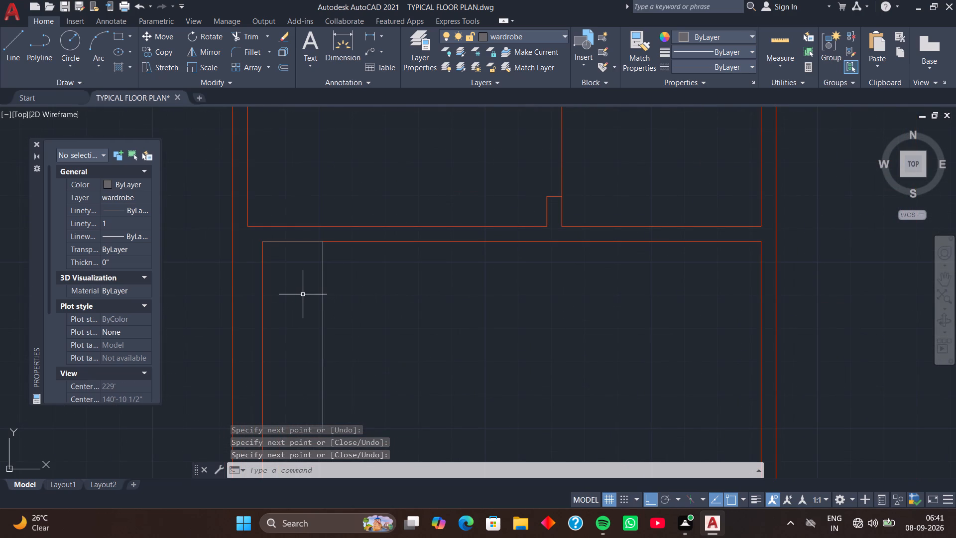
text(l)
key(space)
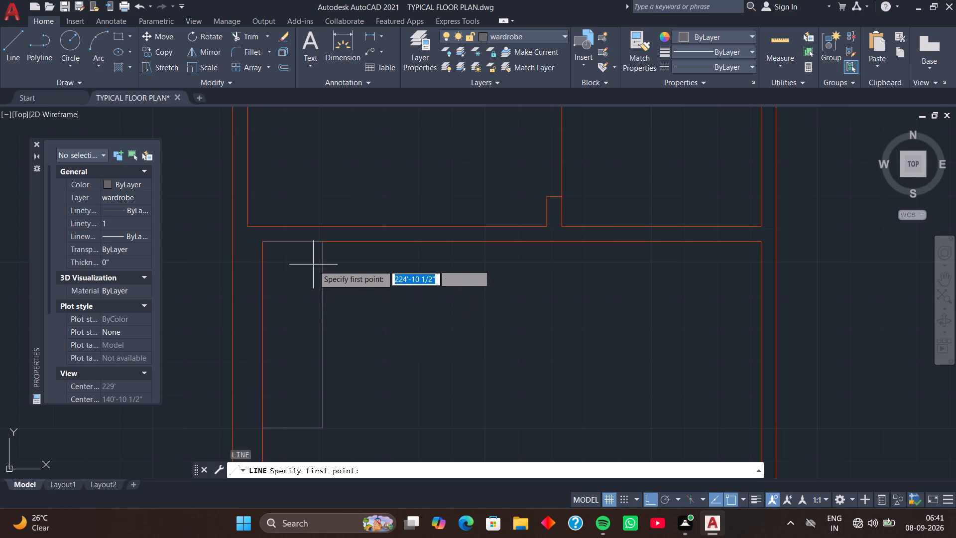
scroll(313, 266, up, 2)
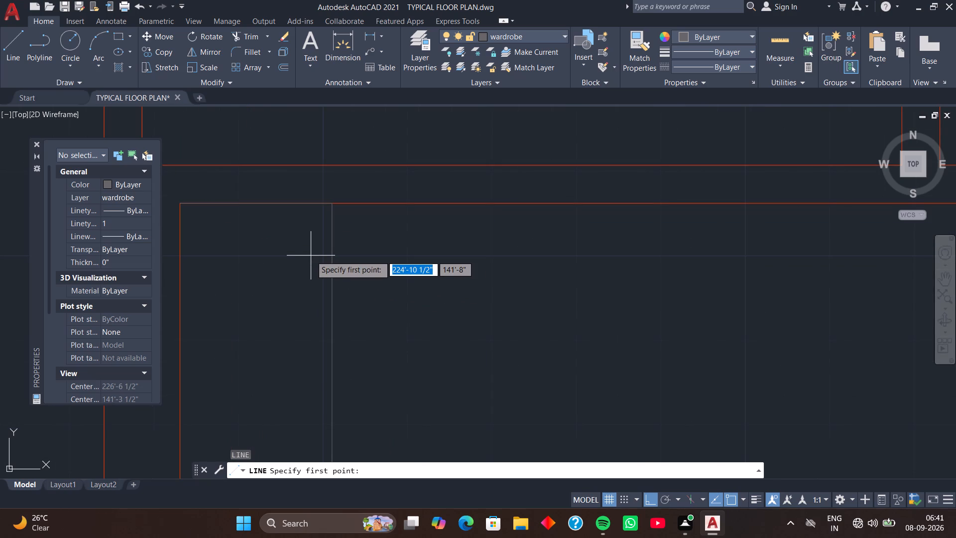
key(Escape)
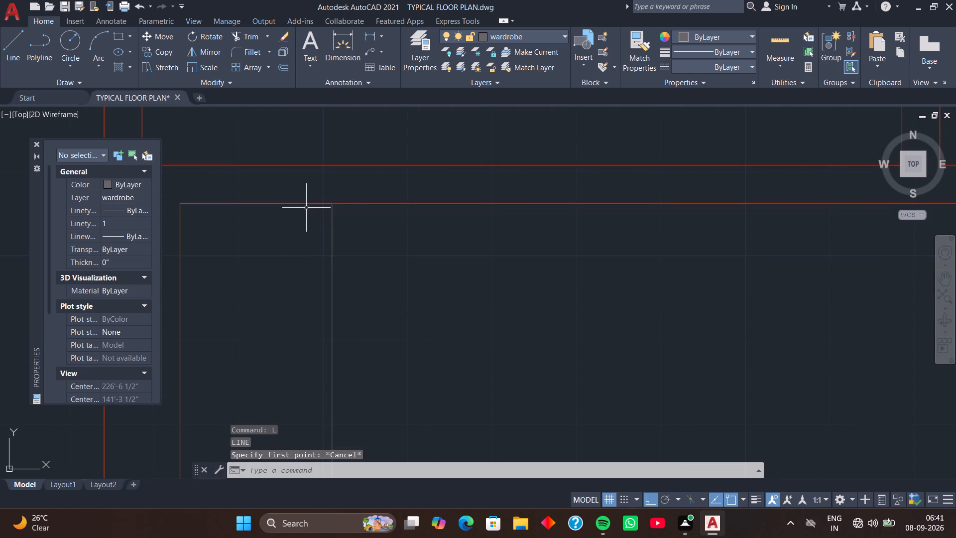
Move the new wardrobe's top line about 1 1/2" down from the room's inner wall.
click(306, 203)
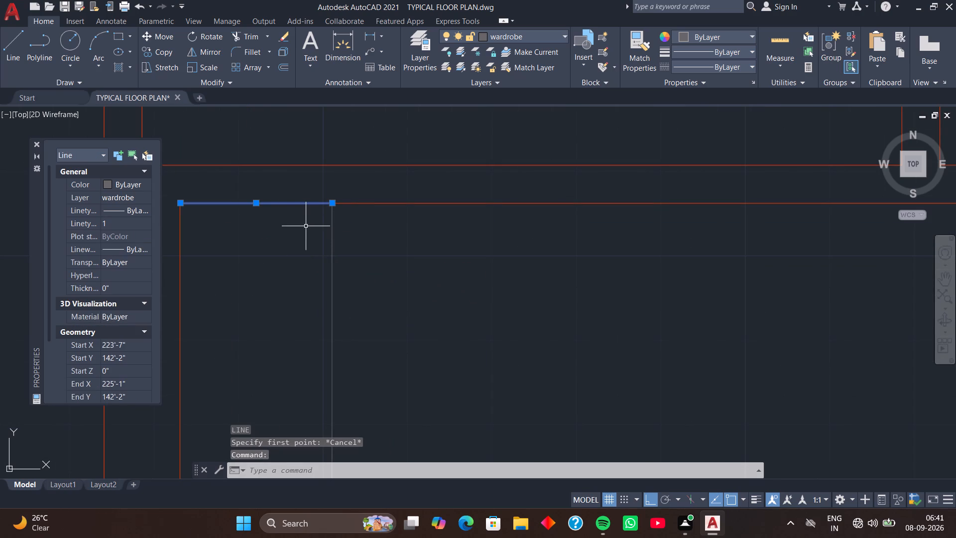
text(m)
key(space)
click(333, 205)
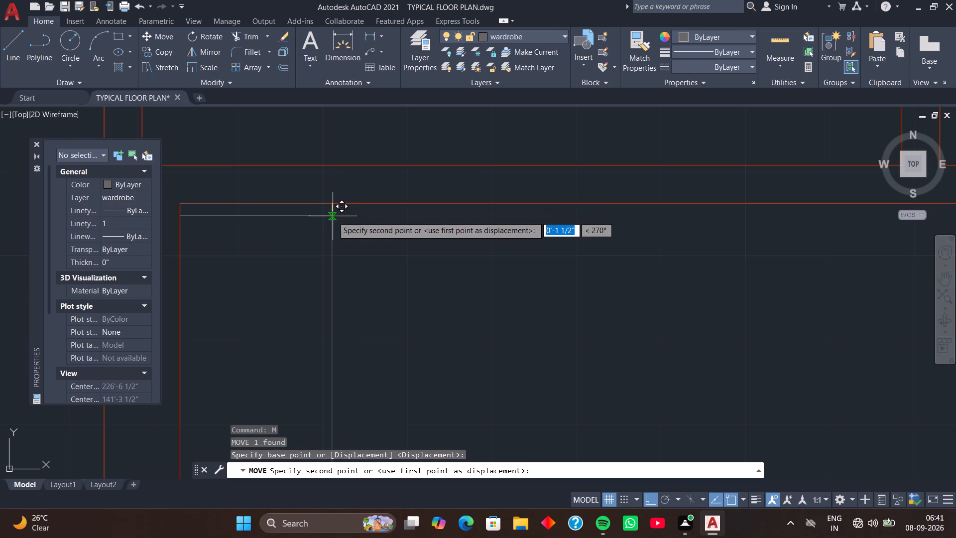
click(333, 216)
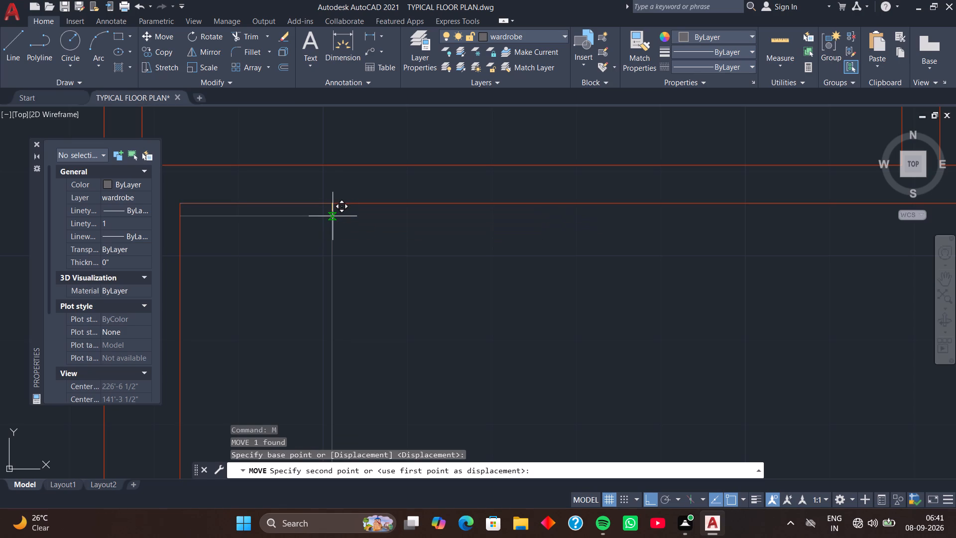
Copy the second wardrobe's top line as an array of 15 items fitted down to the bottom end of its front line.
click(328, 217)
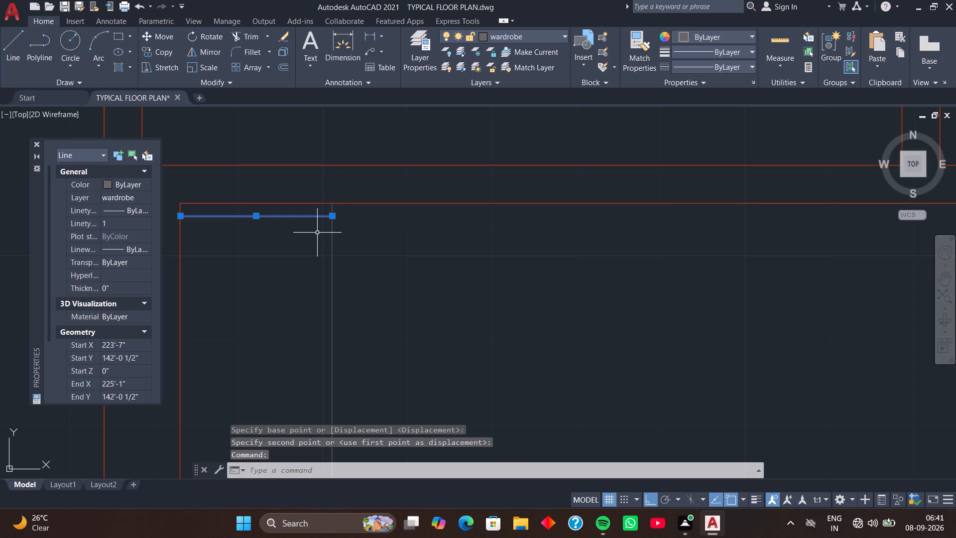
text(co)
key(space)
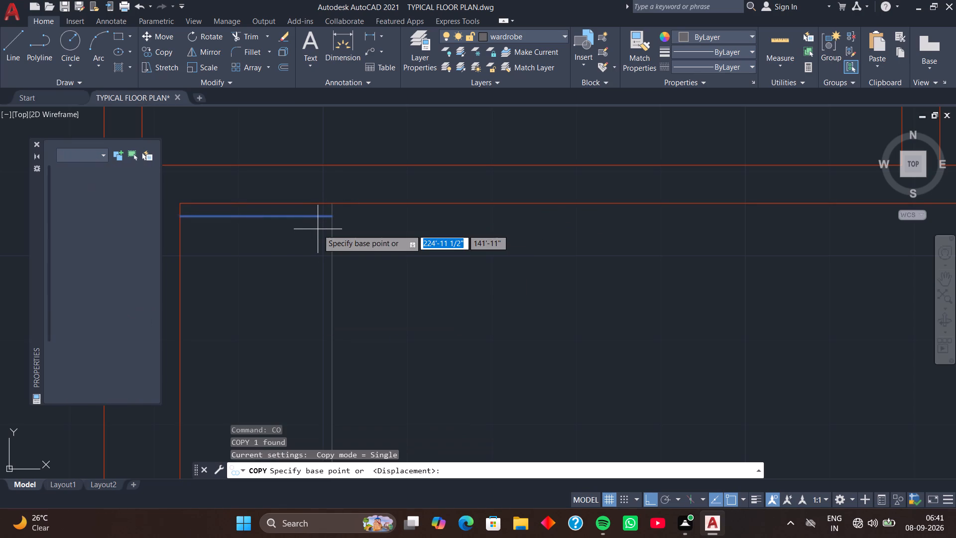
click(330, 216)
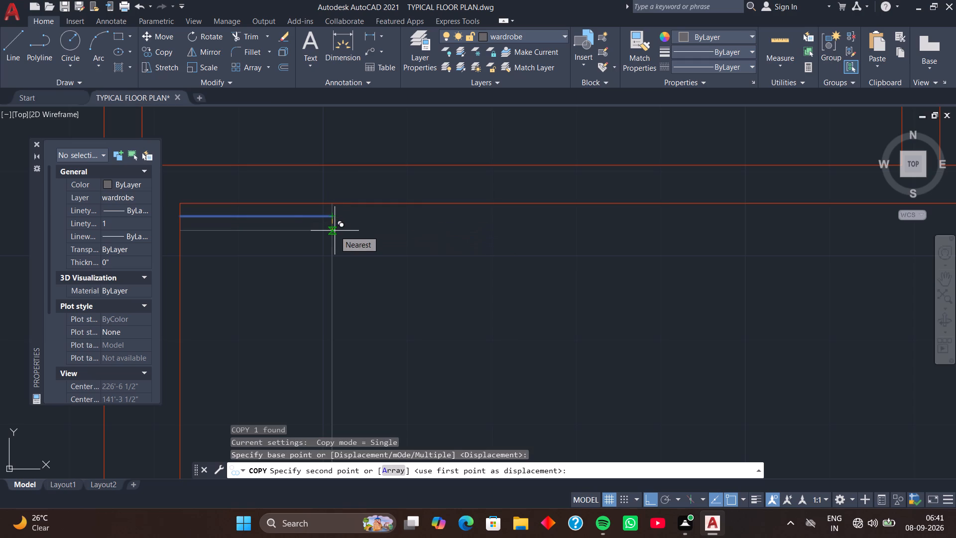
text(ar)
key(space)
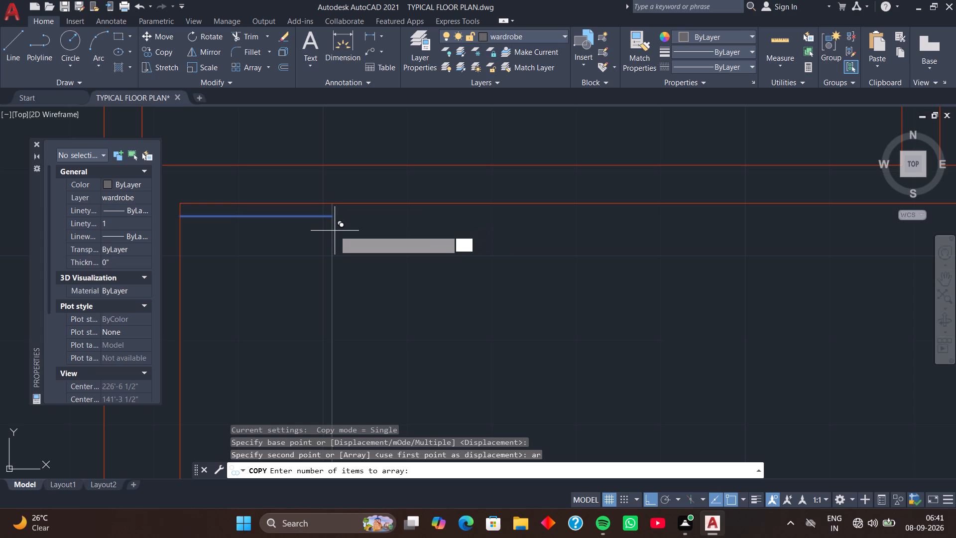
text(15)
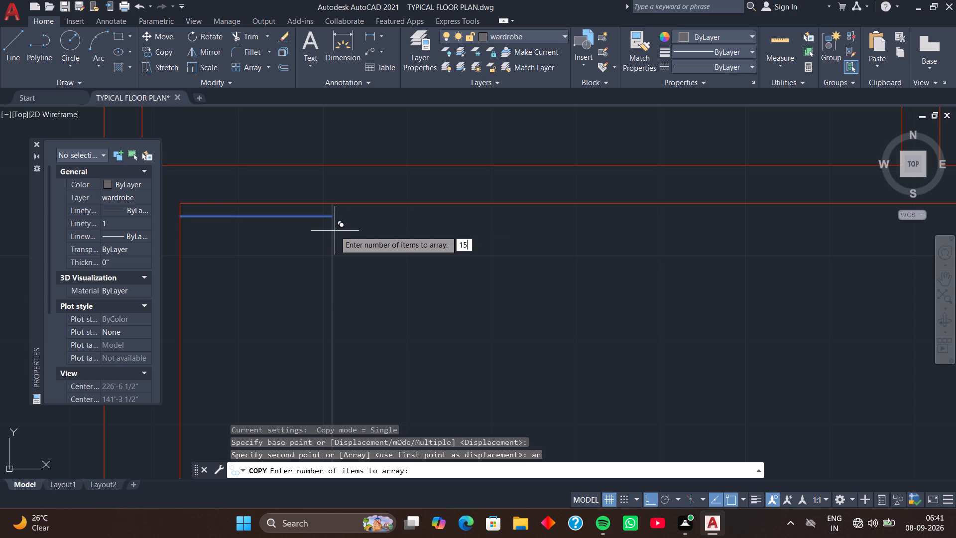
key(Return)
text(f)
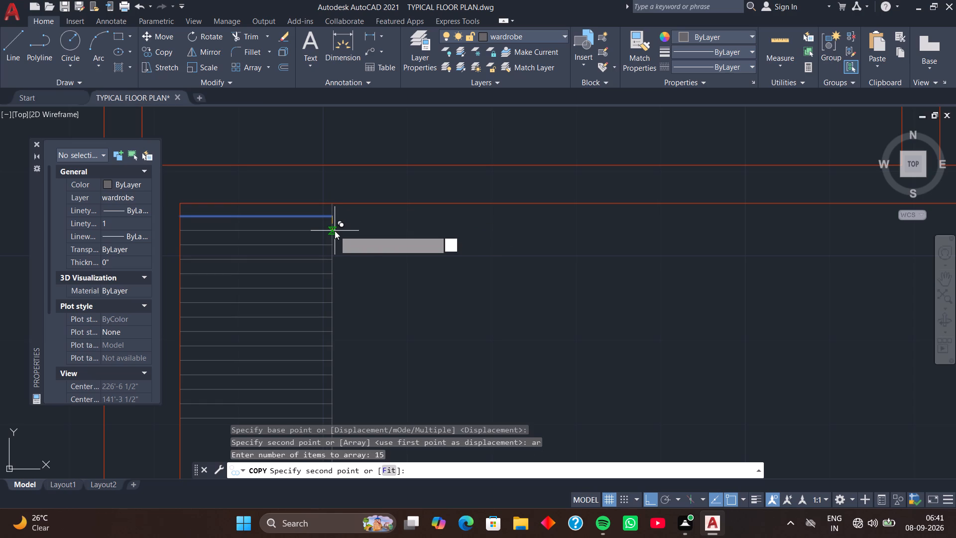
key(space)
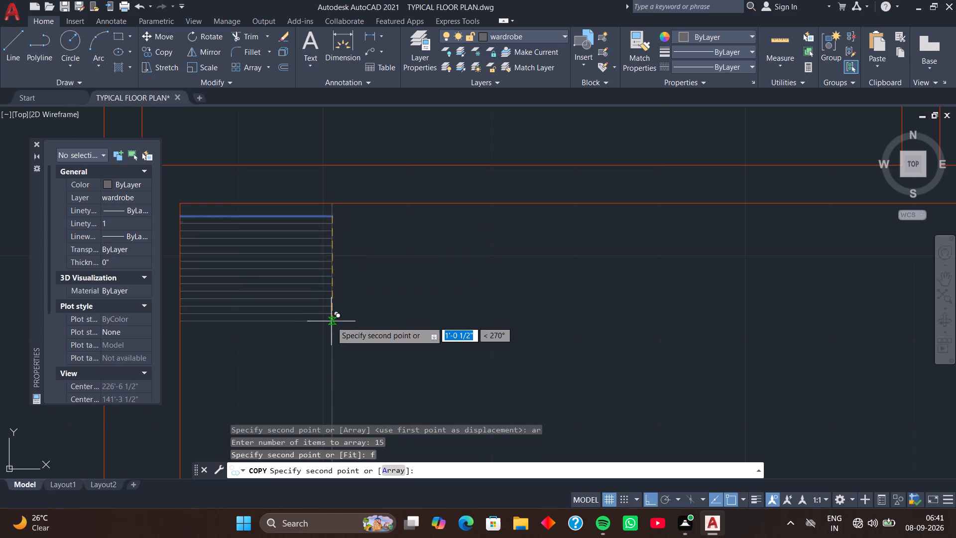
scroll(332, 326, down, 2)
middle_drag(334, 326, 354, 141)
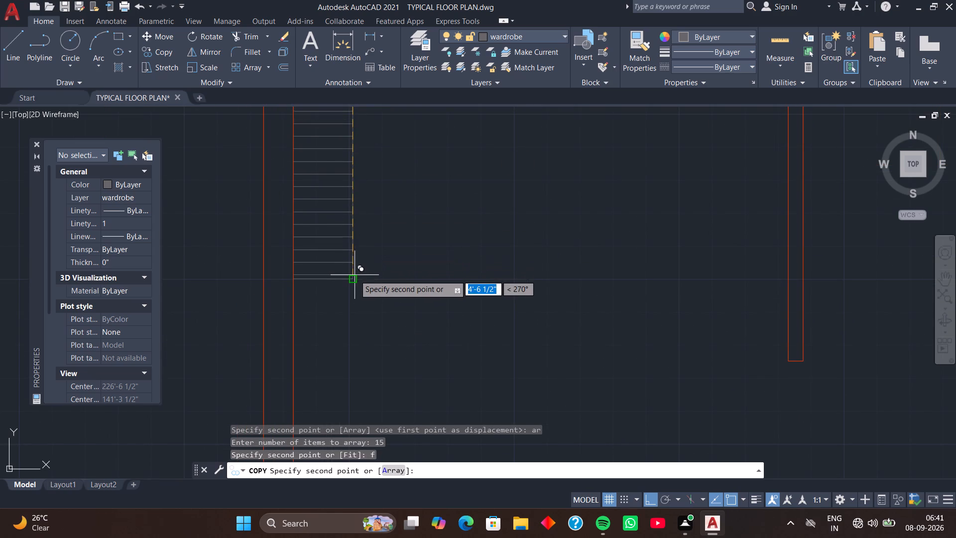
click(355, 277)
Draw an L-shaped wardrobe outline in the left unit's upper-right bedroom, from the door-opening corner to the top wall, 1'6" deep with a 3' extension.
scroll(410, 266, down, 1)
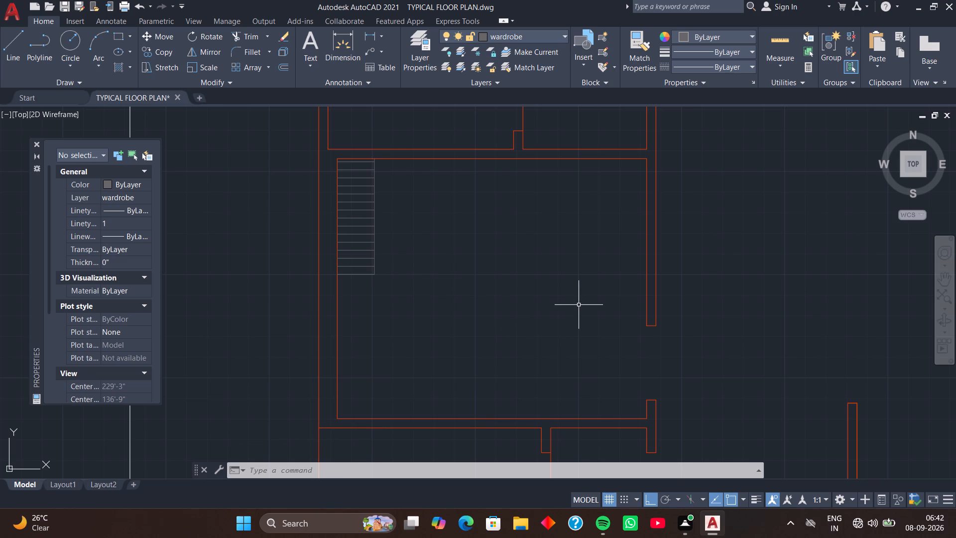
scroll(585, 300, down, 3)
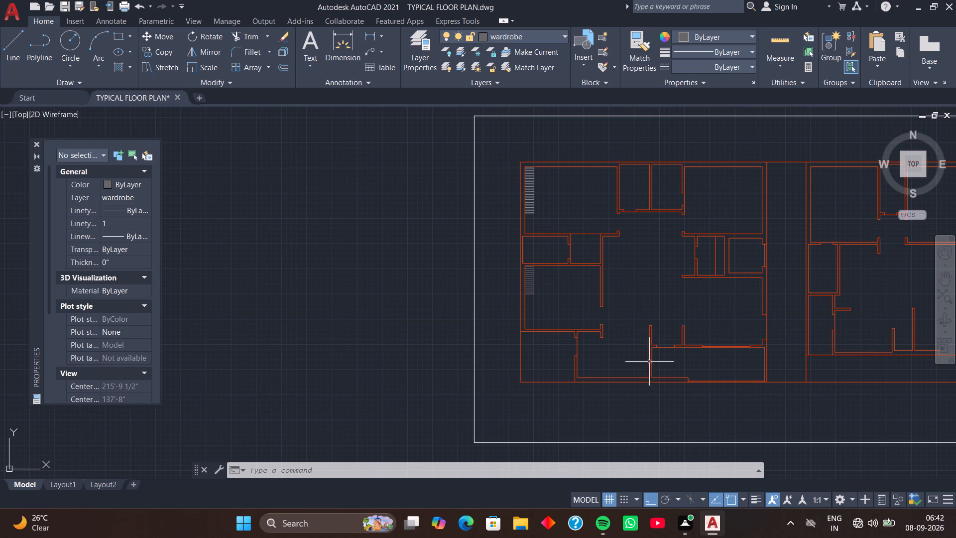
middle_drag(655, 376, 636, 330)
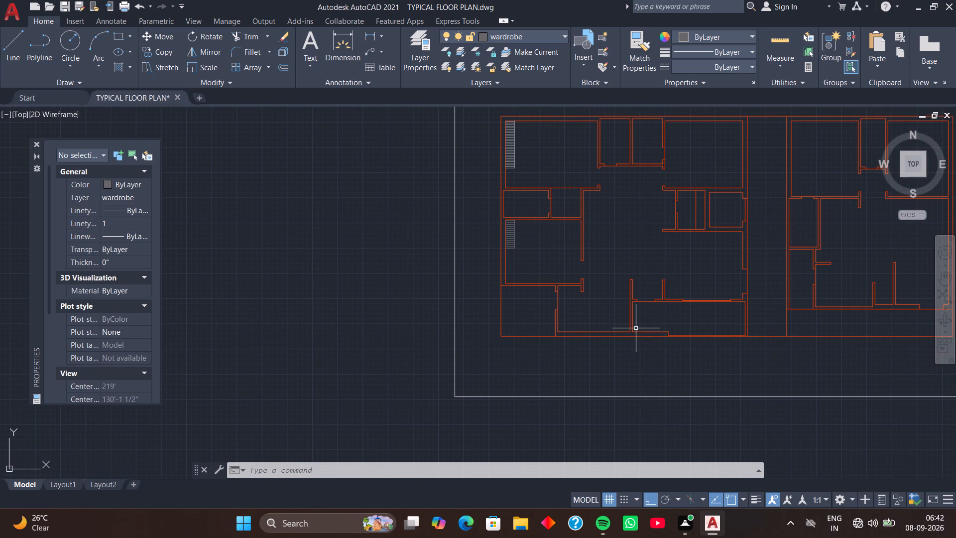
middle_drag(642, 279, 588, 394)
middle_drag(626, 266, 611, 313)
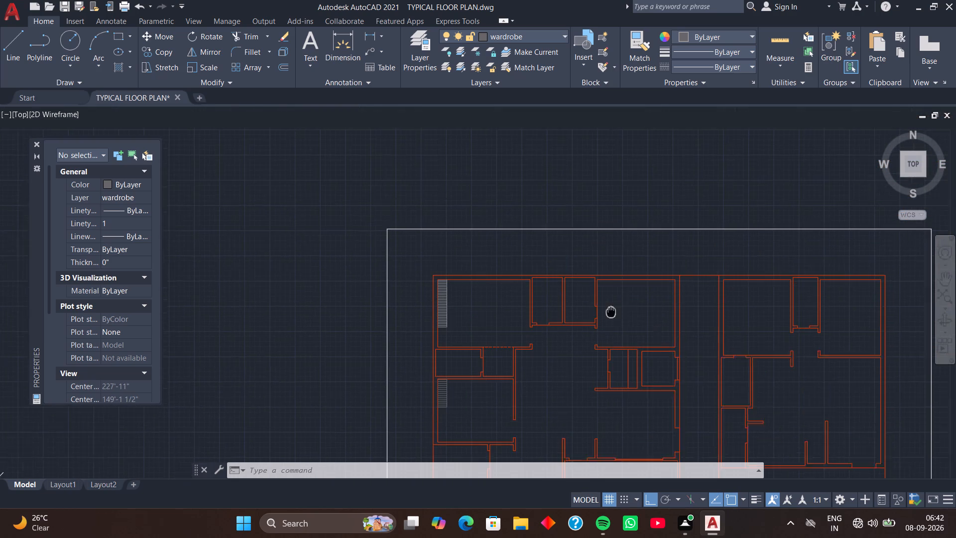
middle_drag(611, 313, 607, 321)
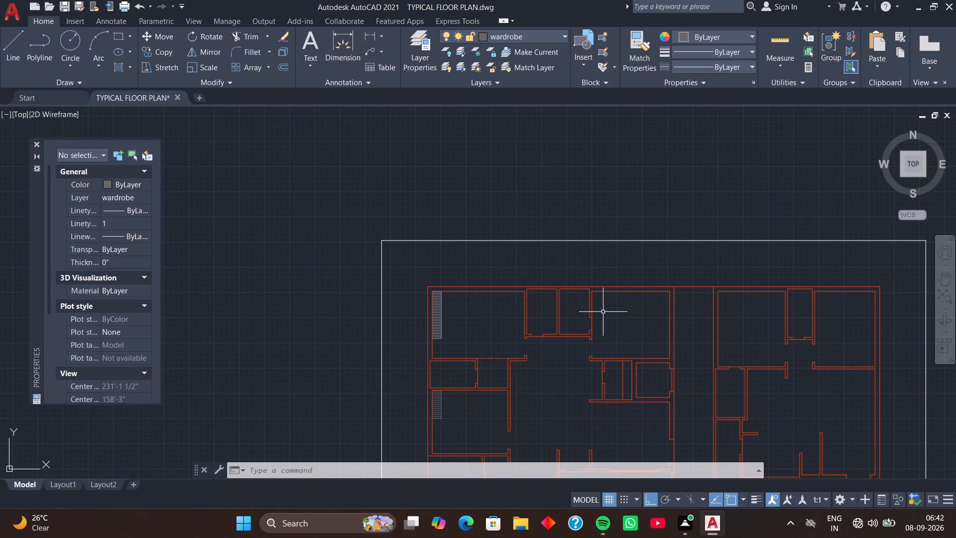
scroll(601, 313, up, 4)
middle_drag(594, 309, 625, 321)
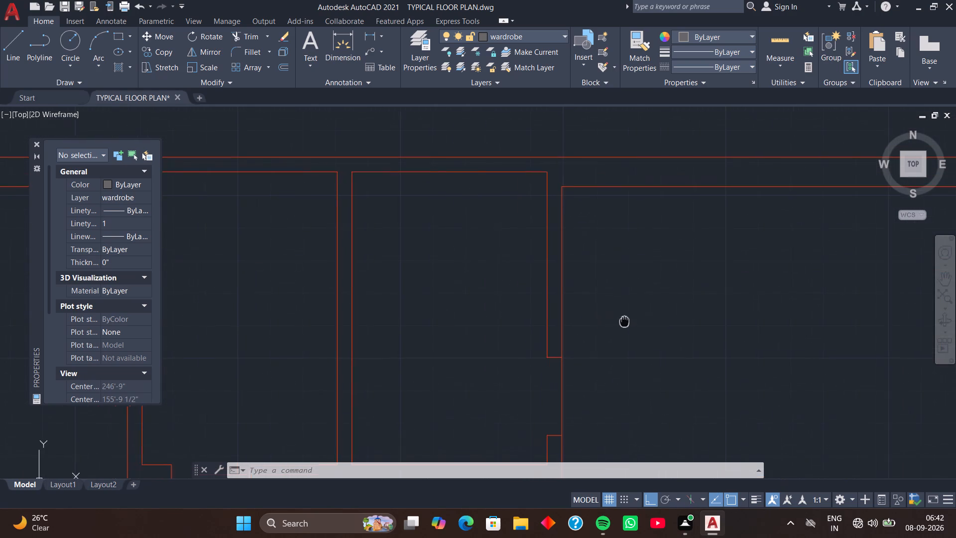
middle_drag(625, 321, 626, 322)
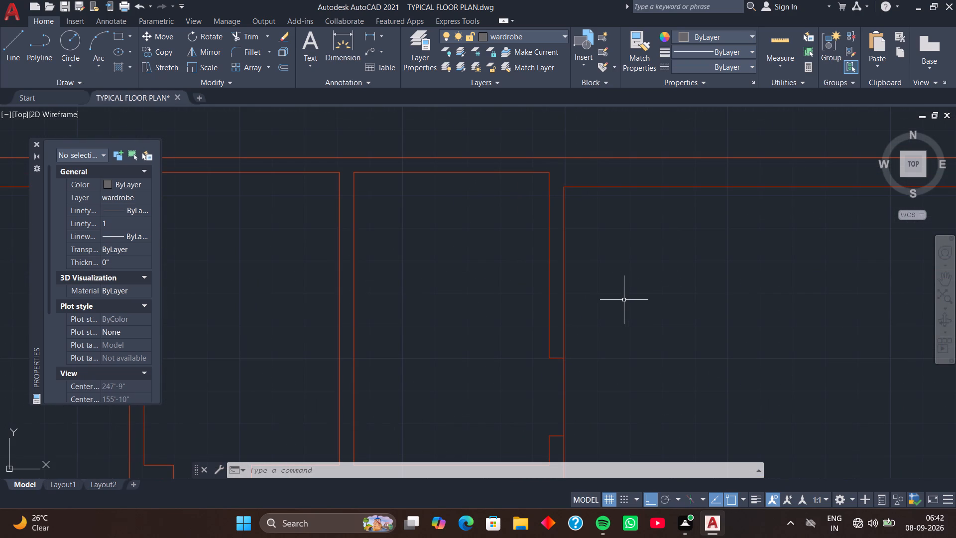
key(l)
key(space)
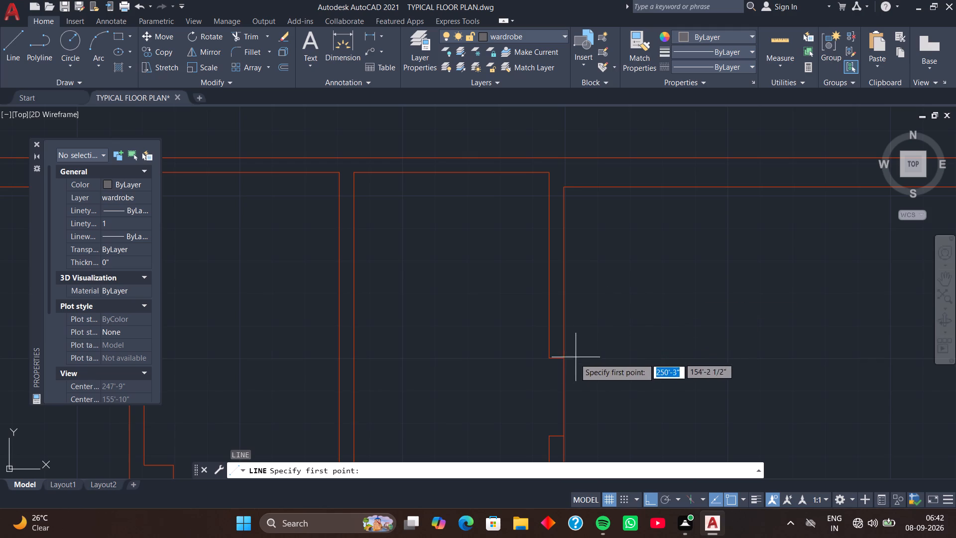
click(567, 359)
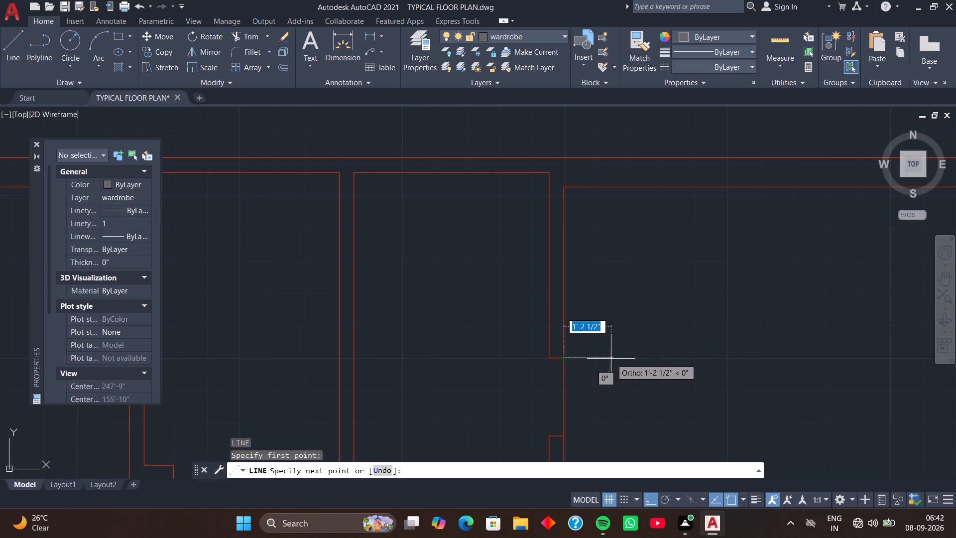
text(1'6)
key(Return)
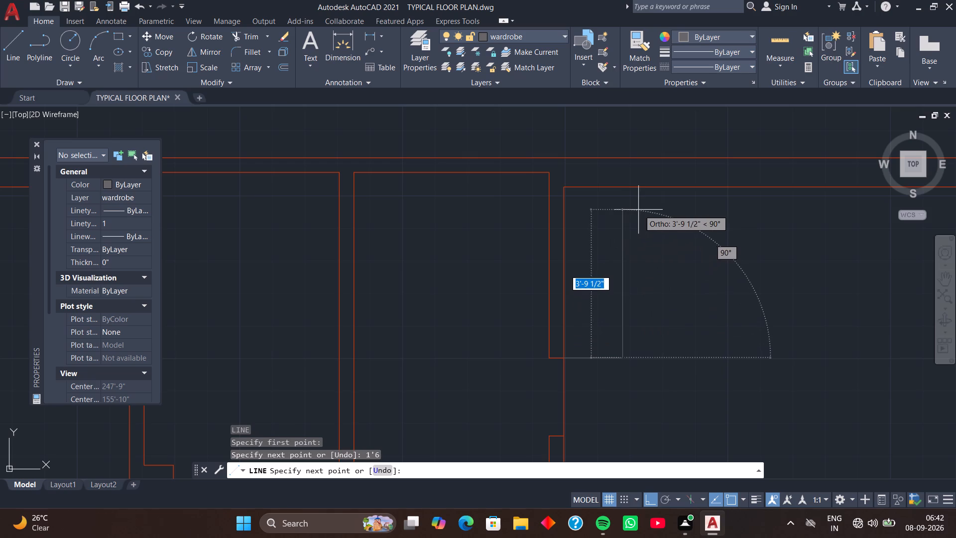
click(622, 188)
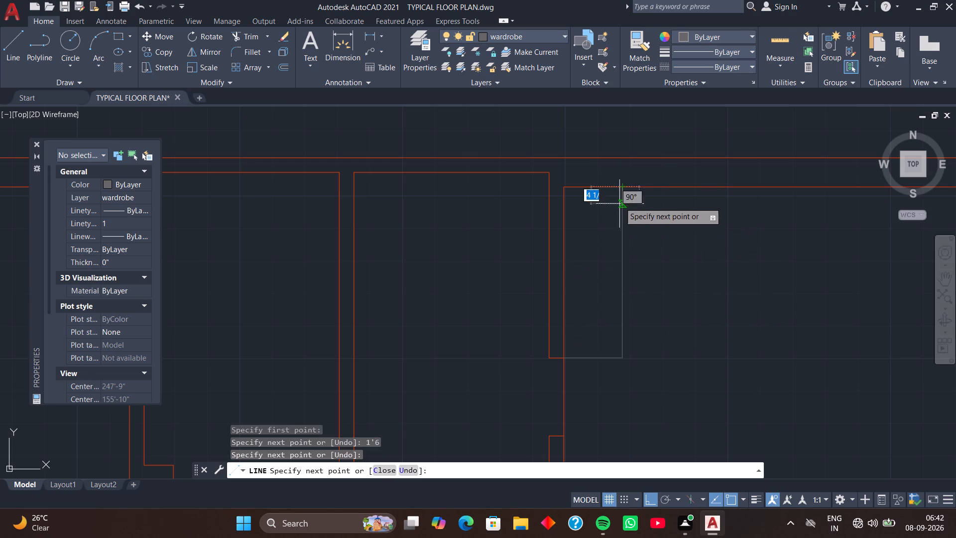
text(1'6)
key(Return)
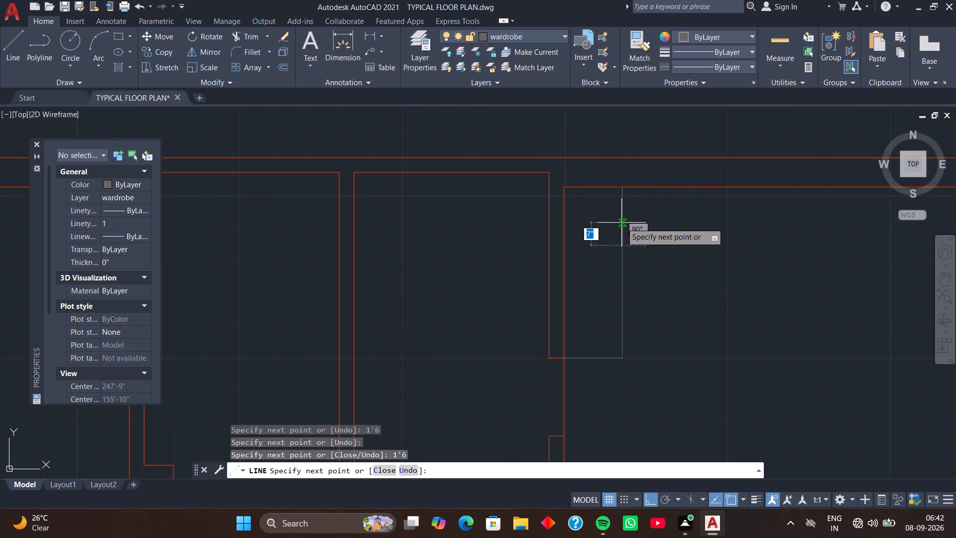
scroll(857, 256, down, 2)
middle_drag(837, 252, 683, 268)
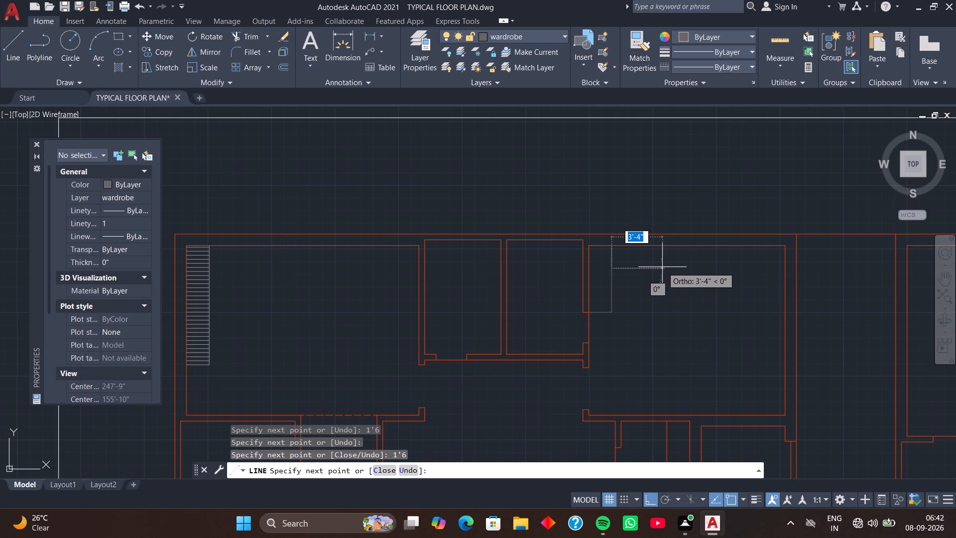
text(3')
key(Return)
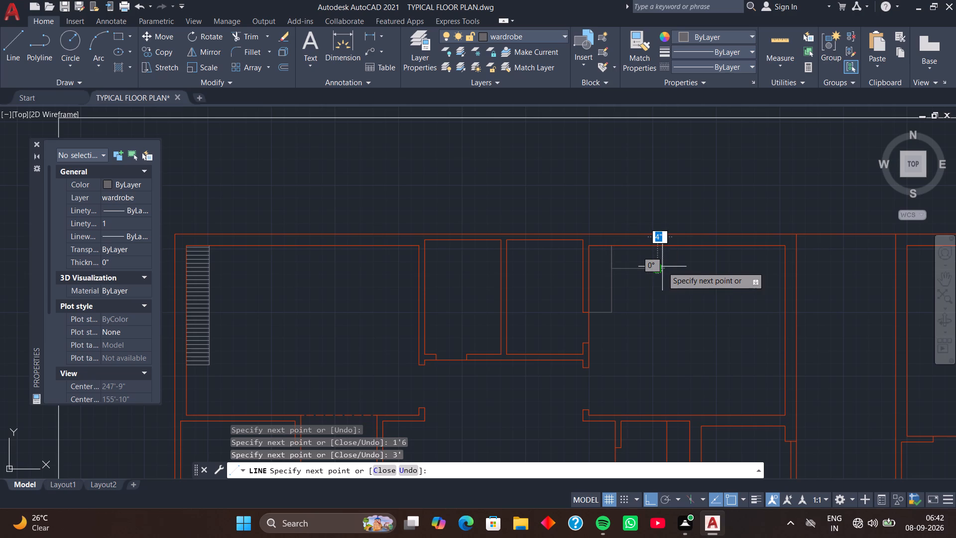
click(660, 242)
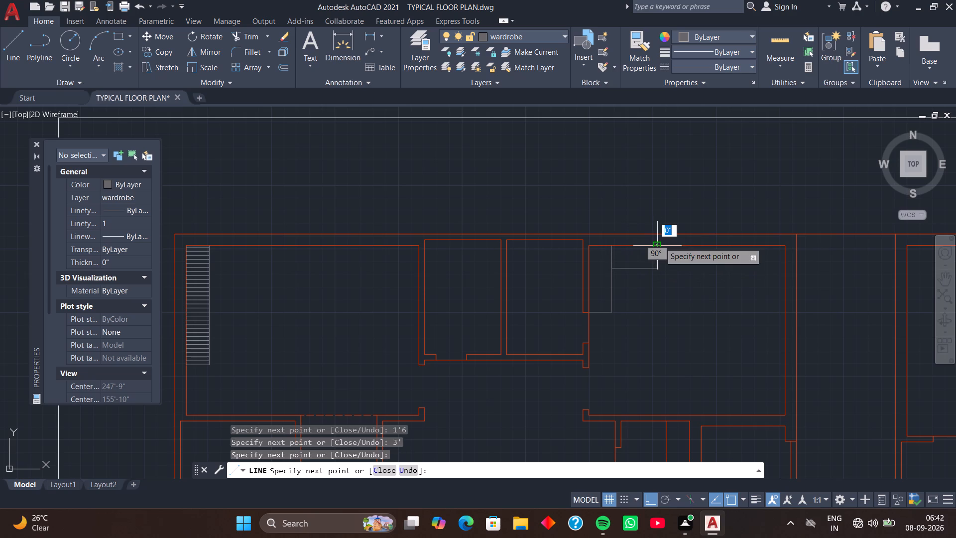
key(space)
Remove the overlapping vertical lines between the L-shaped wardrobe's inner corner and the top wall, using Erase and Trim.
middle_drag(603, 252, 609, 290)
scroll(611, 291, up, 4)
click(632, 290)
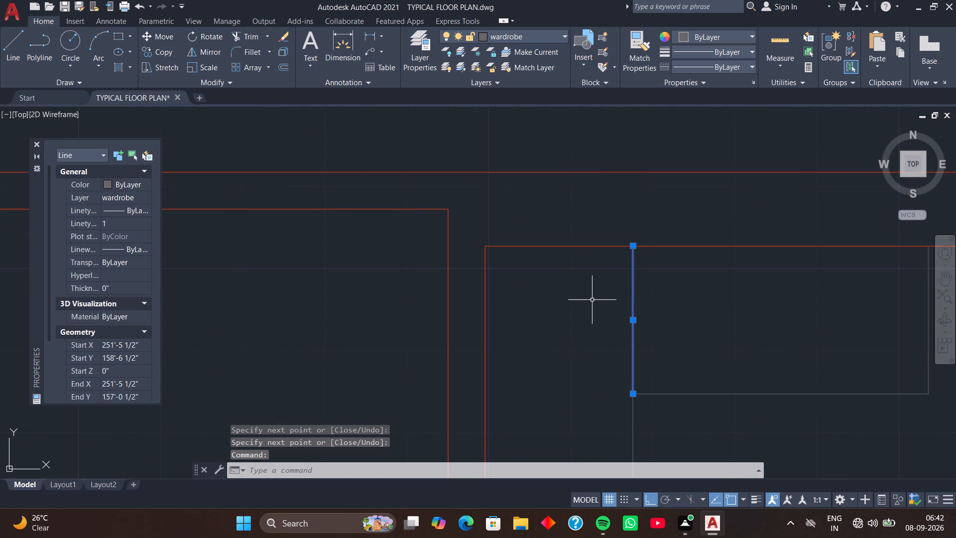
key(Delete)
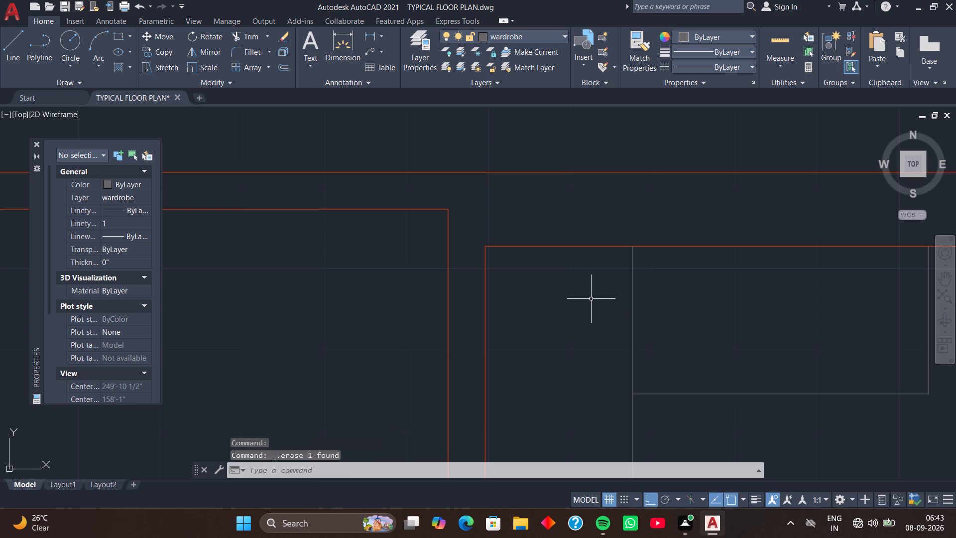
key(t)
text(r)
key(space)
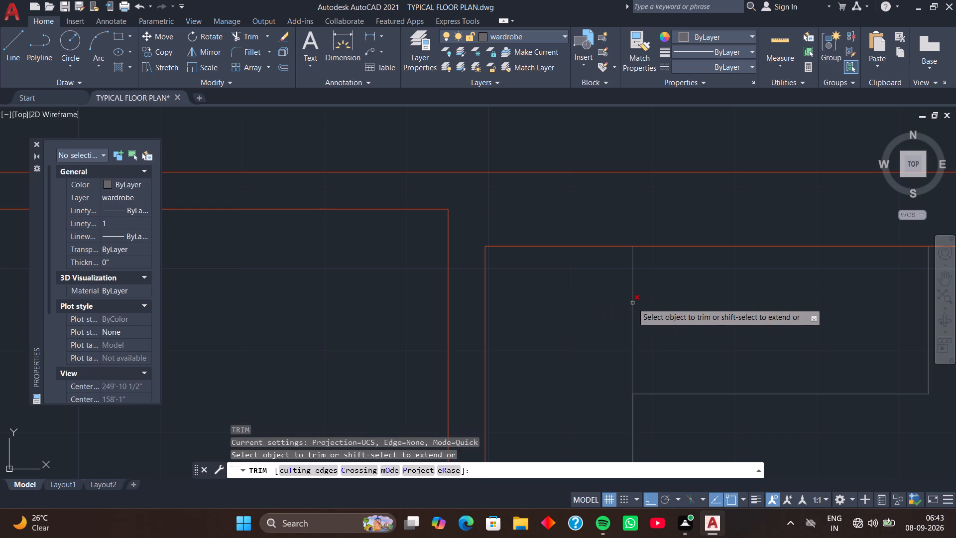
click(632, 303)
key(space)
scroll(632, 303, down, 2)
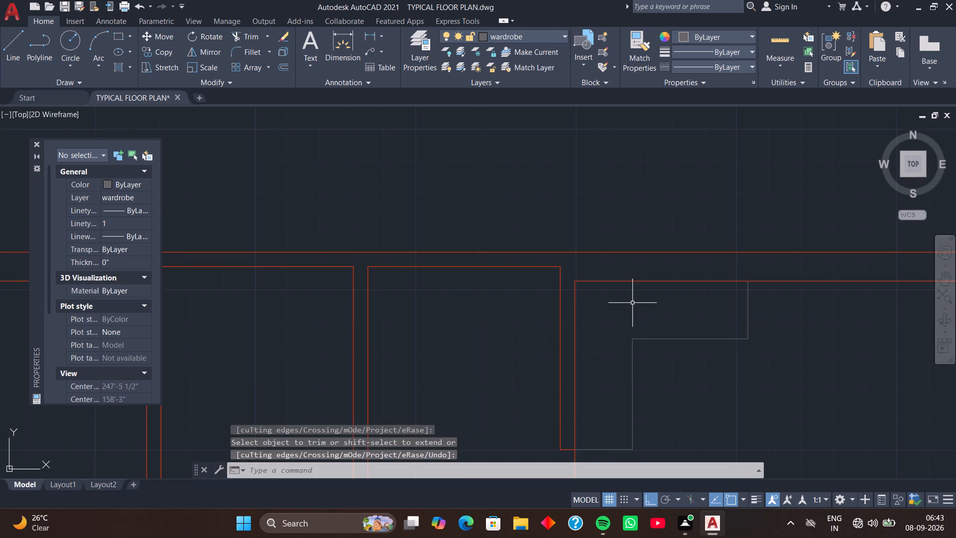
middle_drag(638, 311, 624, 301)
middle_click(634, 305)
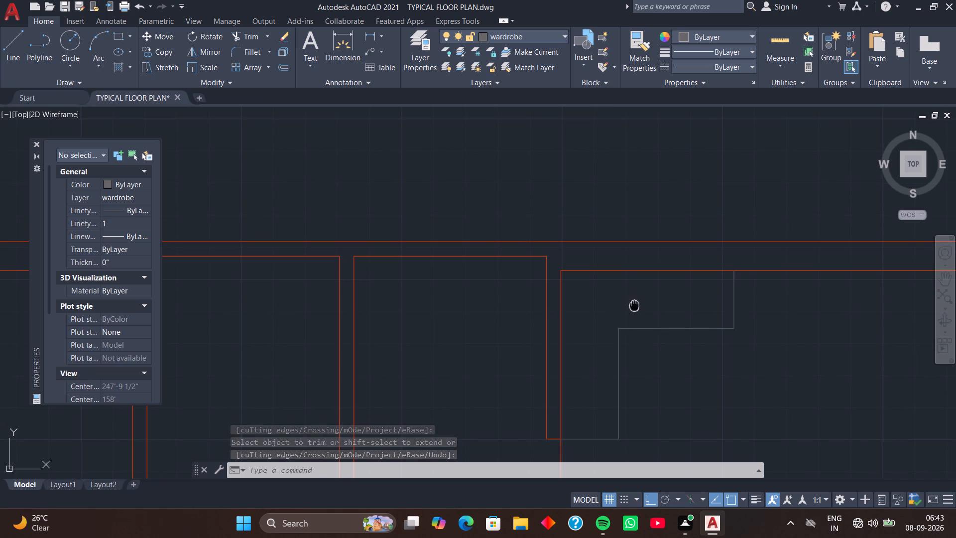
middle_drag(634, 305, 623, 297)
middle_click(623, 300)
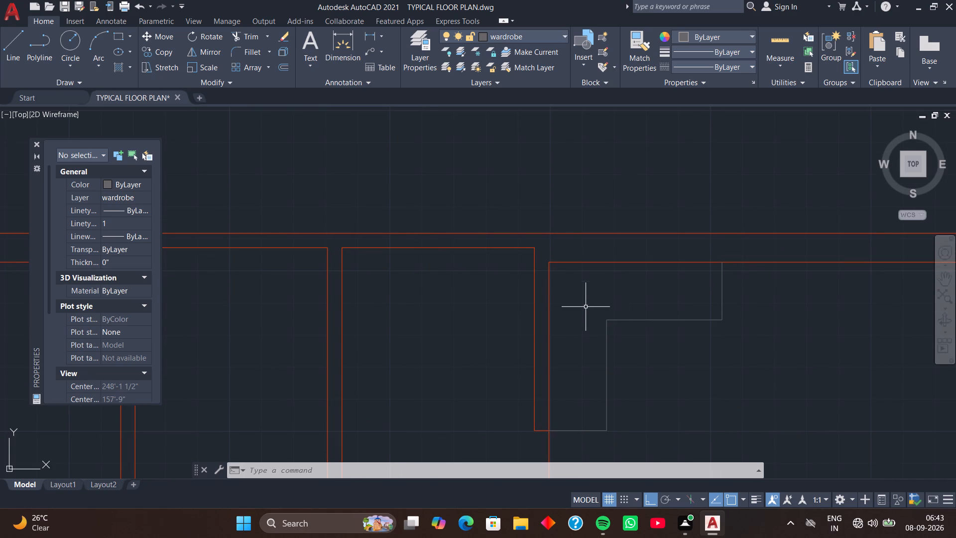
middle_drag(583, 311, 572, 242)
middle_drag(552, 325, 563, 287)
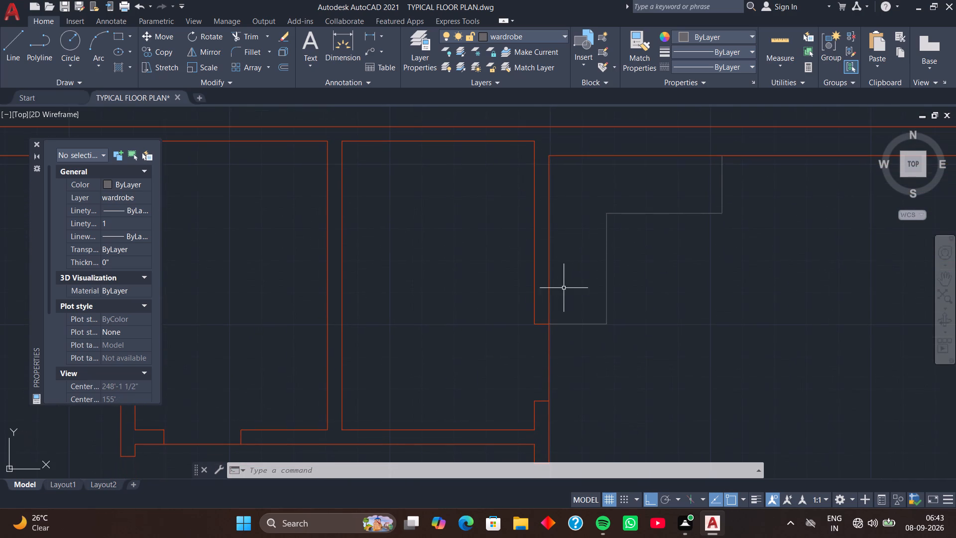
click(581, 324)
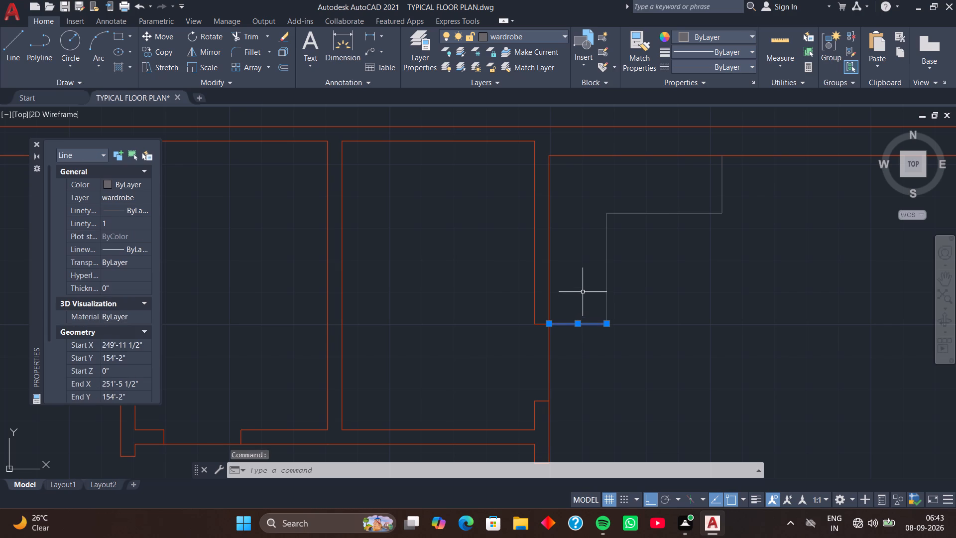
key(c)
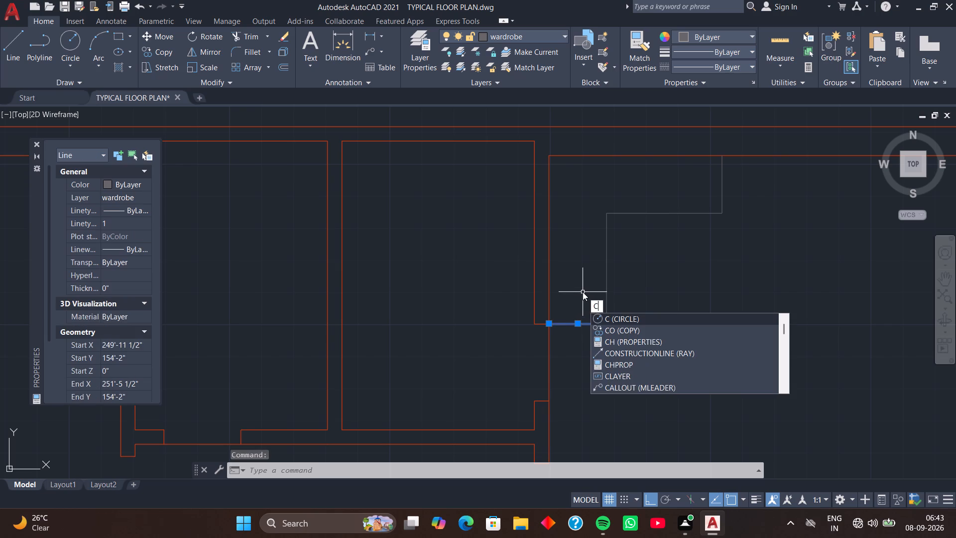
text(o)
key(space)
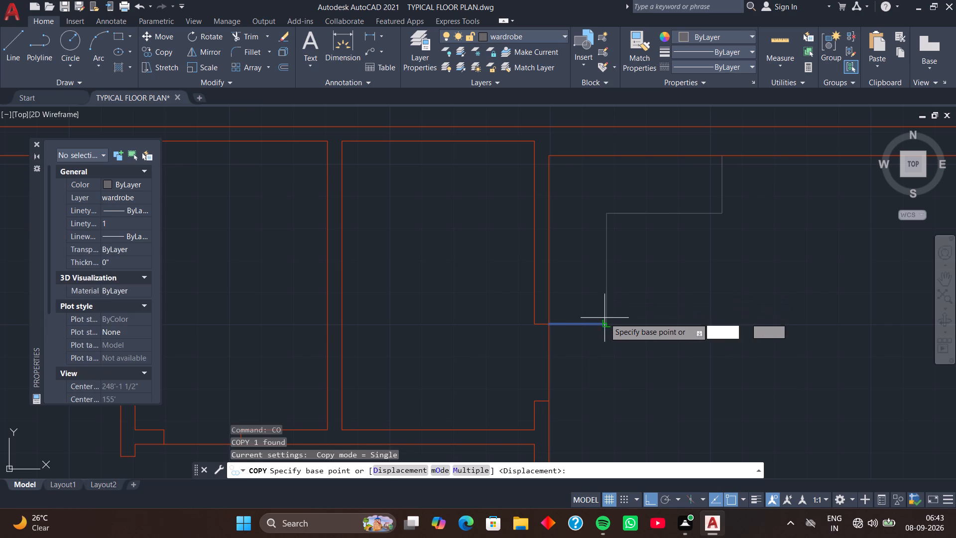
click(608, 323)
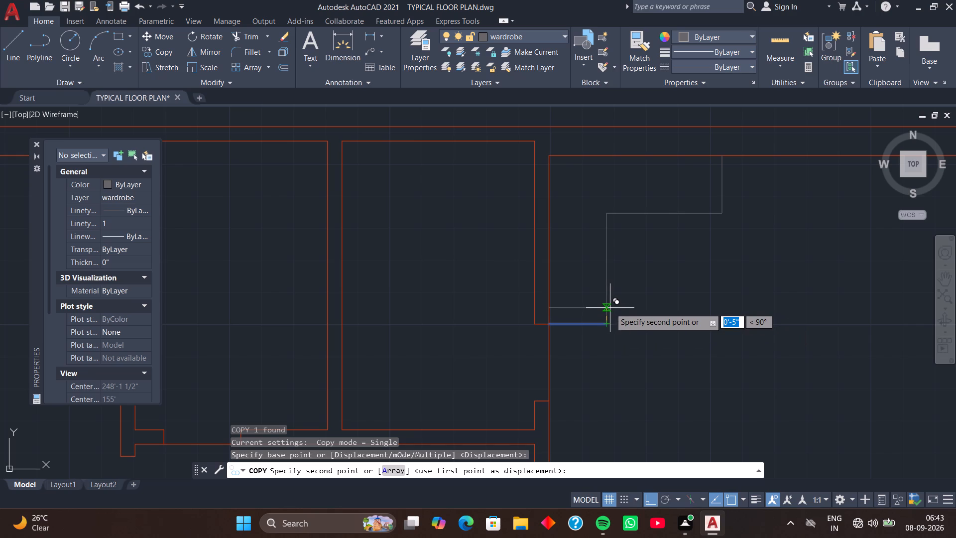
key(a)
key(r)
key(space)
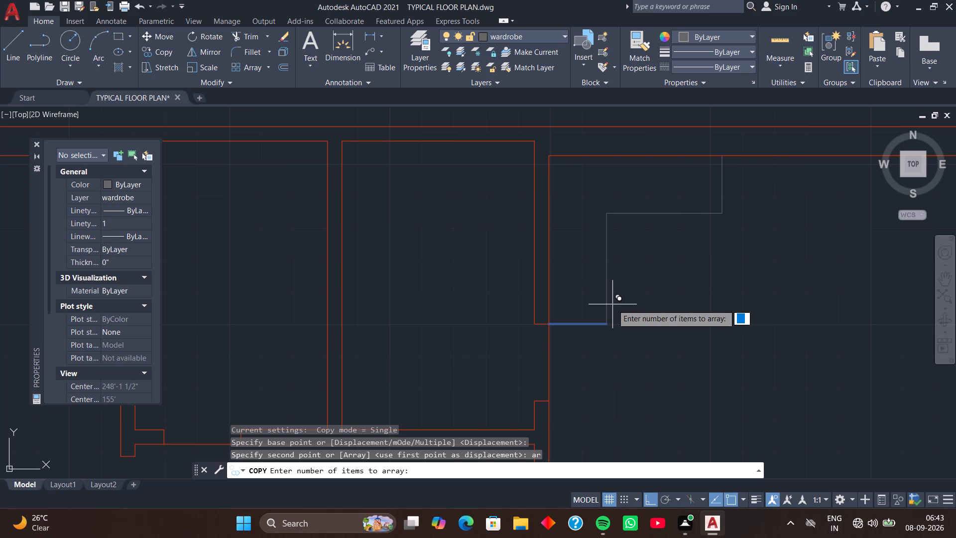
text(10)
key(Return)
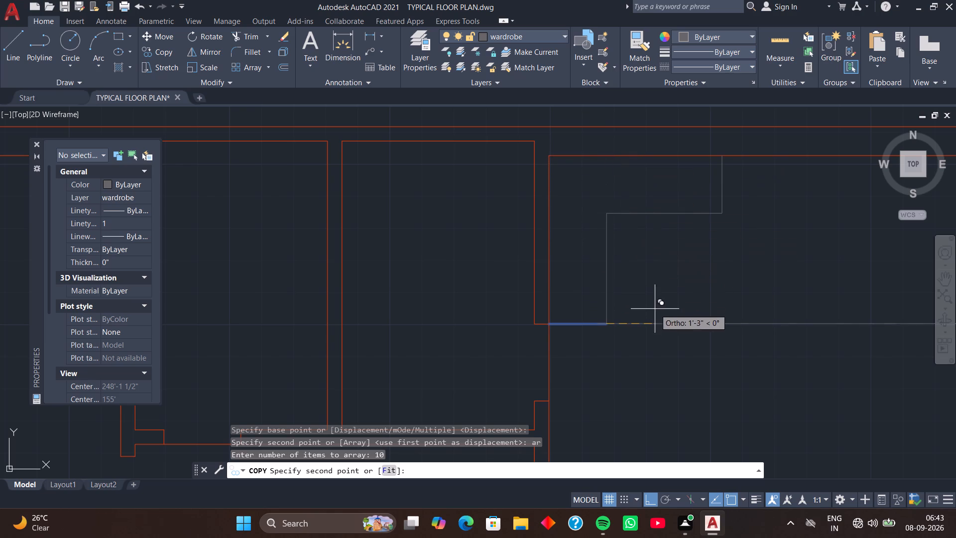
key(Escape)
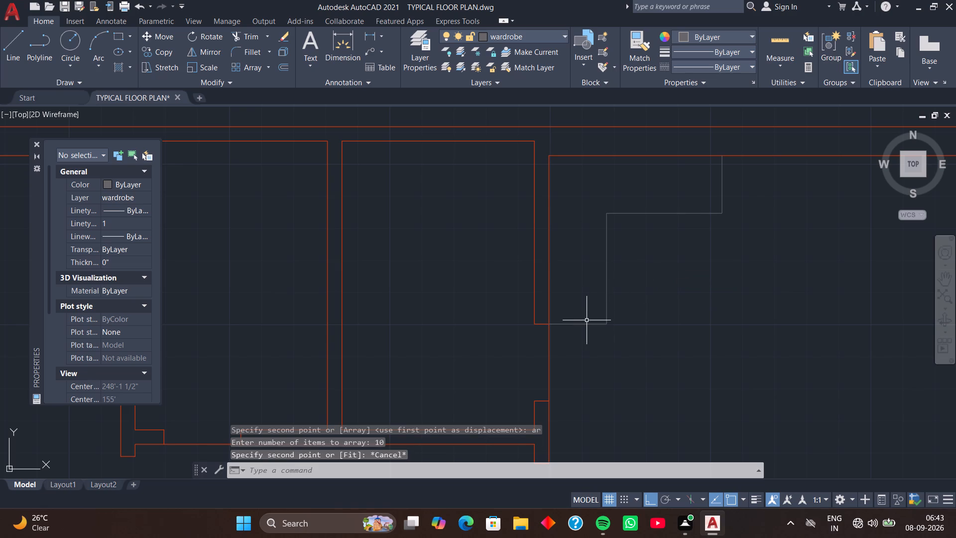
Copy the L-shaped wardrobe's bottom line as an array of 15 items fitted up to the room's top wall.
click(588, 323)
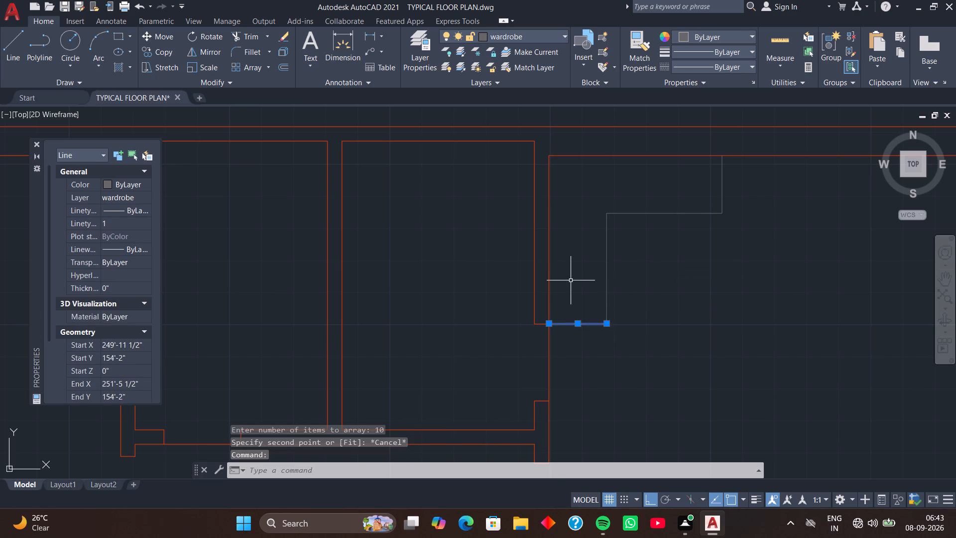
key(c)
text(o)
key(space)
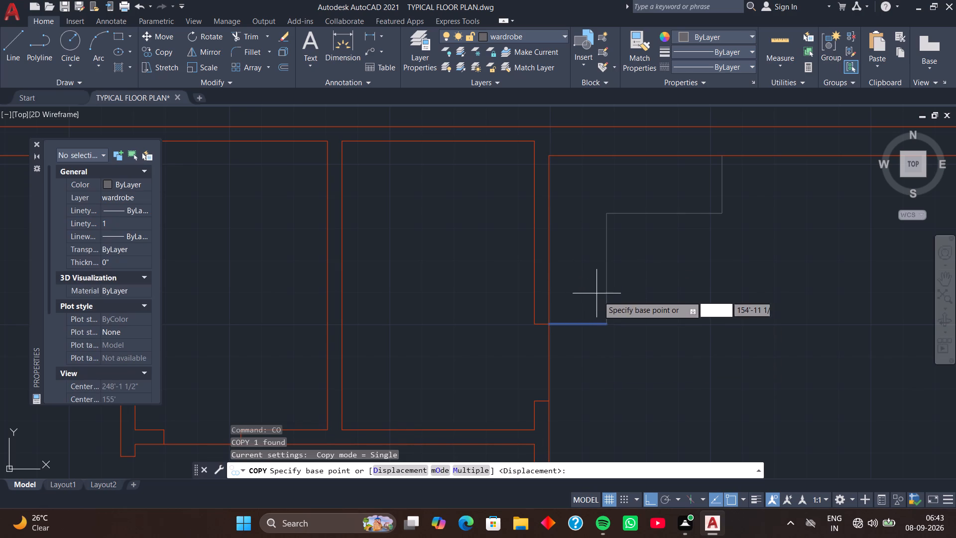
click(607, 322)
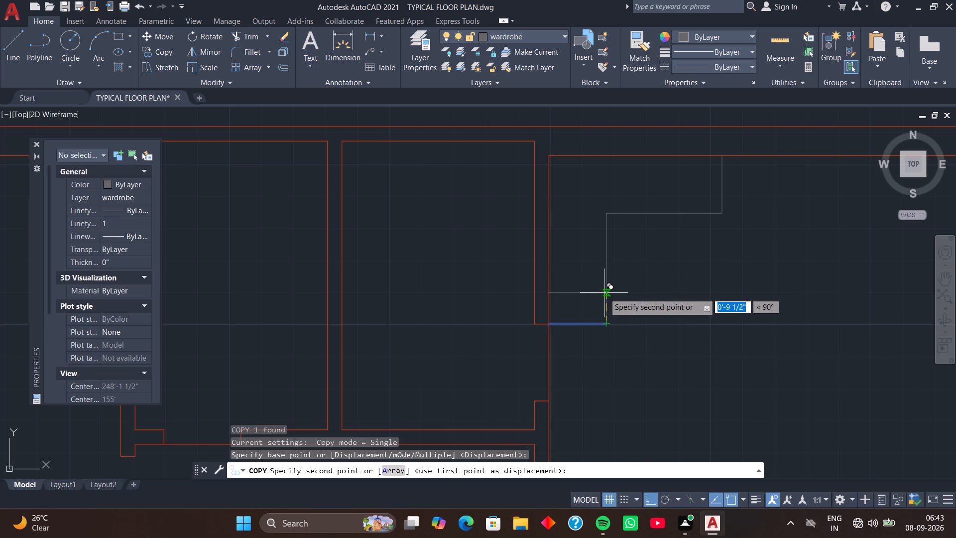
text(ar)
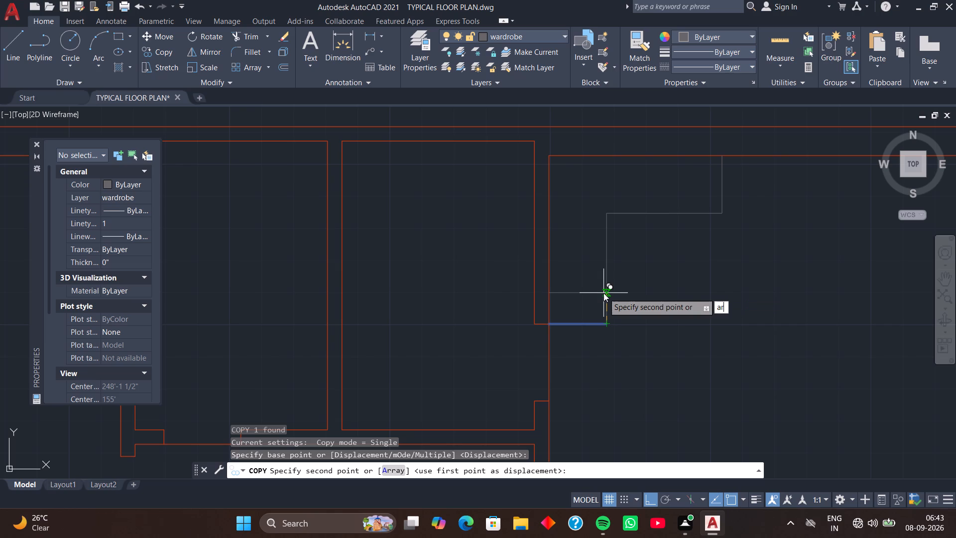
key(space)
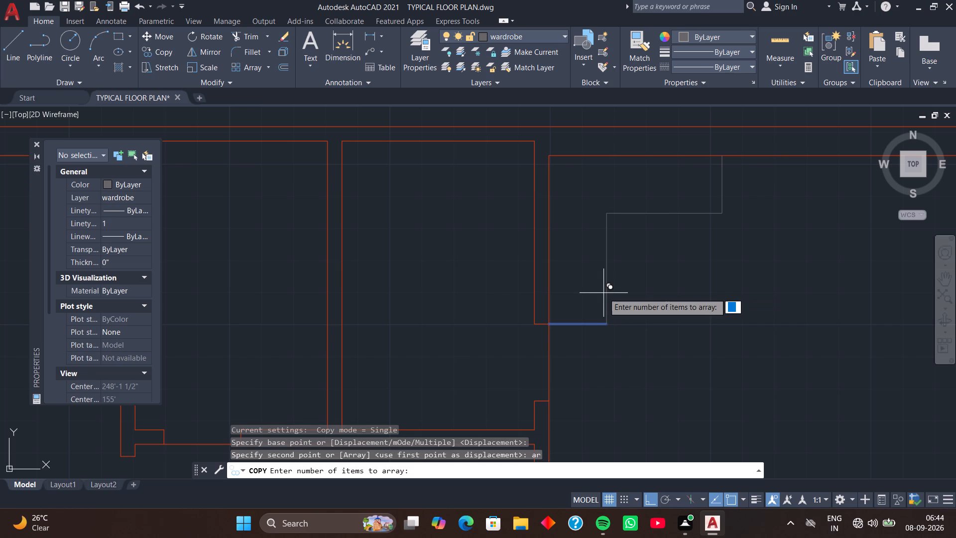
key(1)
text(5)
key(space)
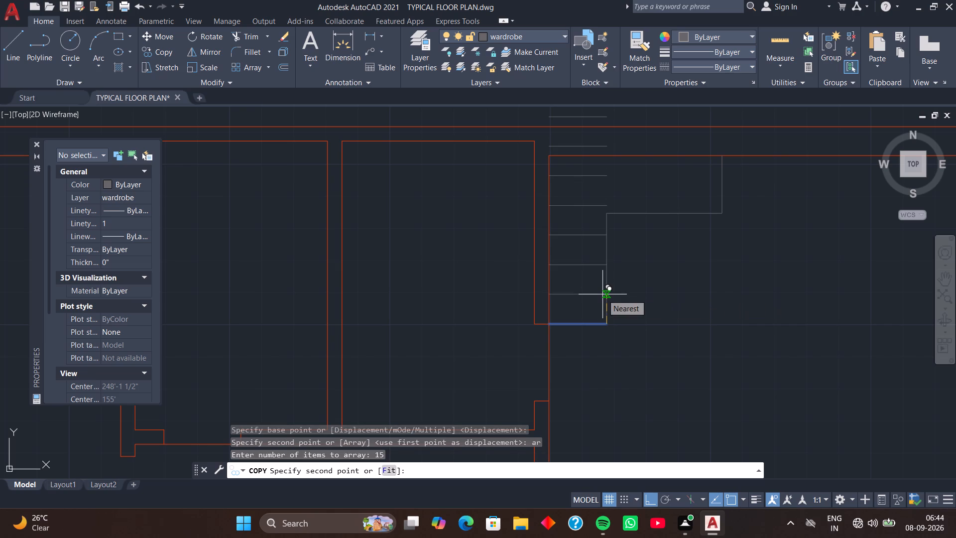
key(f)
key(space)
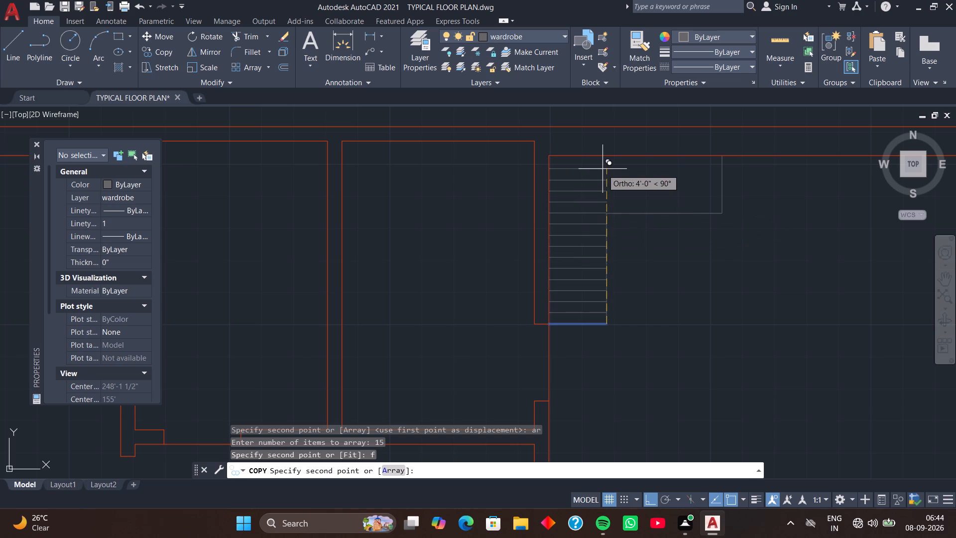
click(605, 158)
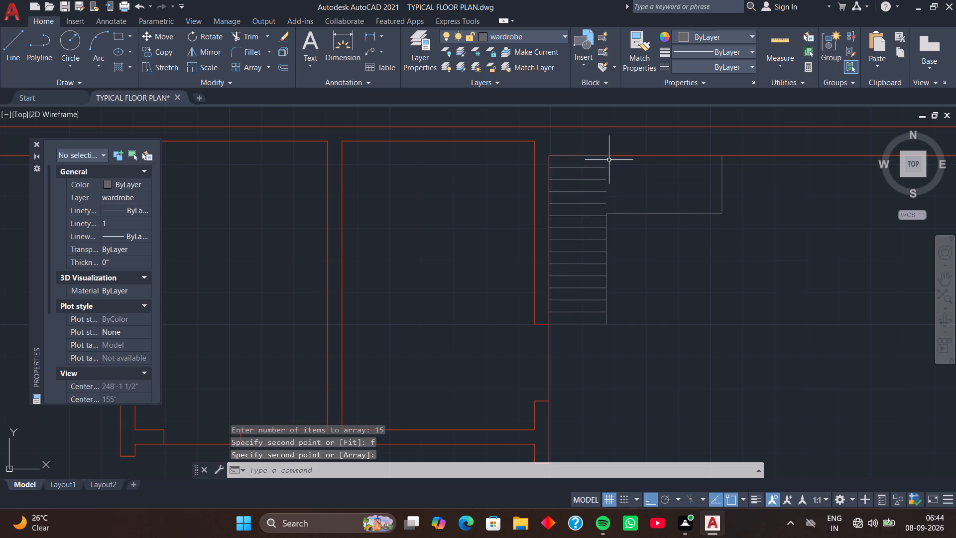
Delete the topmost arrayed line that overlaps the room's top wall.
middle_drag(640, 194, 619, 222)
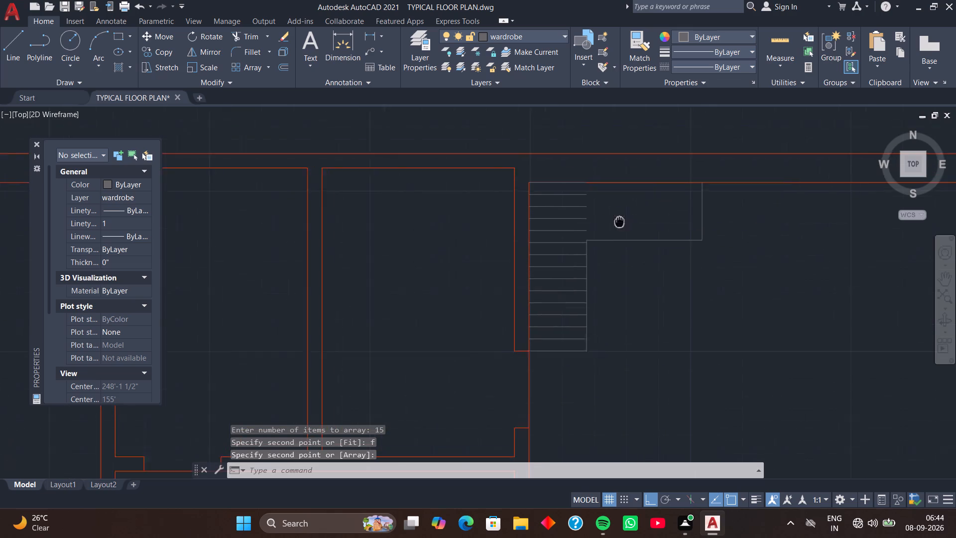
middle_drag(619, 222, 616, 278)
middle_drag(621, 262, 645, 279)
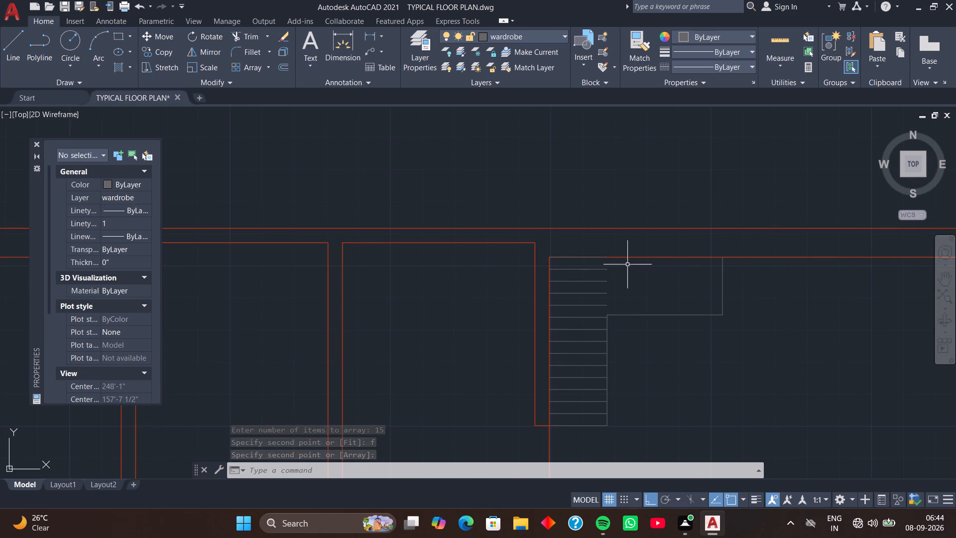
click(584, 260)
click(583, 258)
click(582, 257)
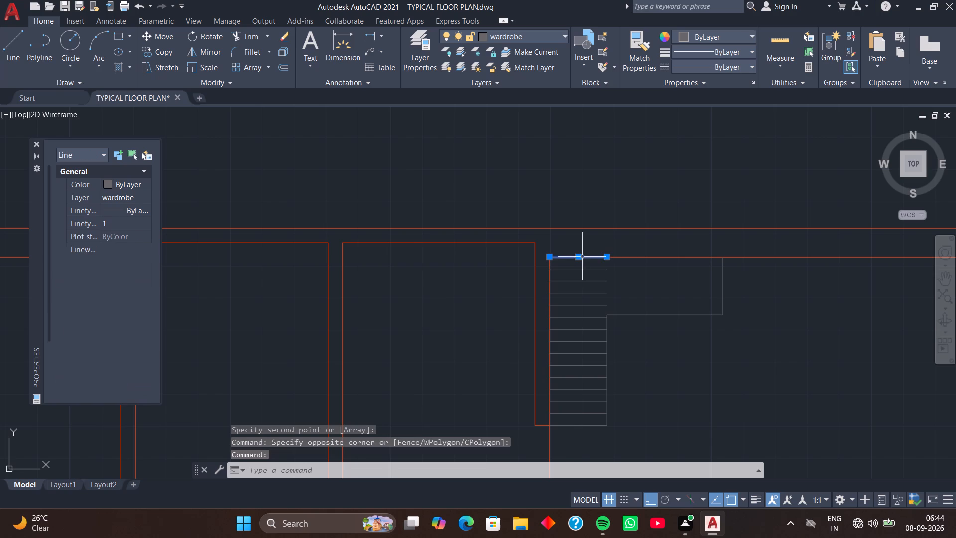
key(Delete)
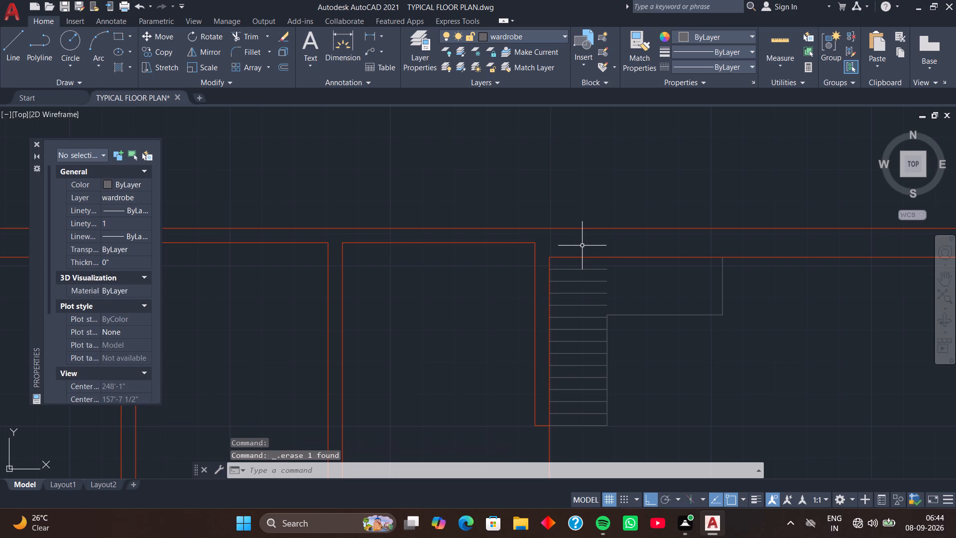
Extend the top four arrayed lines across to the end line of the L-shaped wardrobe's 3' extension.
text(ex)
key(space)
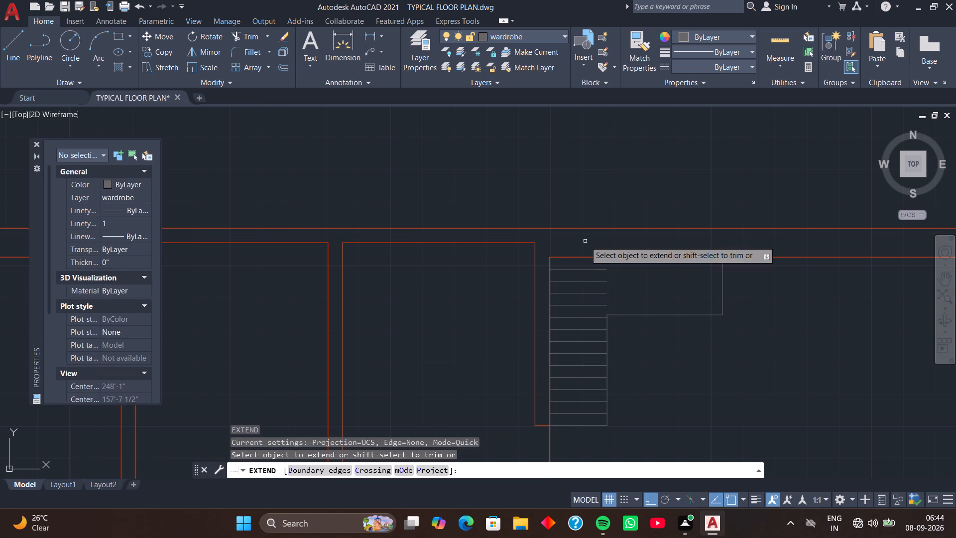
drag(600, 264, 600, 304)
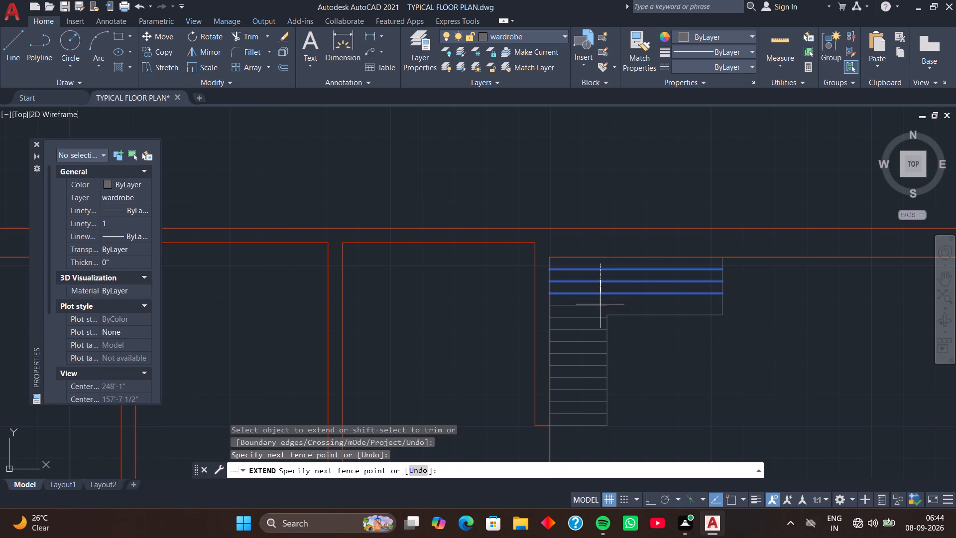
drag(600, 304, 600, 308)
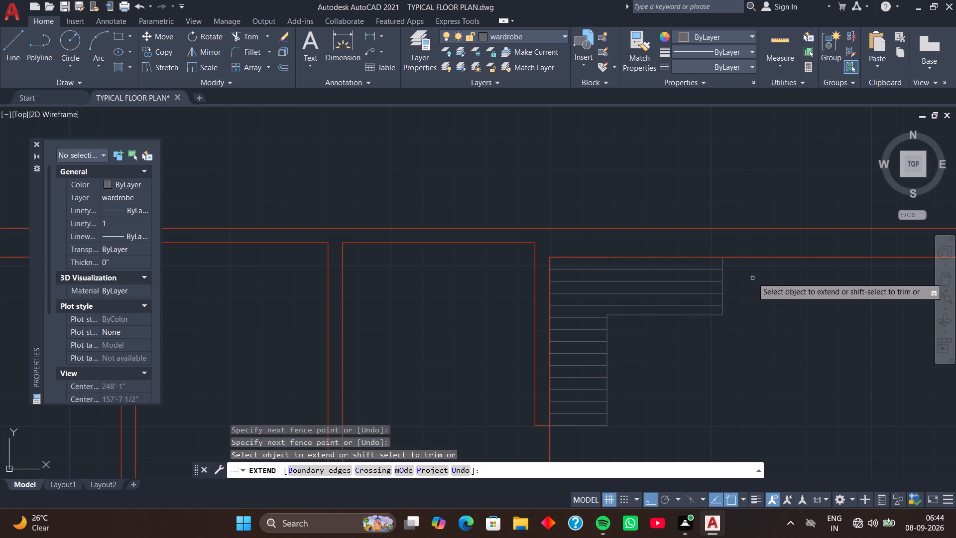
key(space)
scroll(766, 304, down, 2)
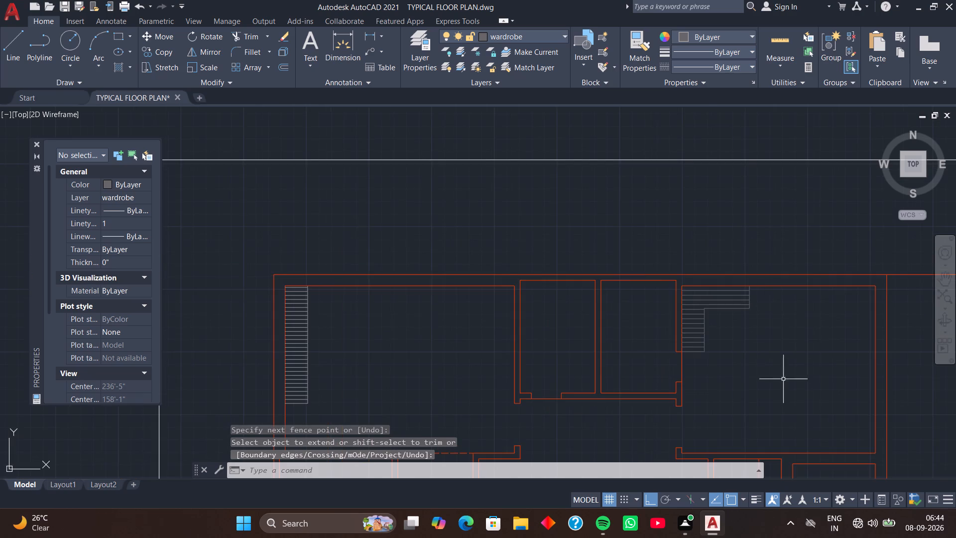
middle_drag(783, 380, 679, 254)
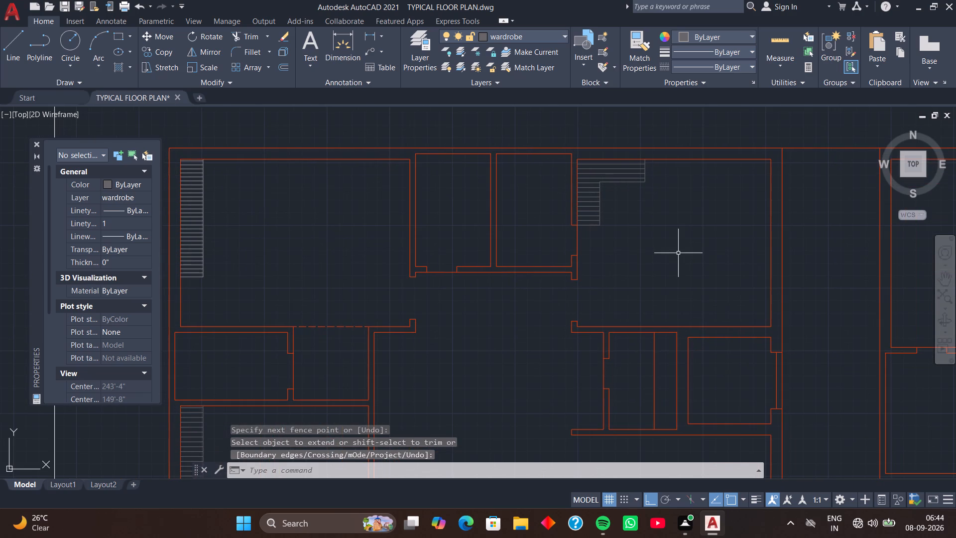
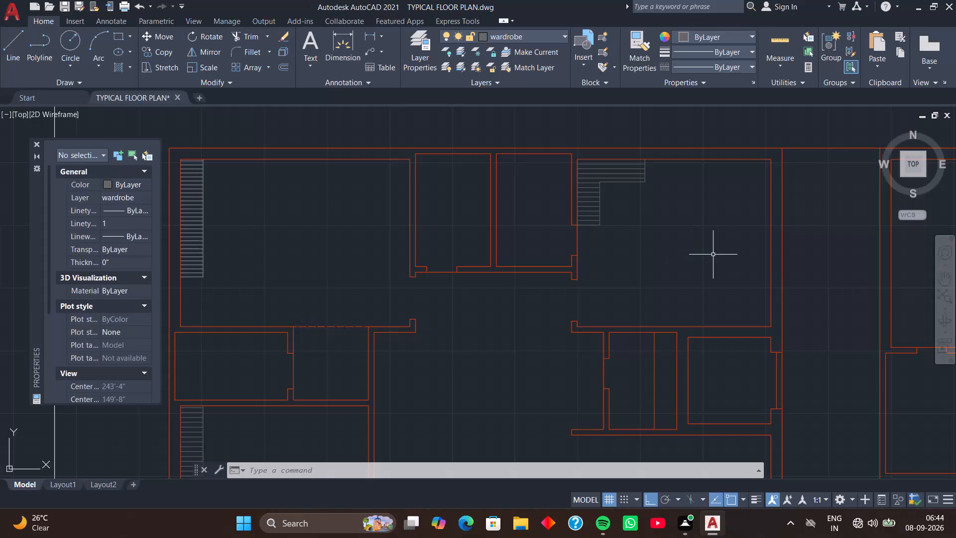
Draw a 1'6" deep wardrobe outline in the far upper-right bedroom, from the lower end of its left wall up to the top wall.
scroll(713, 255, down, 3)
middle_drag(762, 263, 622, 244)
middle_drag(683, 254, 653, 268)
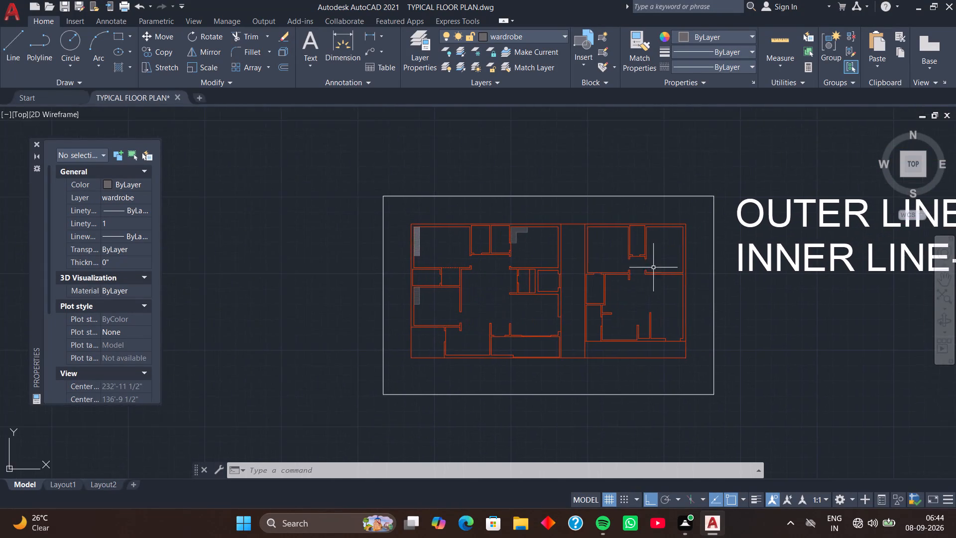
scroll(651, 267, up, 4)
middle_drag(637, 241, 627, 369)
middle_drag(631, 329, 632, 367)
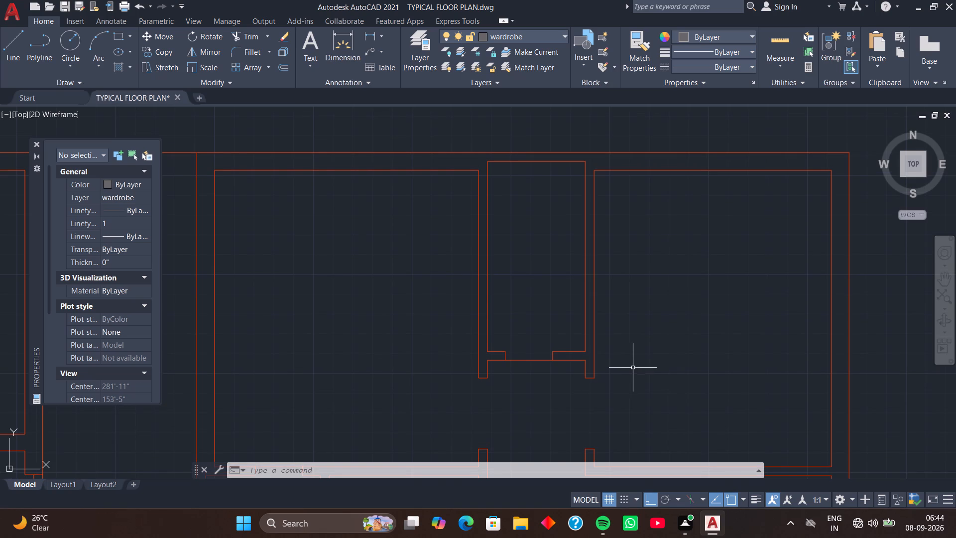
key(j)
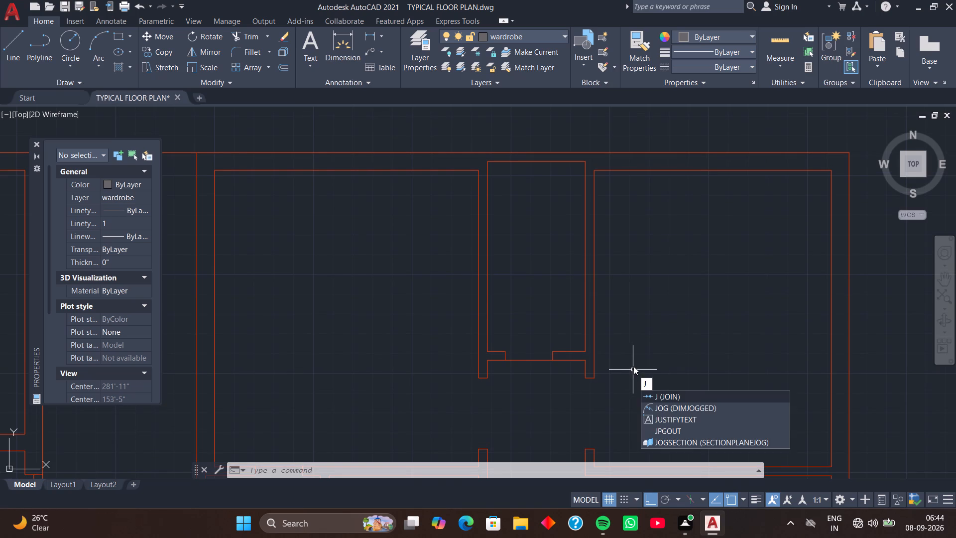
key(BackSpace)
text(l)
key(space)
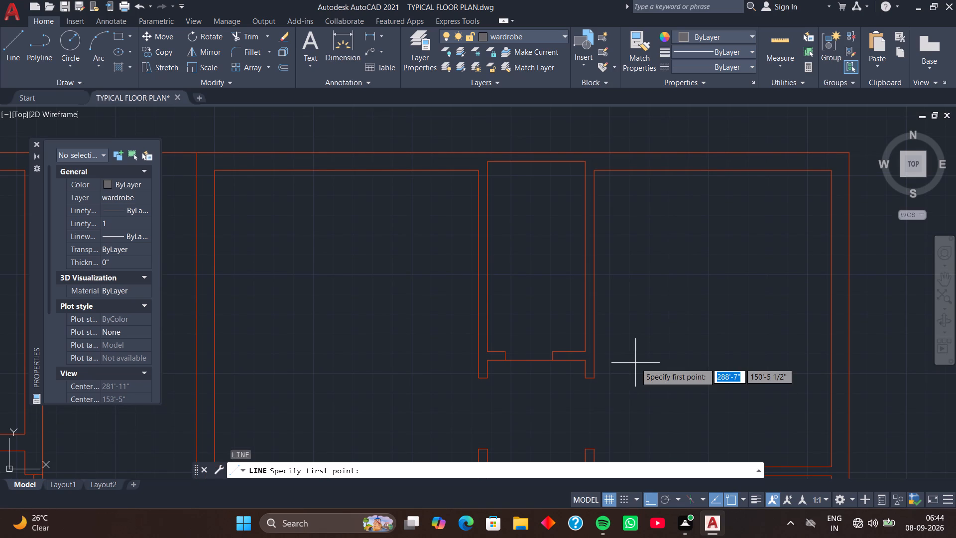
click(597, 378)
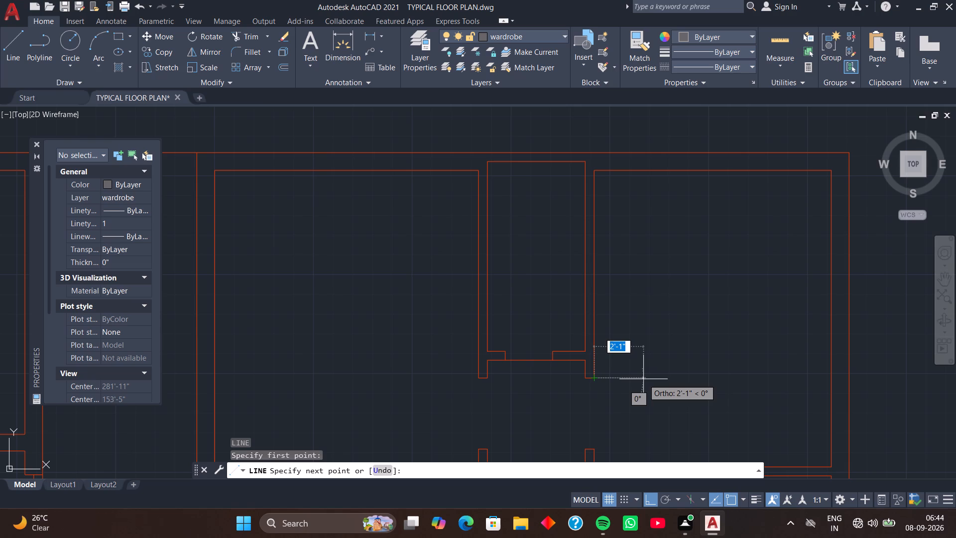
text(1'6)
key(Return)
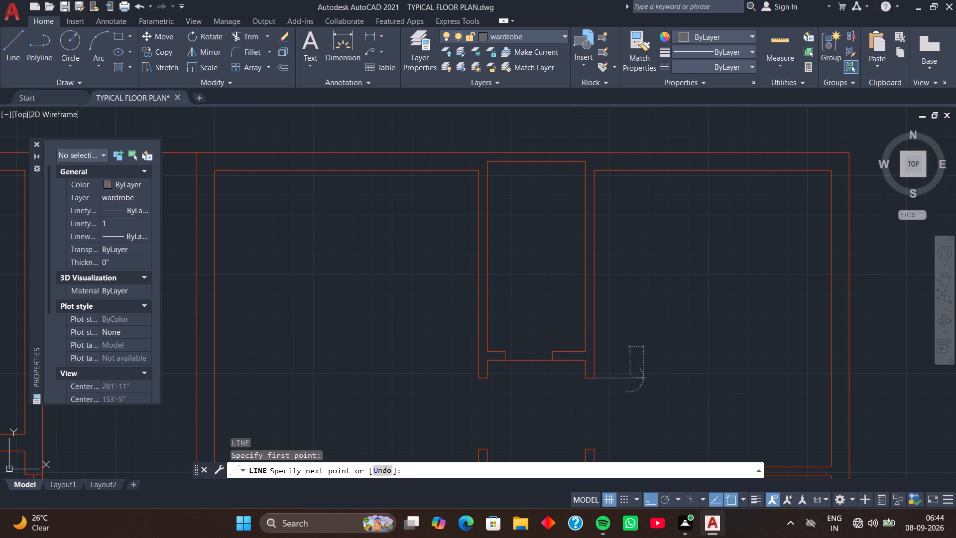
click(628, 172)
key(space)
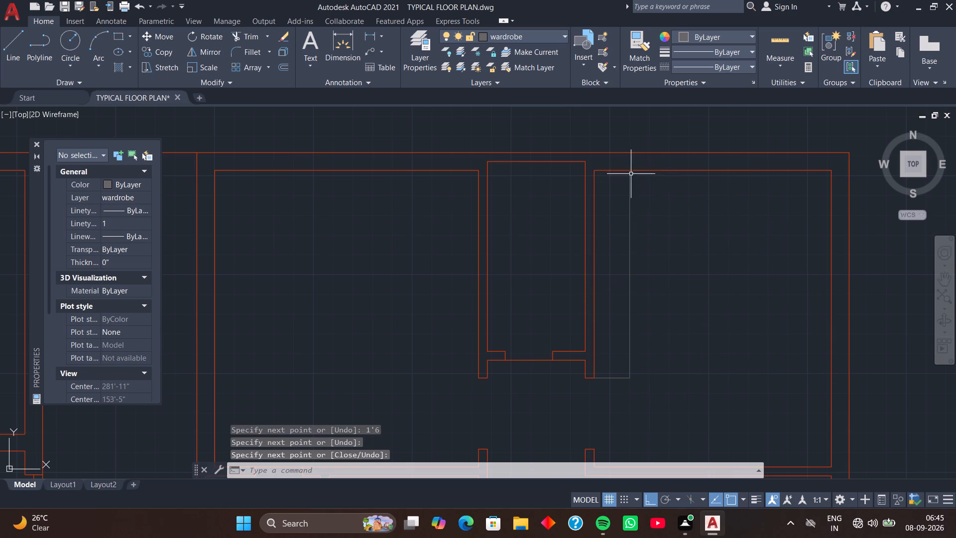
Copy the new wardrobe's bottom line as an array of 20 items fitted up to the bedroom's top wall.
middle_drag(621, 260, 635, 203)
scroll(635, 205, up, 1)
middle_drag(634, 277, 621, 173)
scroll(619, 165, down, 1)
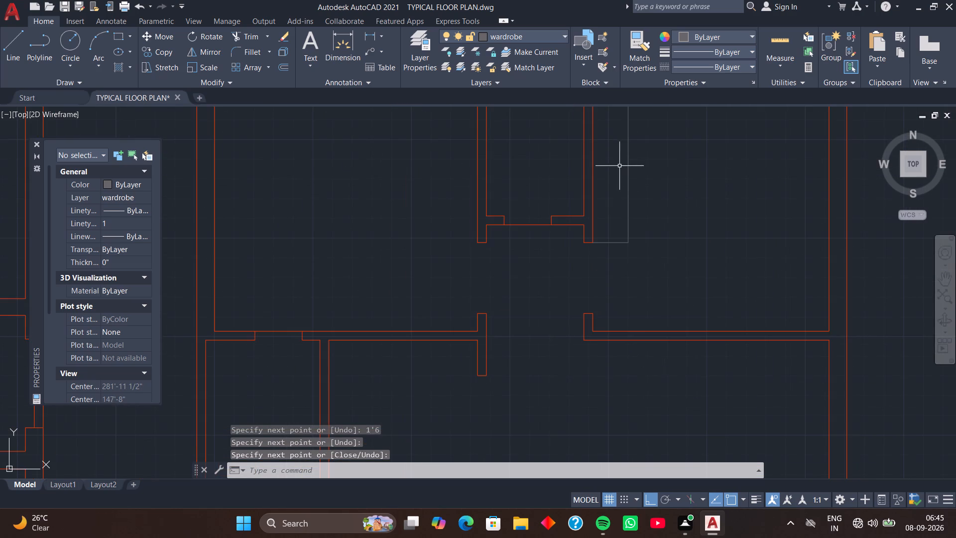
click(609, 243)
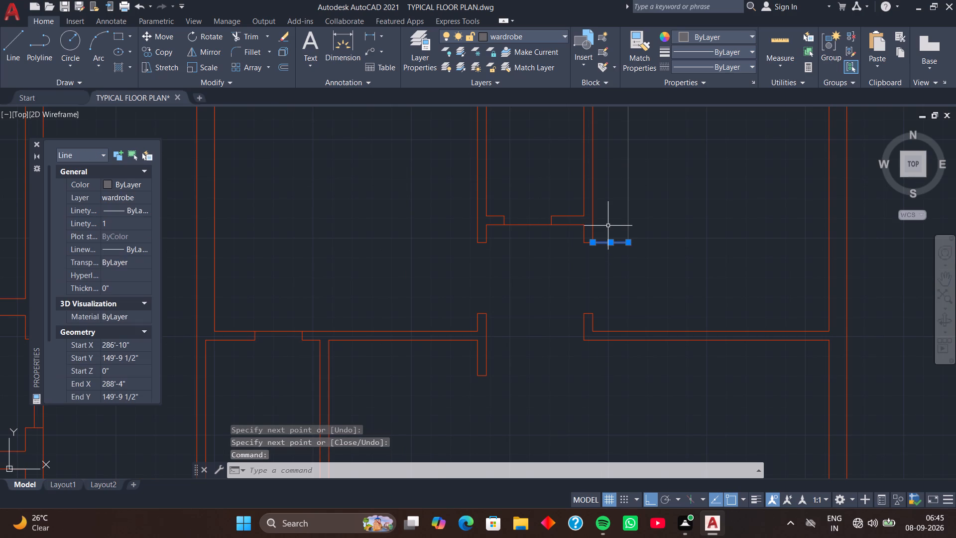
key(c)
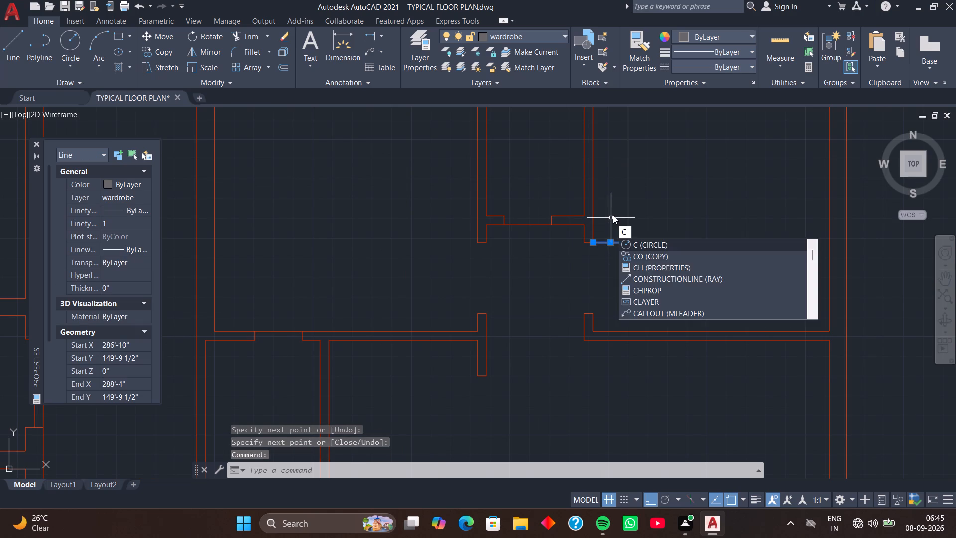
key(o)
key(space)
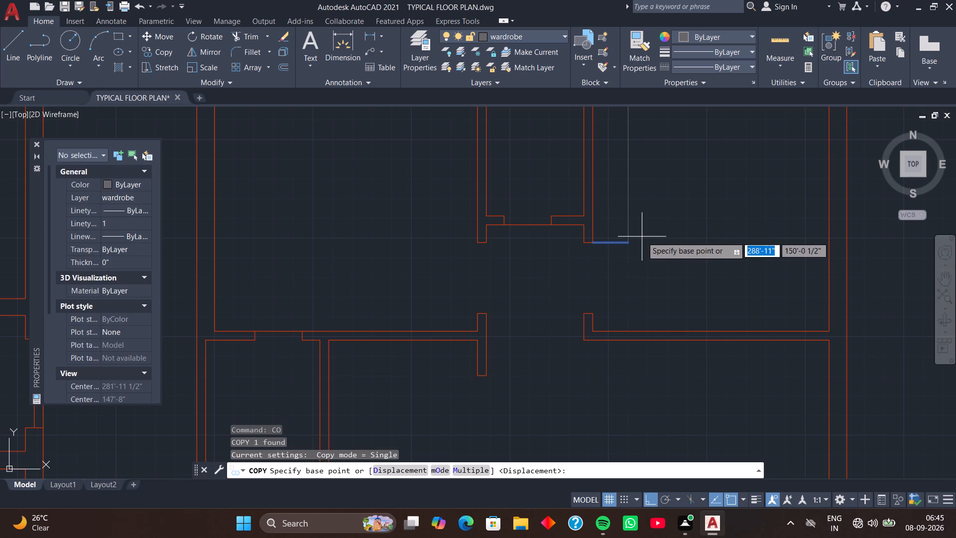
click(631, 243)
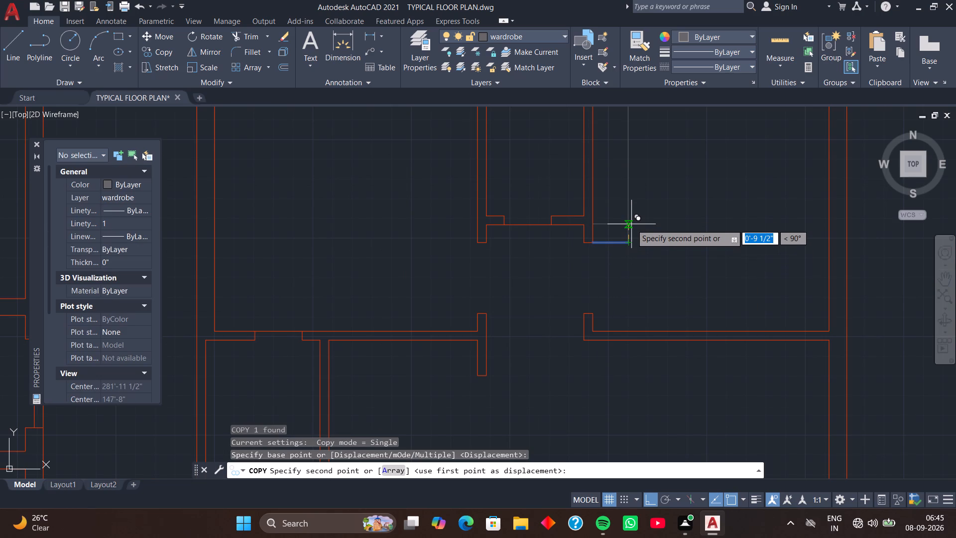
key(a)
key(r)
key(space)
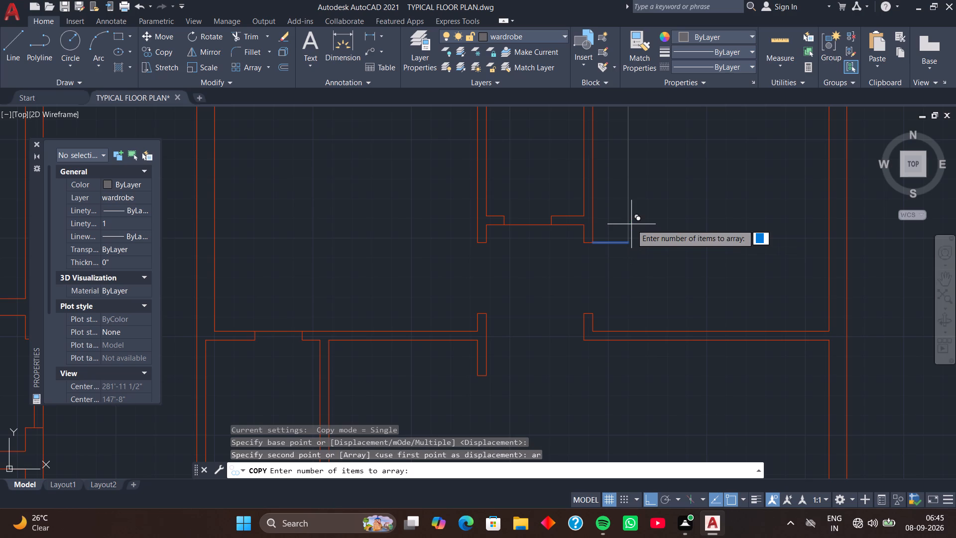
text(20)
key(Return)
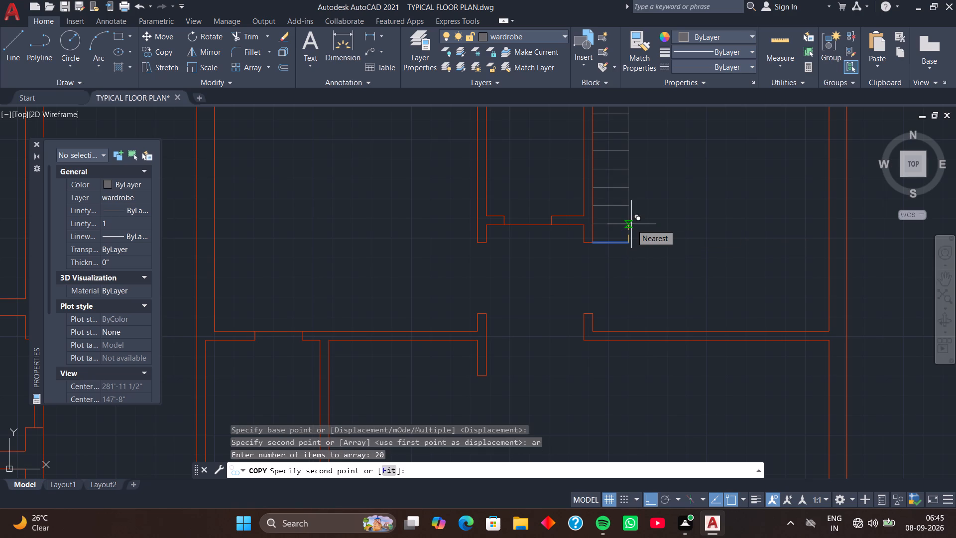
text(f)
key(space)
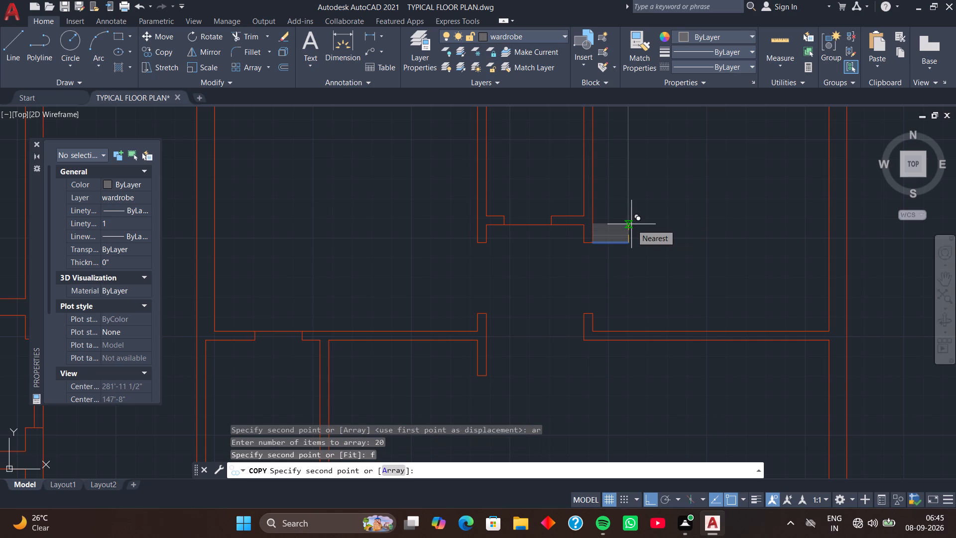
scroll(629, 205, down, 2)
middle_drag(629, 205, 624, 297)
scroll(624, 250, up, 3)
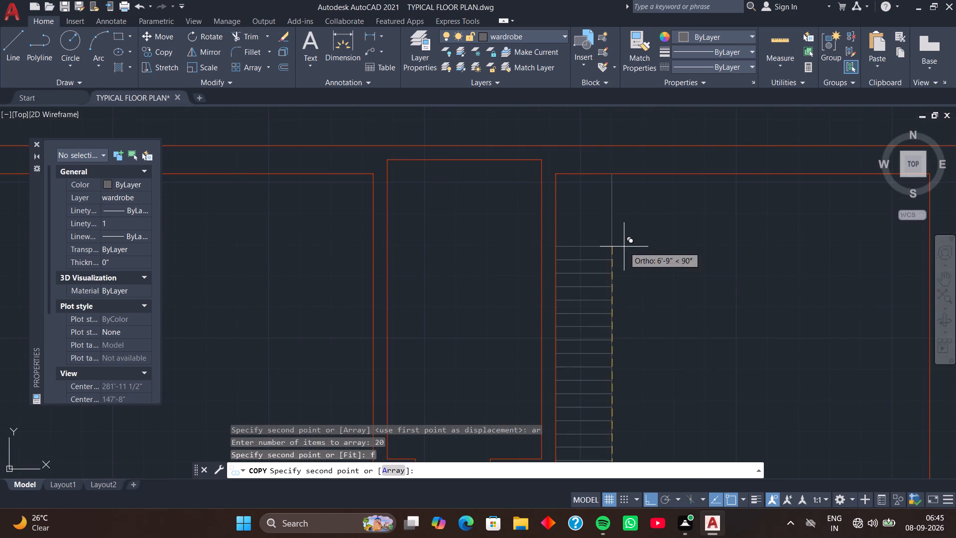
click(614, 175)
Delete the topmost arrayed line that overlaps the bedroom's top wall.
scroll(643, 199, down, 2)
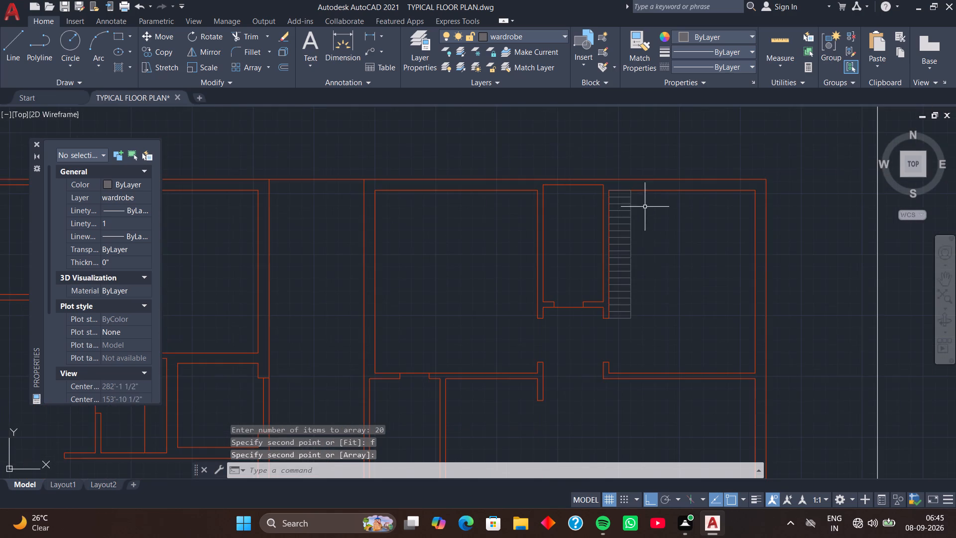
middle_drag(658, 267, 650, 261)
scroll(618, 190, up, 3)
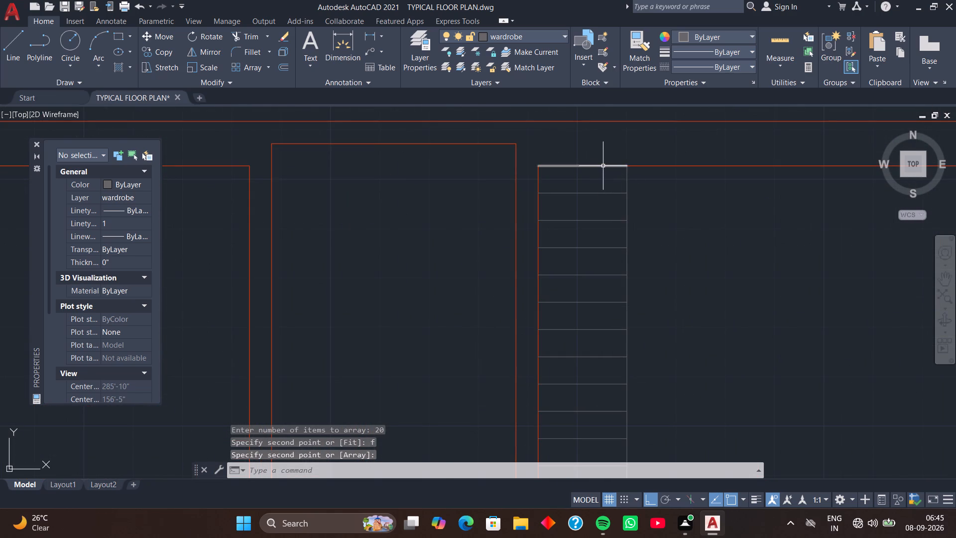
click(603, 165)
key(Delete)
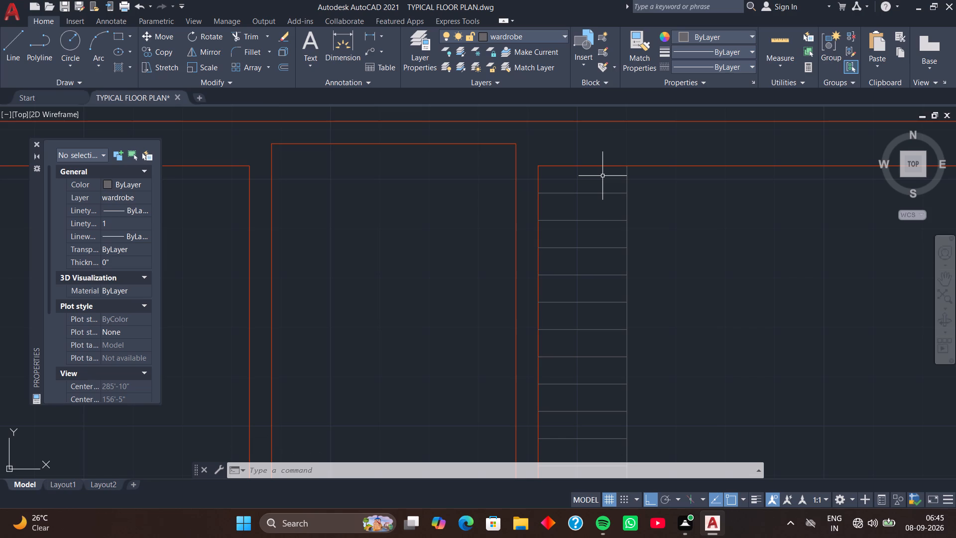
Draw a wardrobe outline 1'6" deep and 4' long in the upper-left corner of the adjacent bedroom, closing it at the top wall.
scroll(426, 250, down, 3)
middle_drag(420, 289, 535, 292)
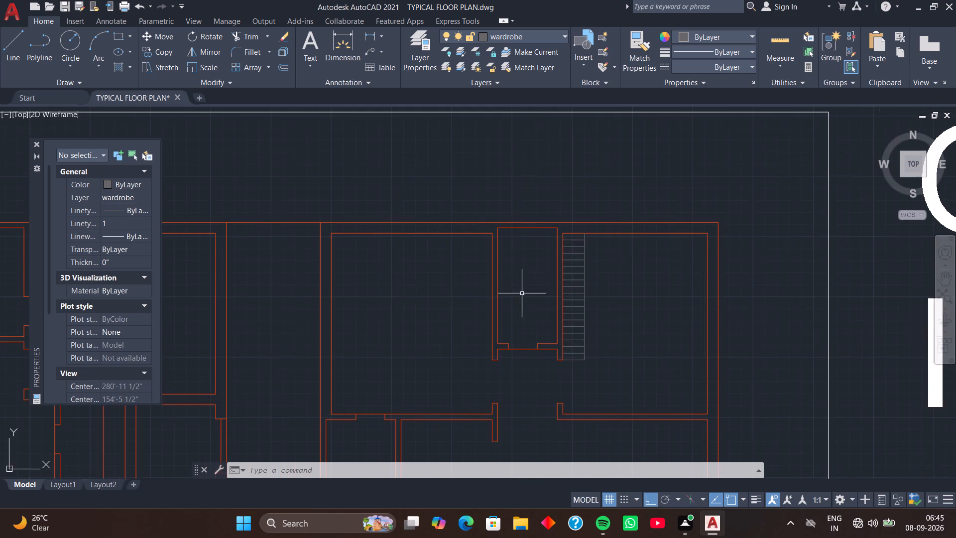
middle_drag(409, 289, 477, 299)
middle_drag(410, 292, 454, 289)
middle_drag(426, 271, 451, 276)
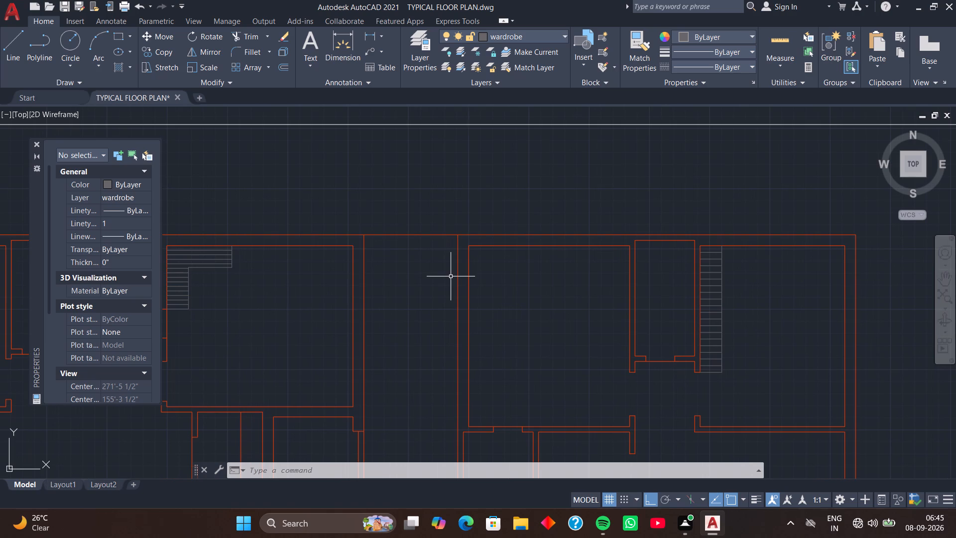
scroll(481, 261, up, 2)
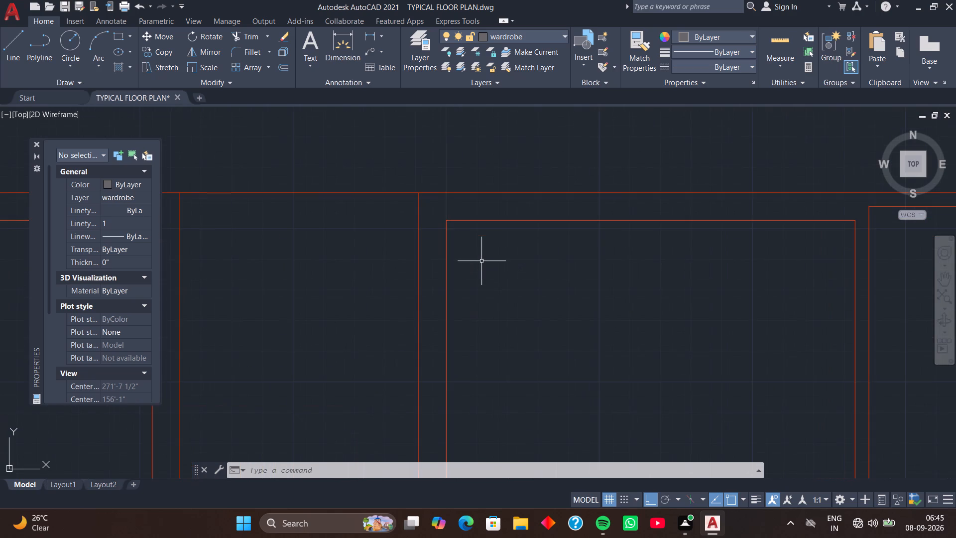
scroll(481, 261, down, 2)
middle_drag(489, 271, 473, 271)
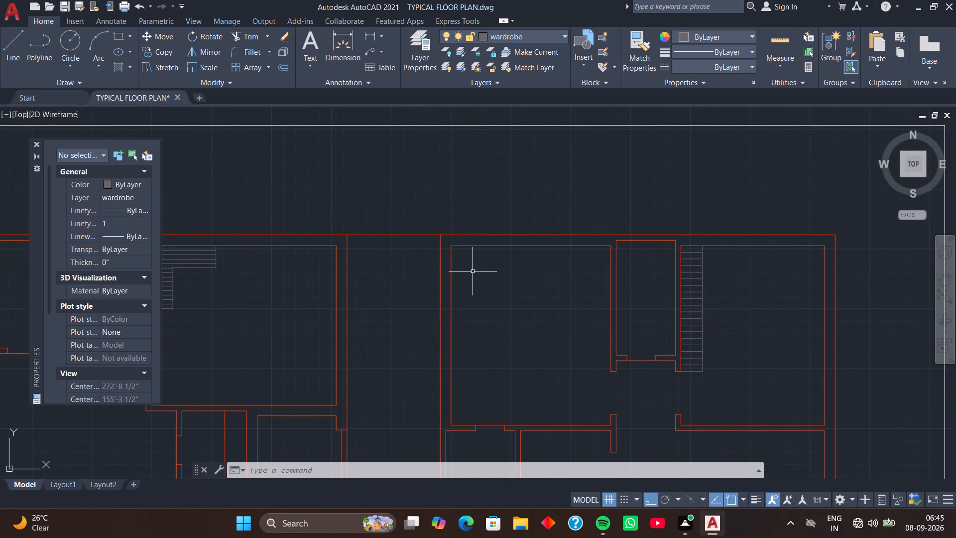
text(l)
key(space)
click(454, 245)
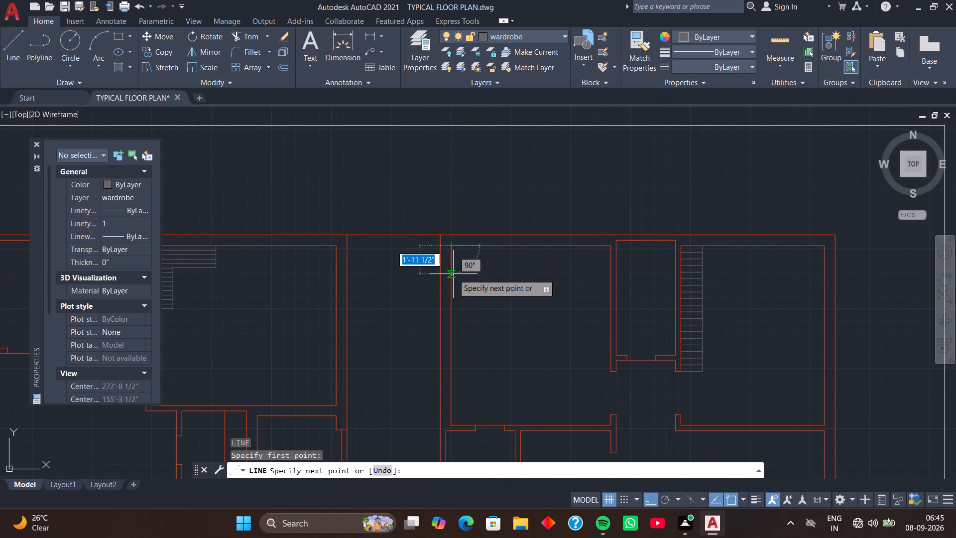
text(1'6)
key(Return)
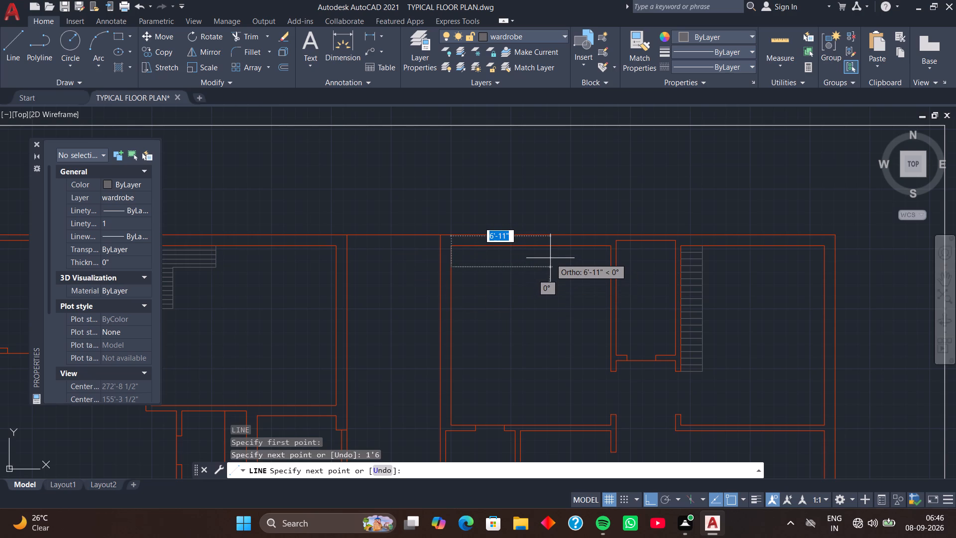
text(4')
key(Return)
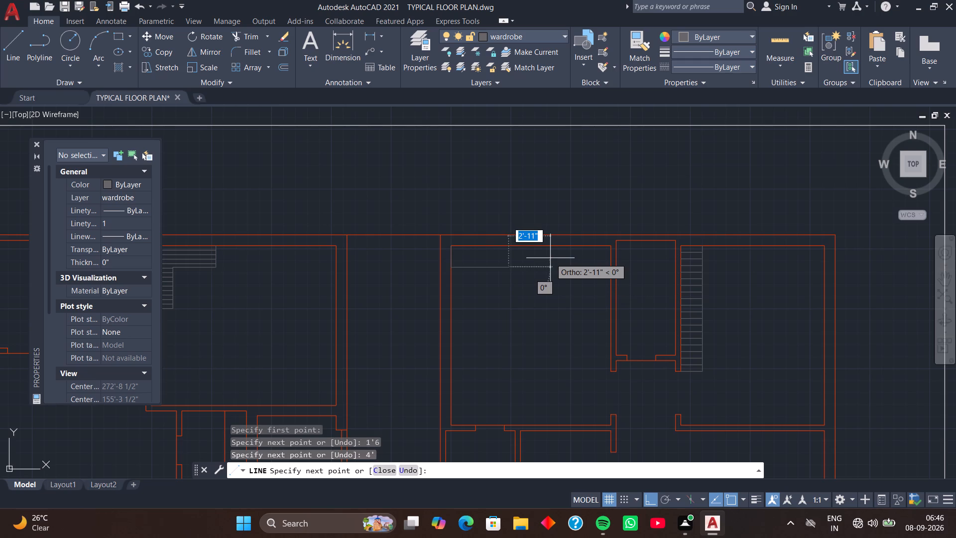
click(510, 245)
key(space)
Move the 4' wardrobe's left vertical line about 2" inward from the bedroom's left wall.
scroll(513, 250, up, 3)
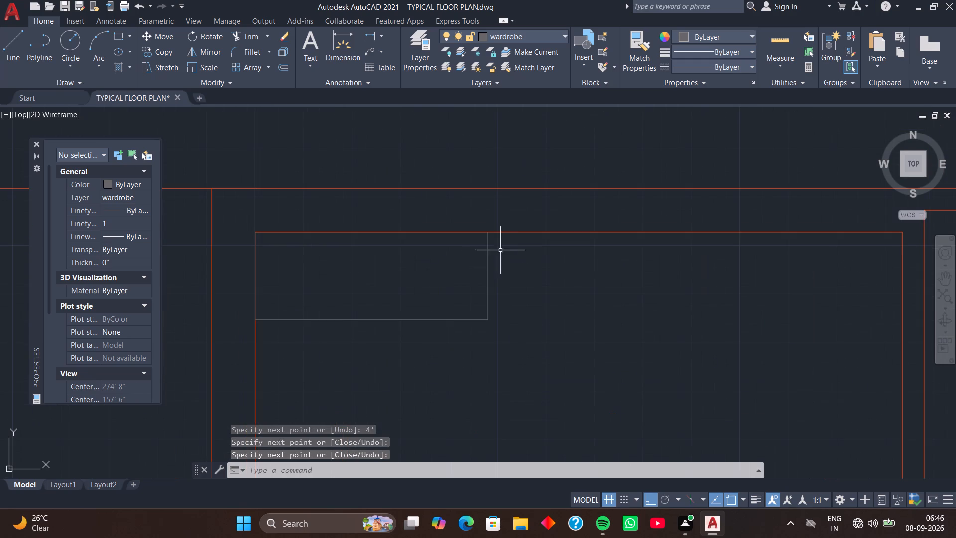
middle_drag(381, 253, 530, 249)
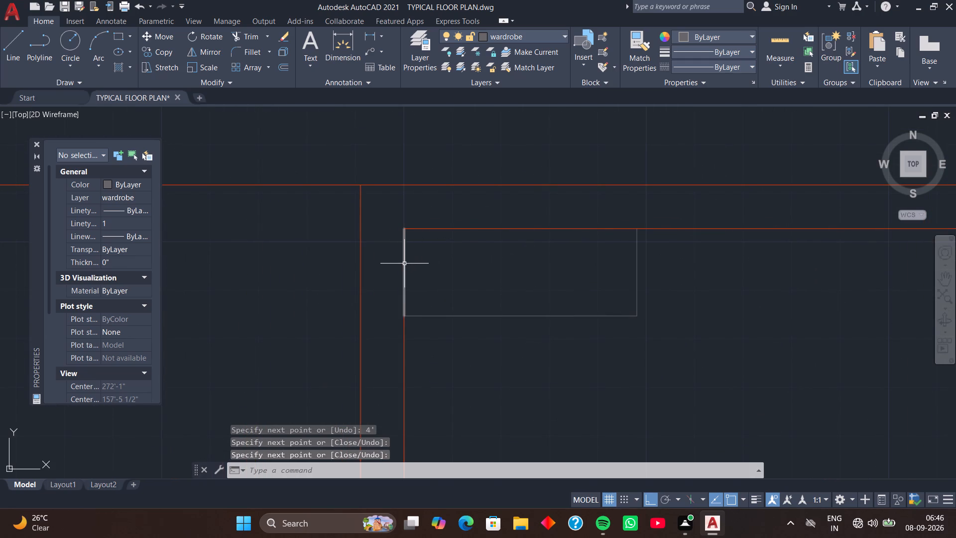
click(404, 264)
text(m)
key(space)
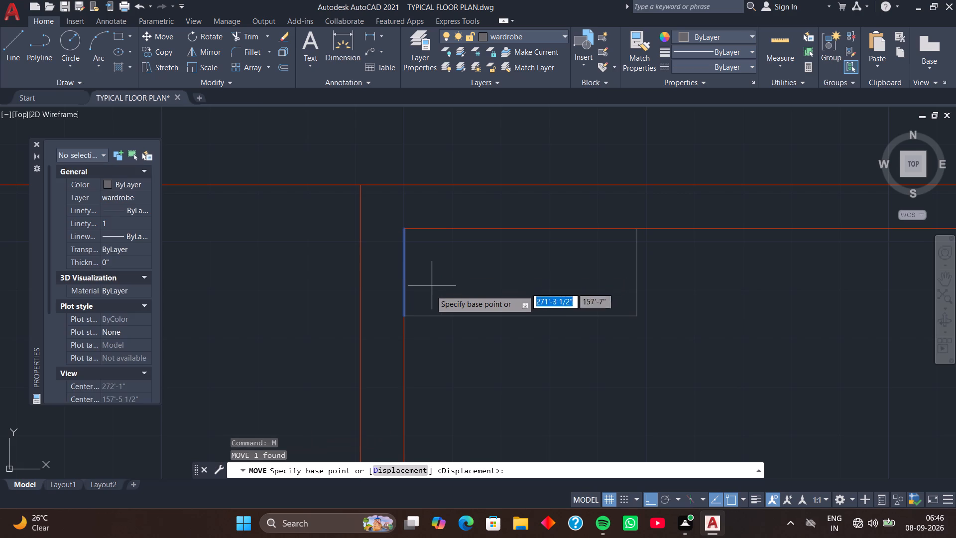
click(404, 317)
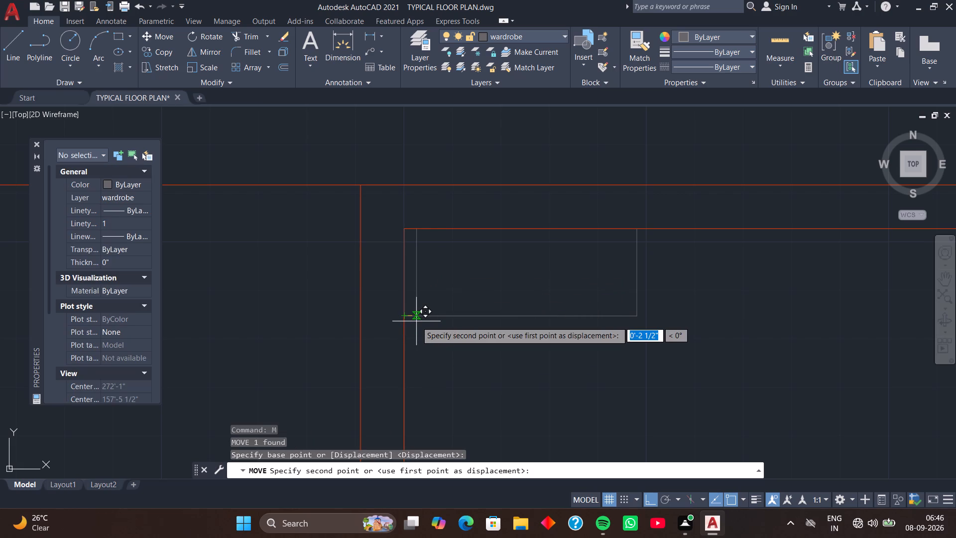
click(414, 316)
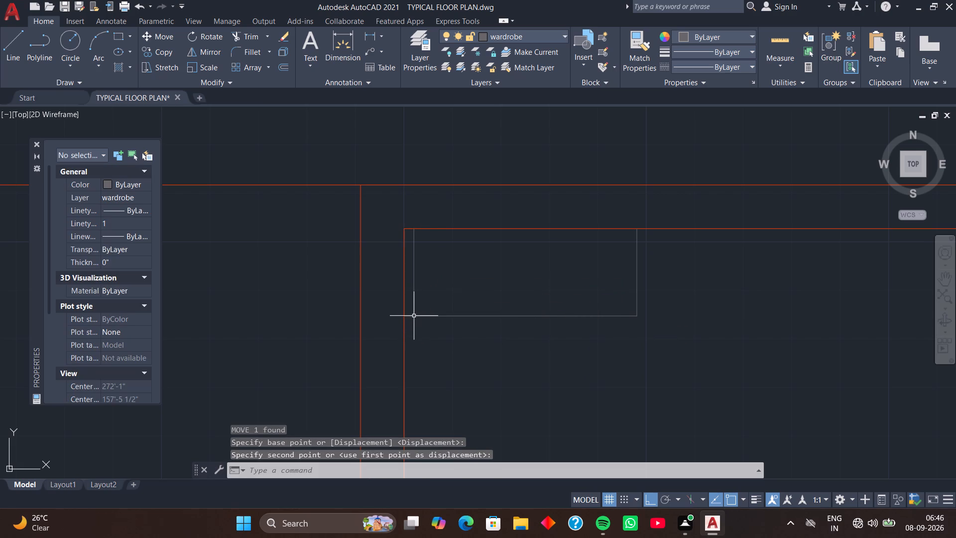
Copy the 4' wardrobe's inset left vertical line as an array of 15 items fitted to the wardrobe's right edge.
click(413, 301)
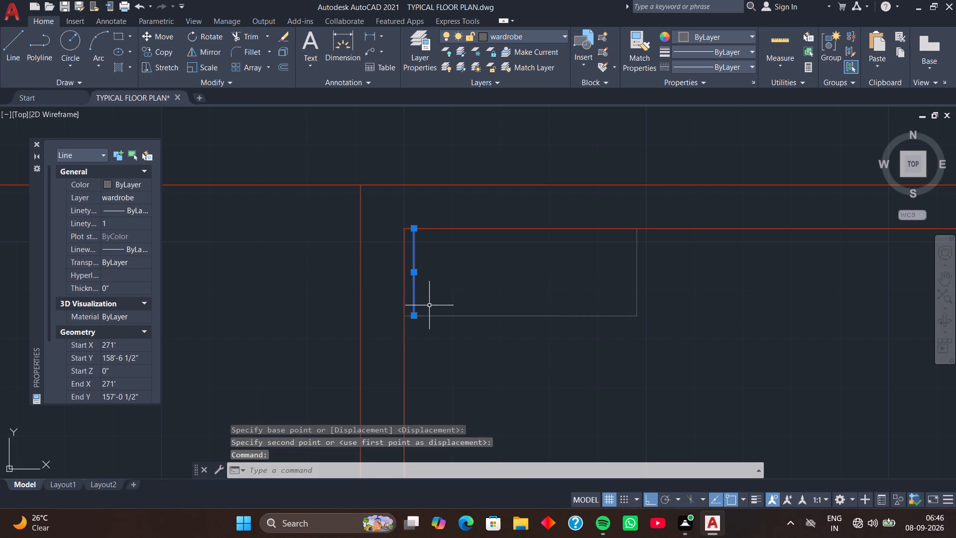
text(co)
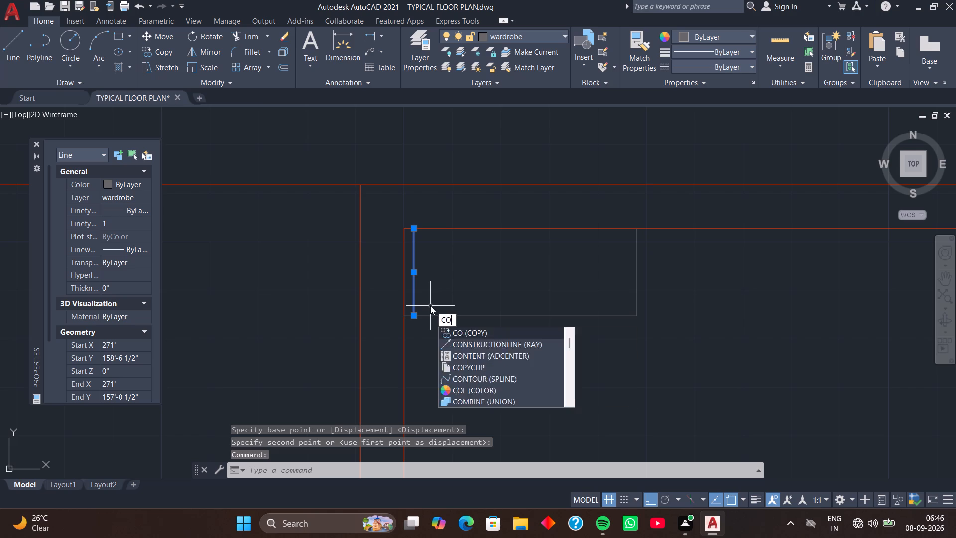
key(space)
drag(413, 315, 424, 320)
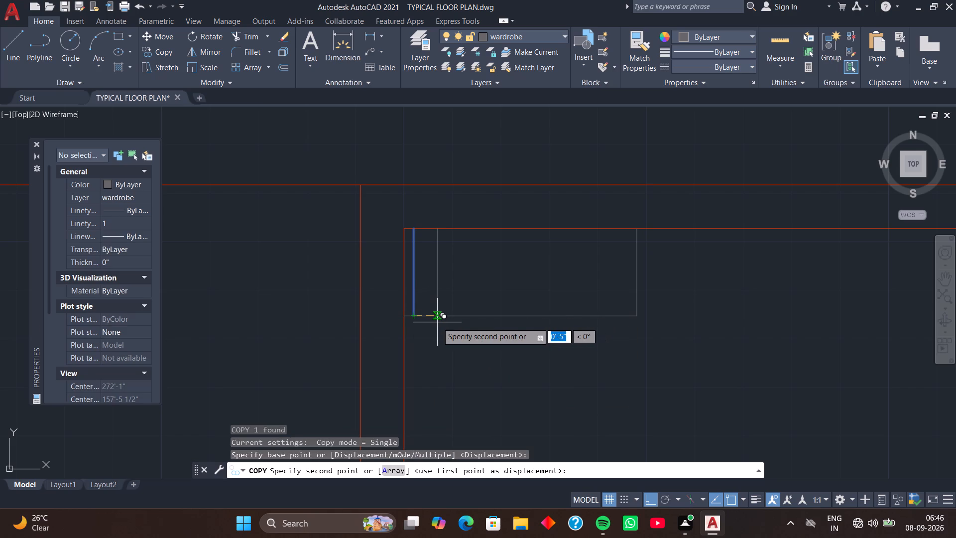
text(ar)
key(space)
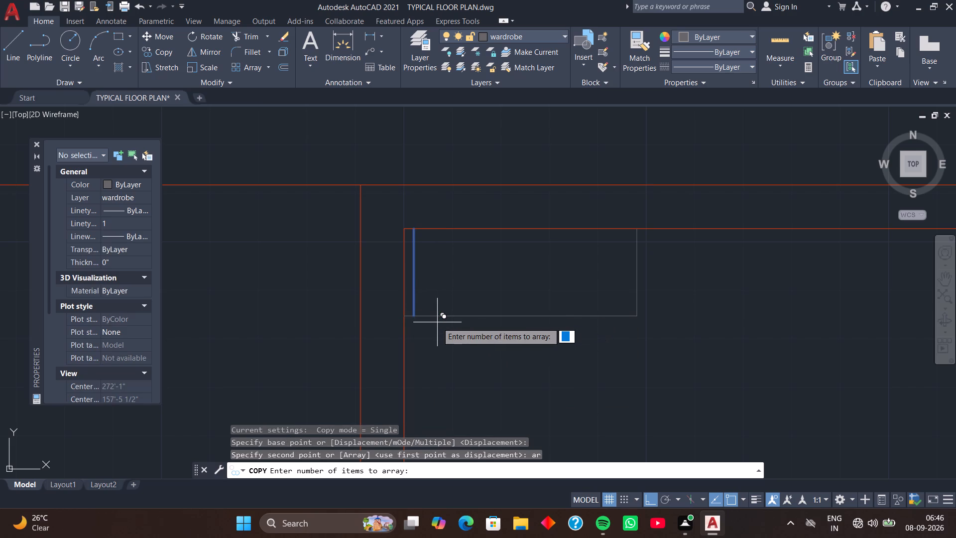
key(1)
key(5)
key(Return)
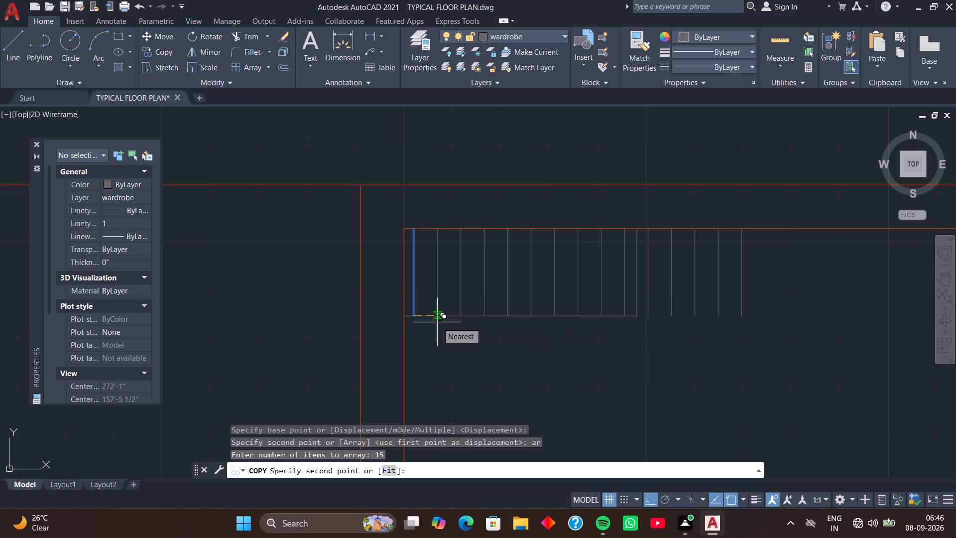
text(f)
key(space)
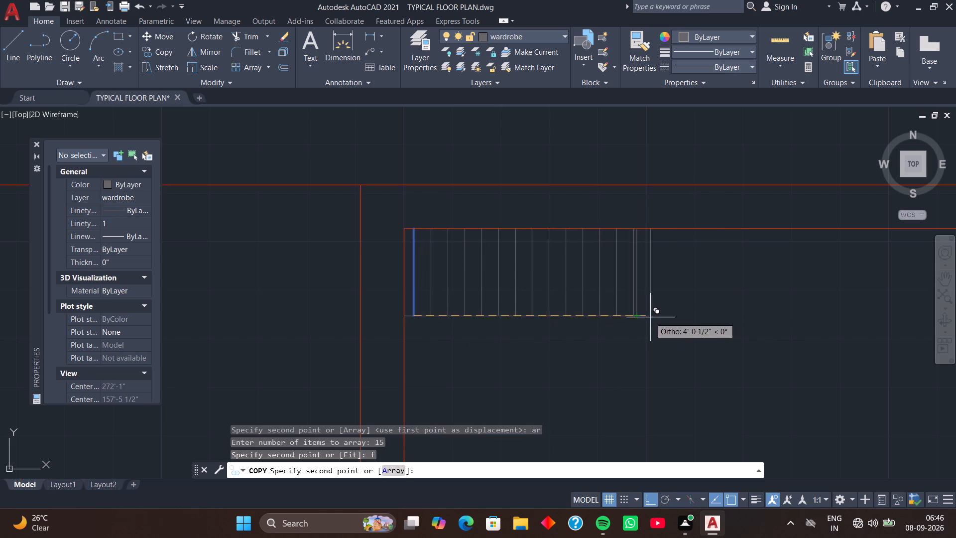
click(635, 319)
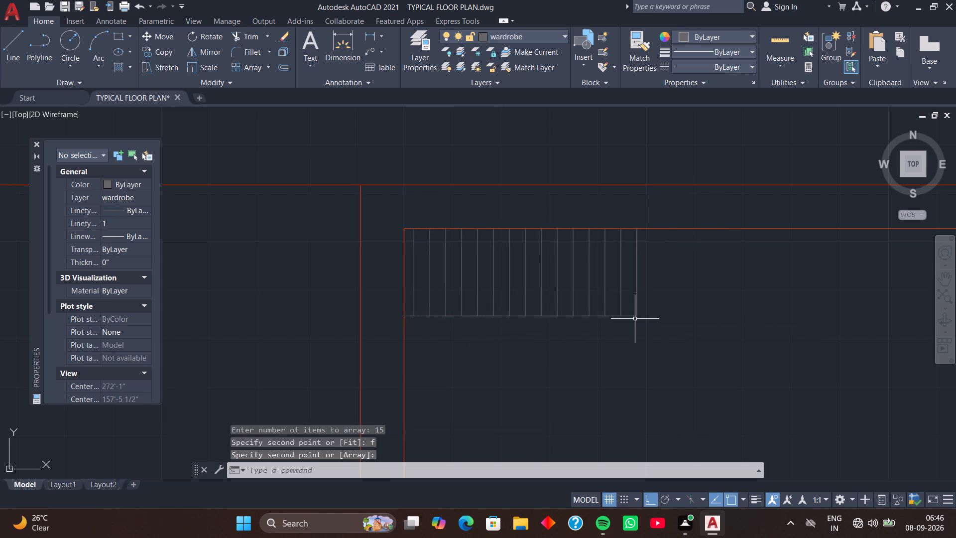
Draw a horizontal wardrobe front line below the upper-left bedroom, from the short wall stub's lower end across to the opposite wall.
scroll(678, 311, down, 3)
middle_drag(731, 361, 558, 341)
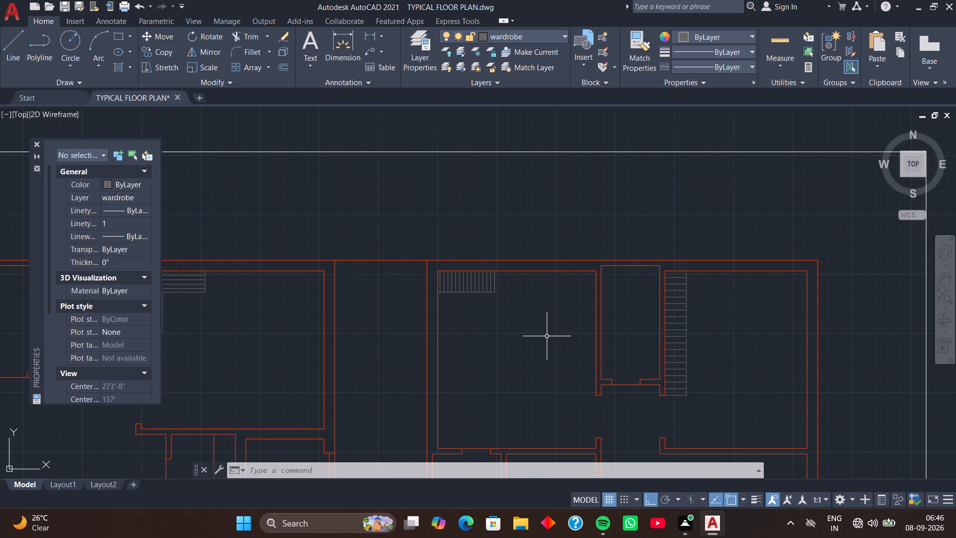
middle_drag(541, 350, 533, 270)
middle_drag(545, 339, 537, 265)
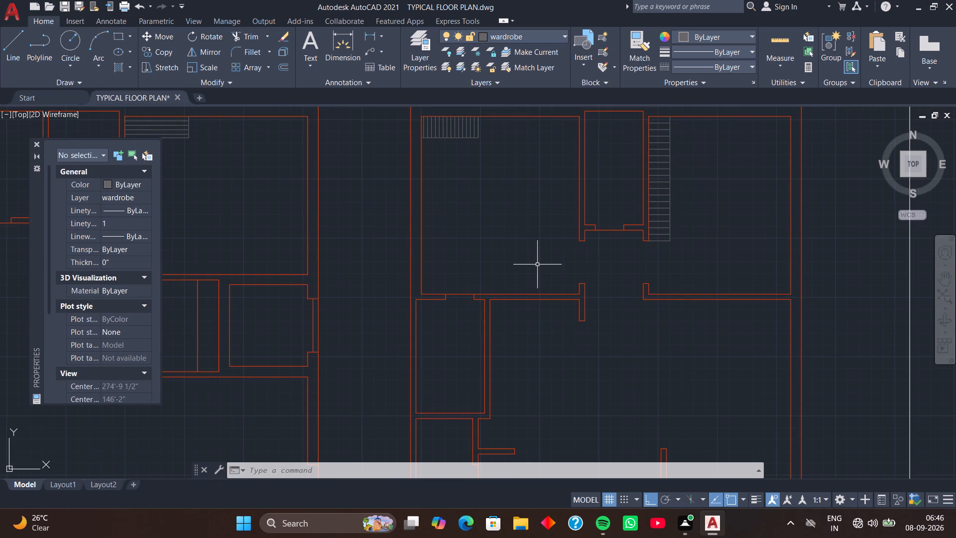
middle_drag(546, 326, 546, 326)
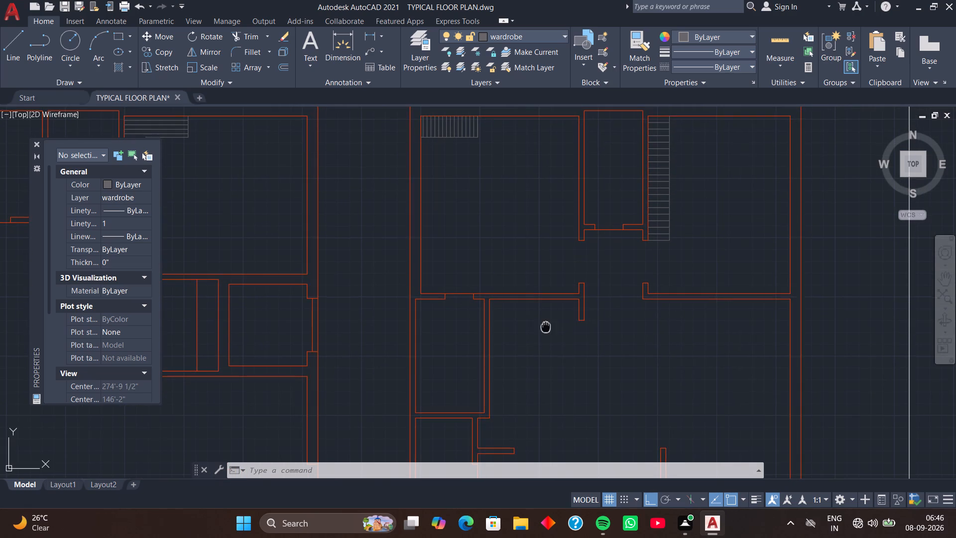
middle_drag(546, 326, 542, 294)
middle_drag(546, 301, 536, 301)
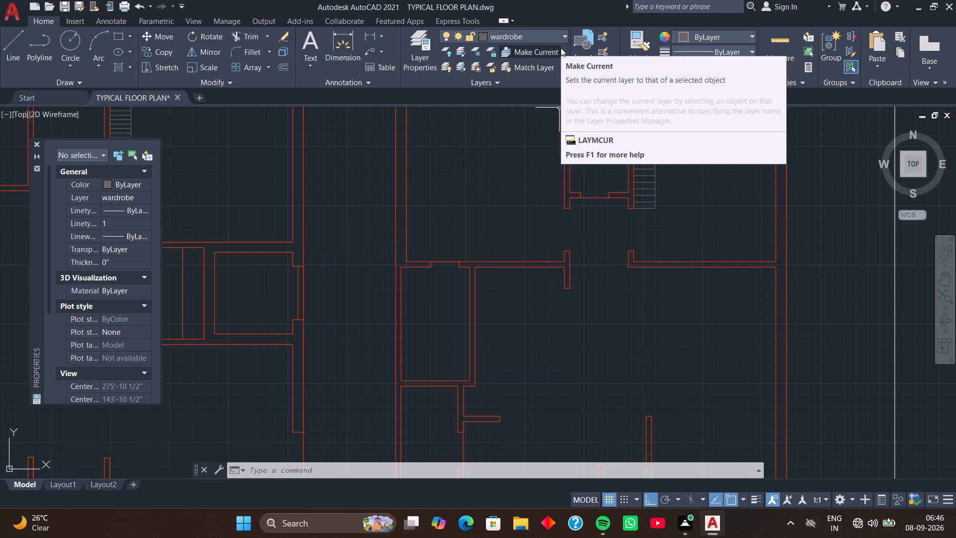
middle_drag(544, 300, 582, 305)
middle_drag(580, 304, 581, 297)
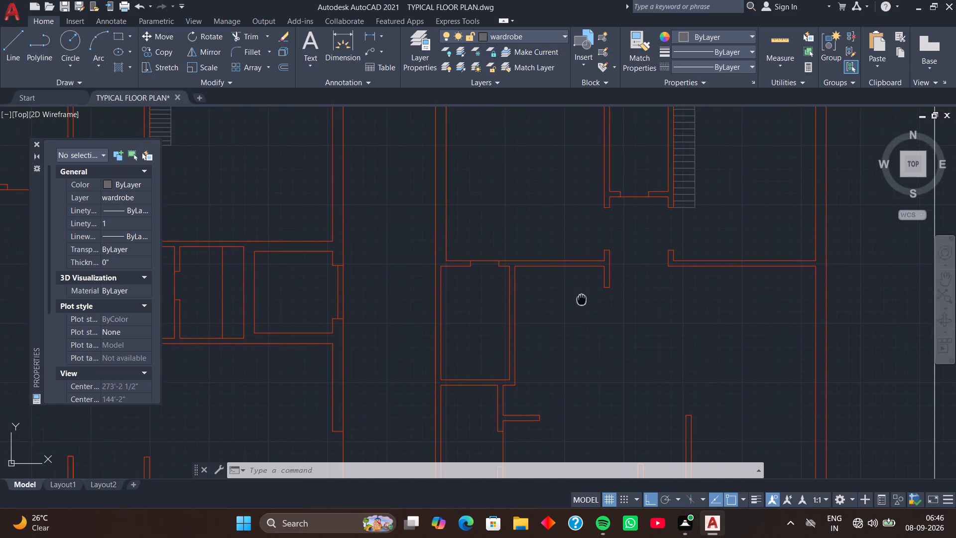
middle_drag(581, 297, 575, 283)
key(l)
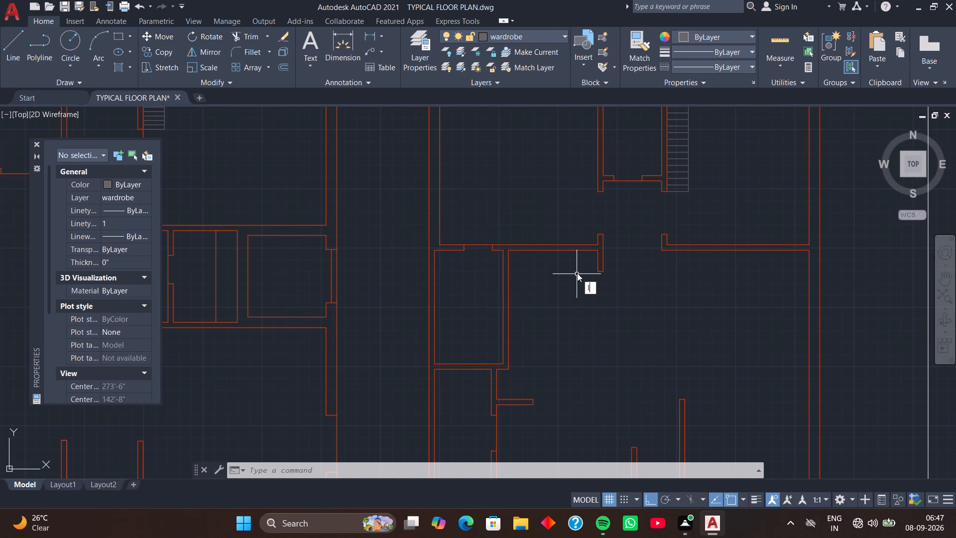
key(space)
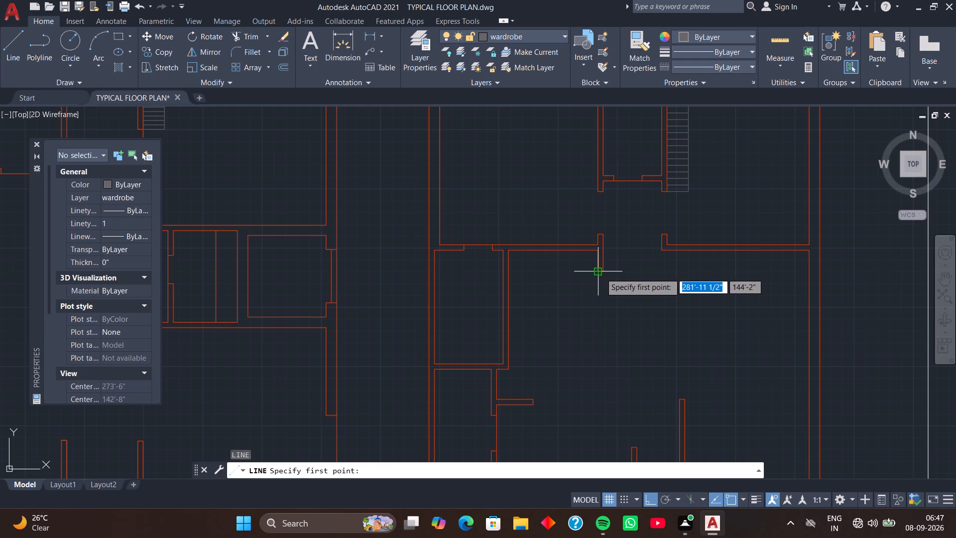
click(600, 273)
click(506, 271)
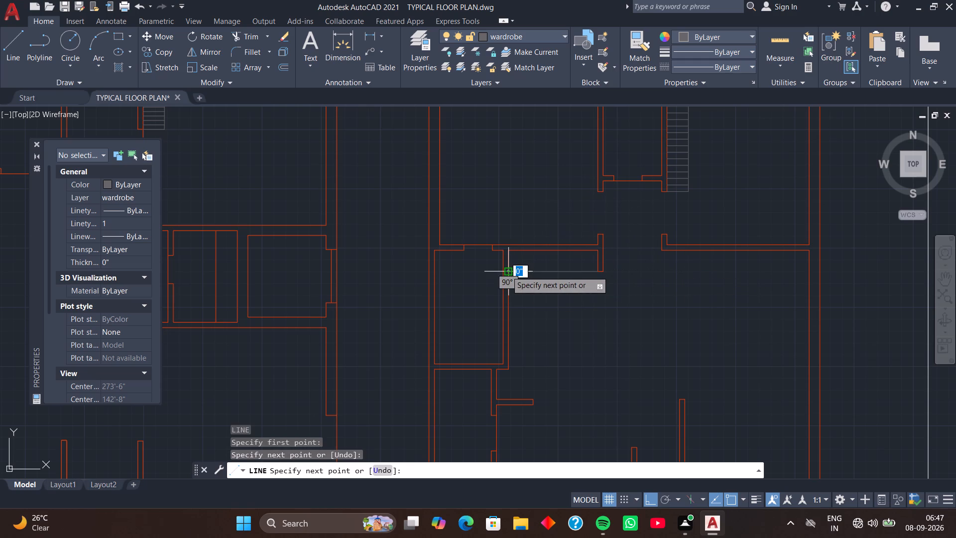
key(space)
Hatch the enclosed wardrobe strip below the bedroom with the GOST_GROUND pattern.
middle_drag(533, 298, 538, 366)
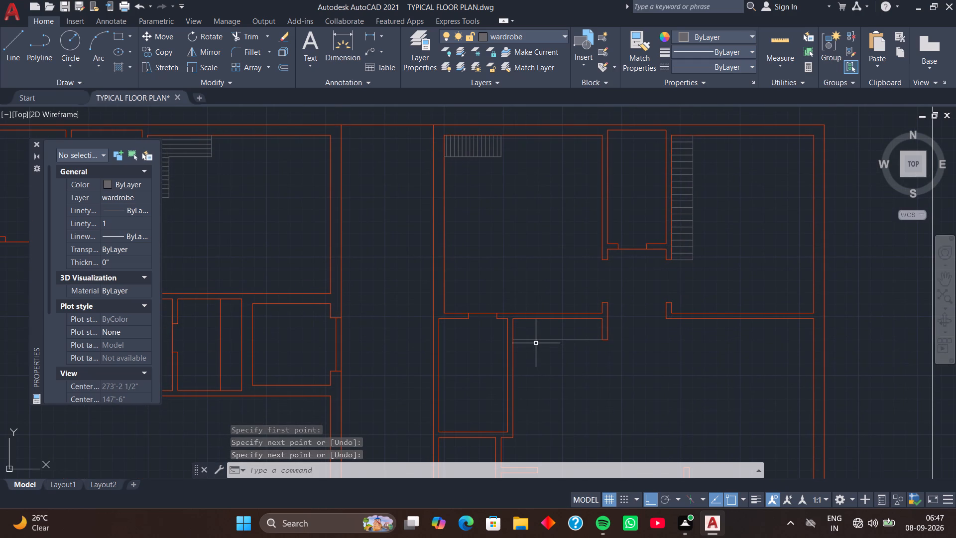
key(h)
key(space)
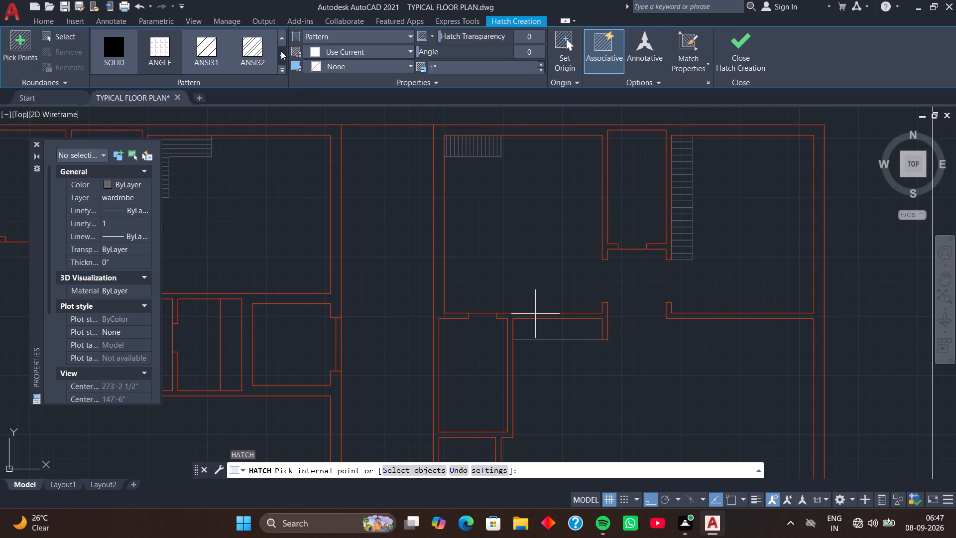
click(283, 52)
click(283, 52)
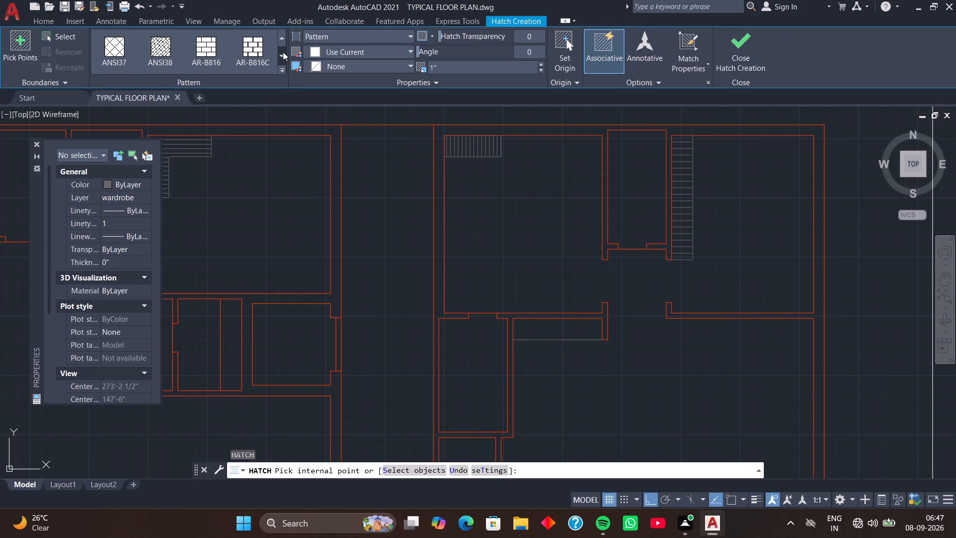
click(283, 52)
click(283, 52)
click(283, 52)
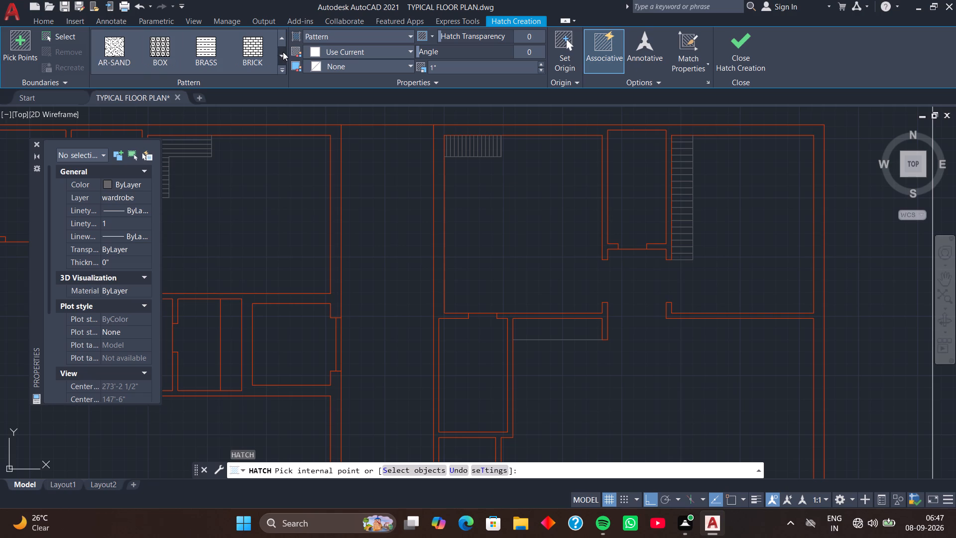
click(283, 52)
click(283, 52)
click(283, 52)
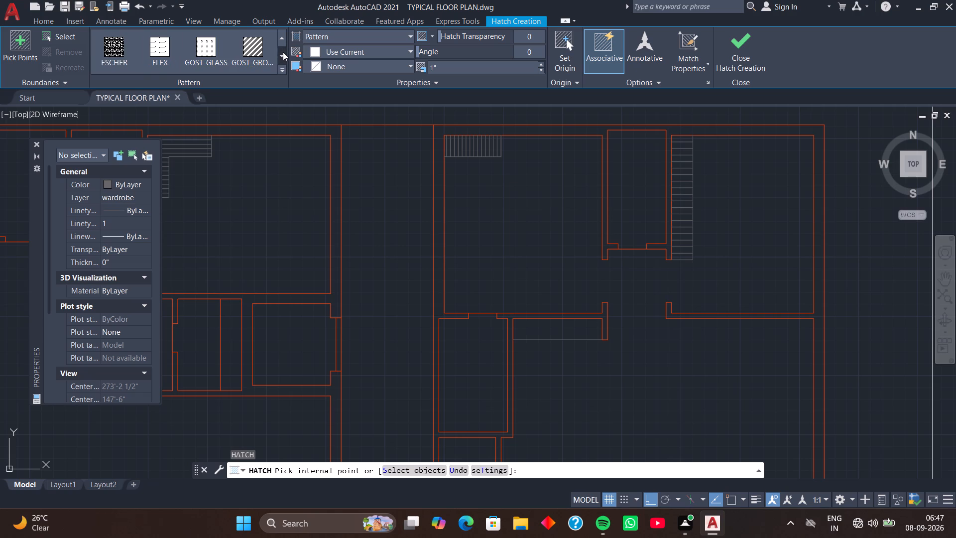
click(262, 51)
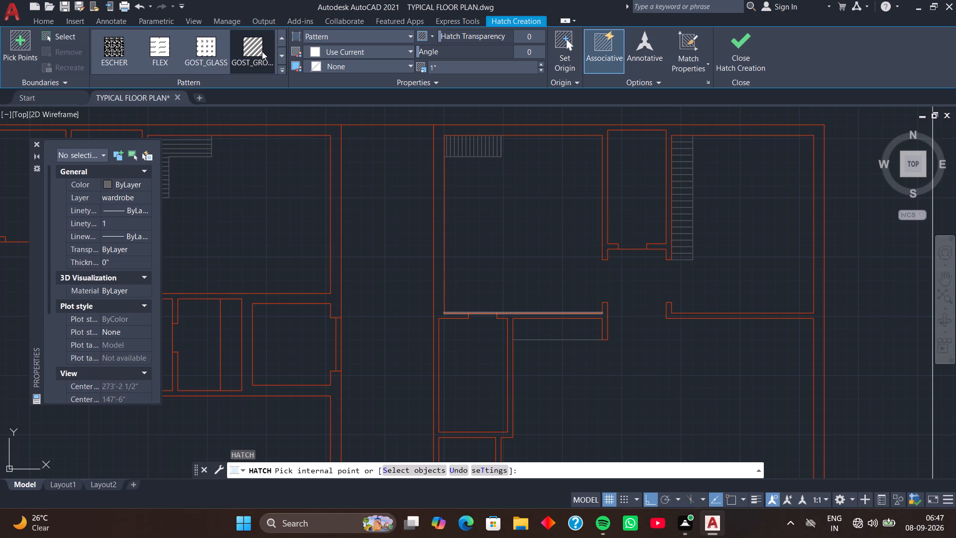
click(538, 327)
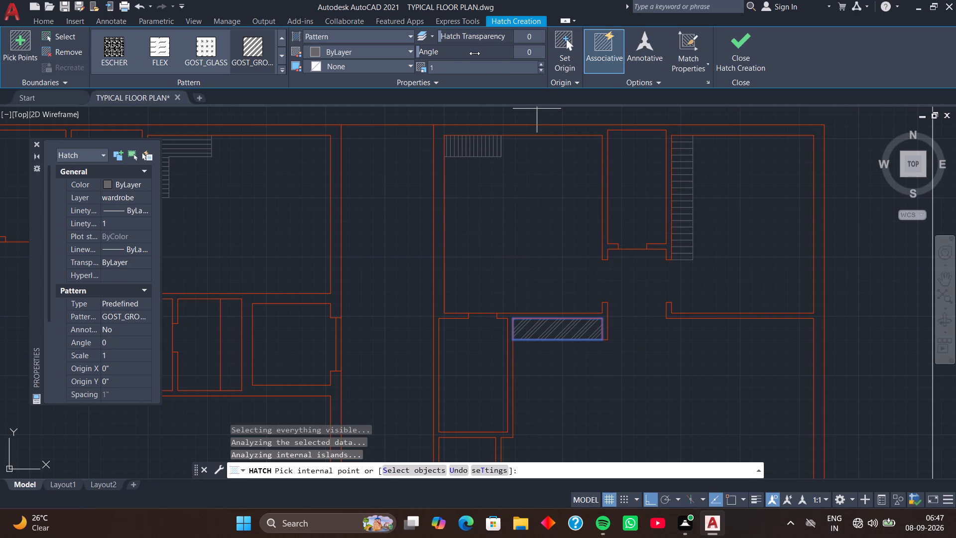
Set the wardrobe hatch's angle to 45 and its scale to 1, and finish the hatch.
click(422, 50)
drag(422, 50, 430, 50)
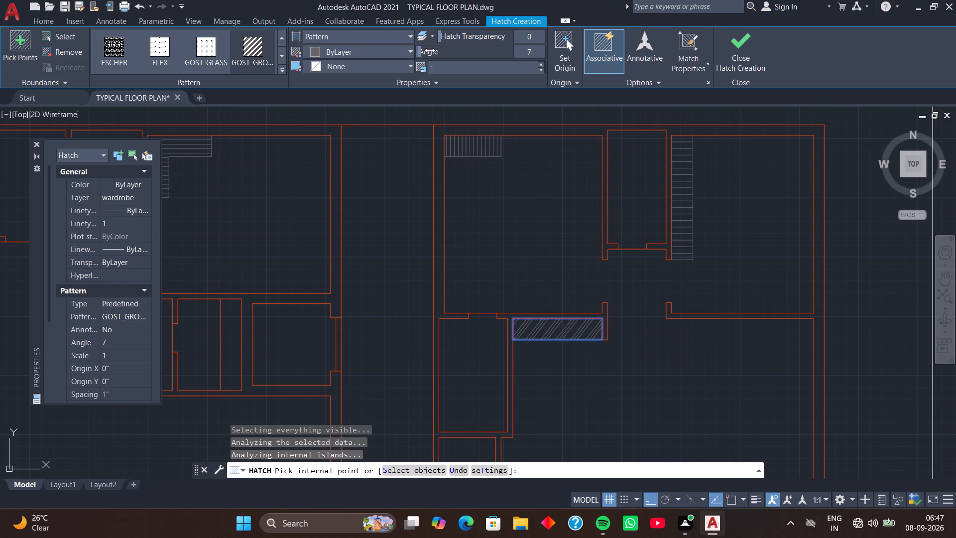
drag(430, 50, 441, 50)
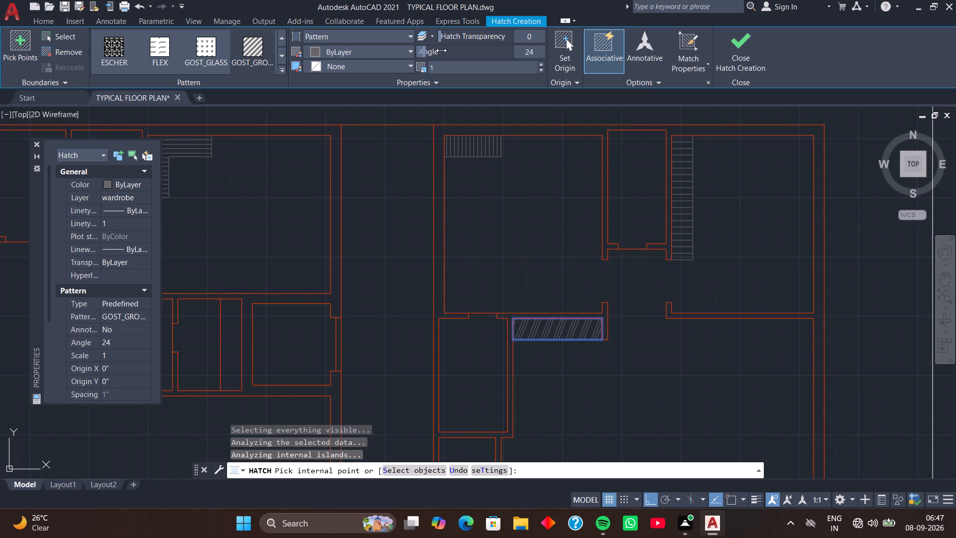
drag(441, 50, 445, 50)
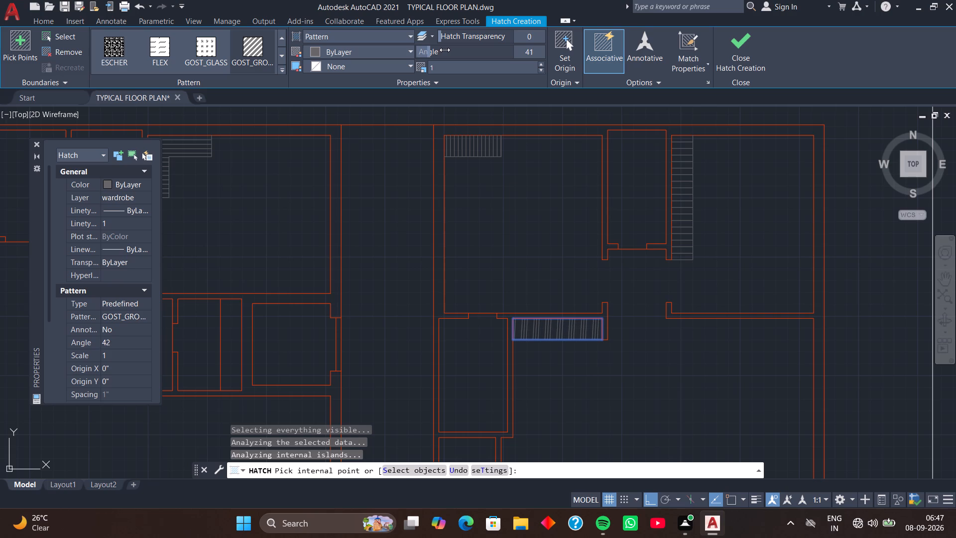
drag(445, 50, 445, 50)
drag(445, 50, 447, 50)
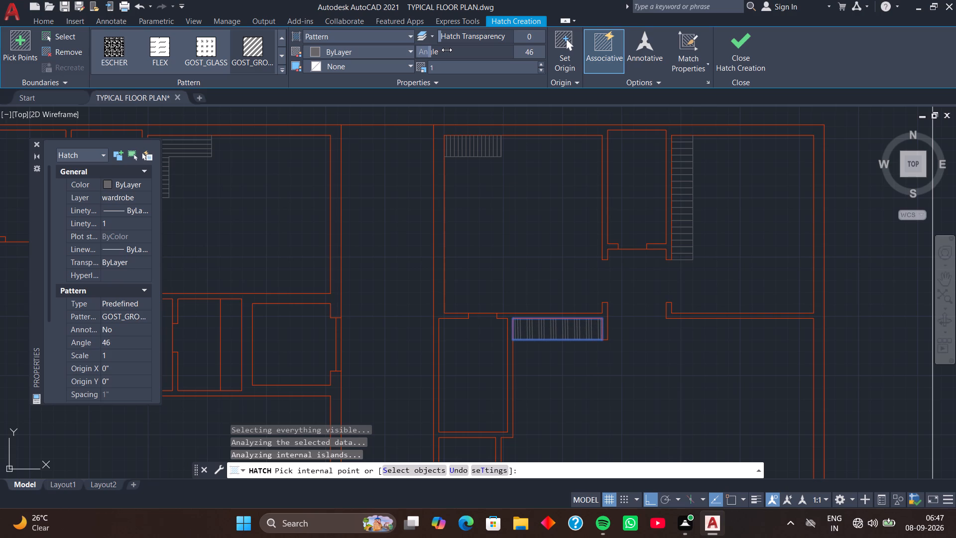
drag(447, 50, 446, 49)
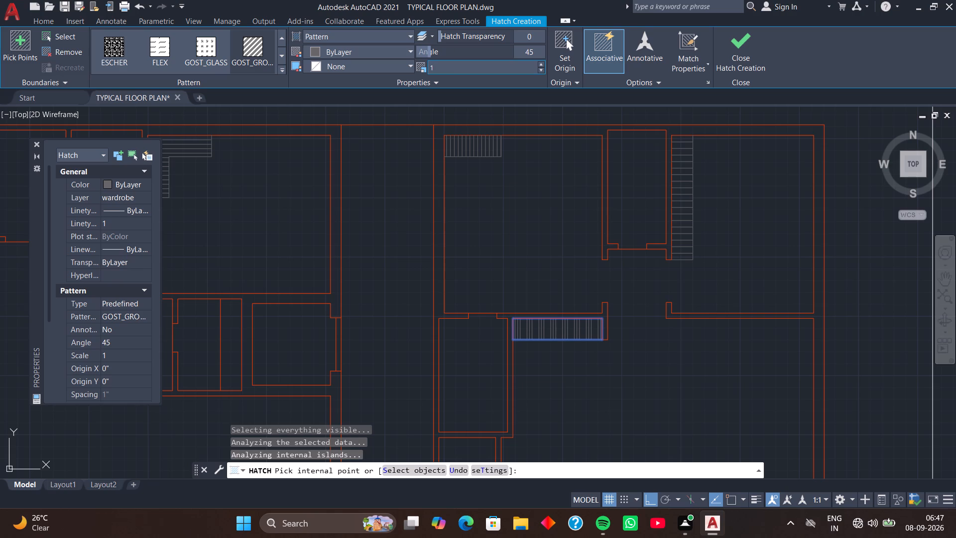
click(543, 70)
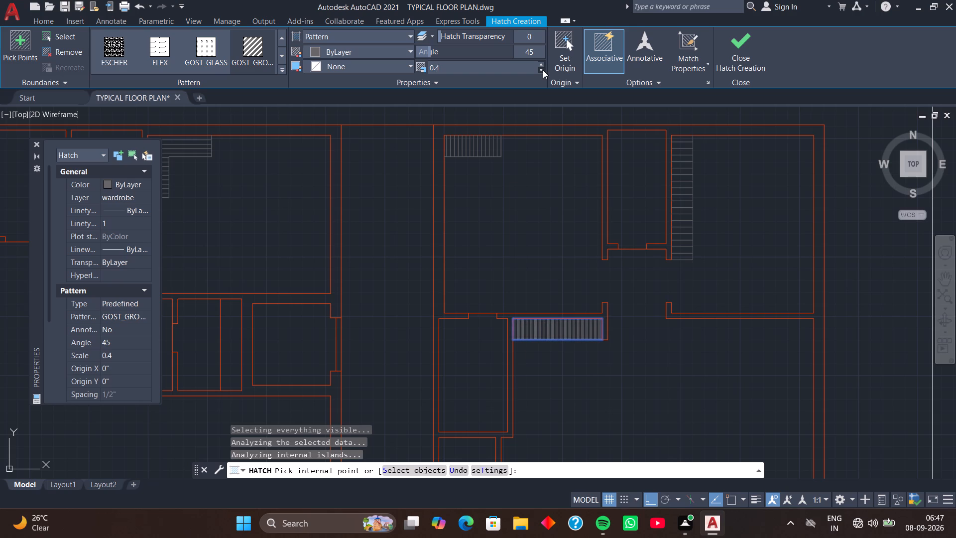
click(542, 65)
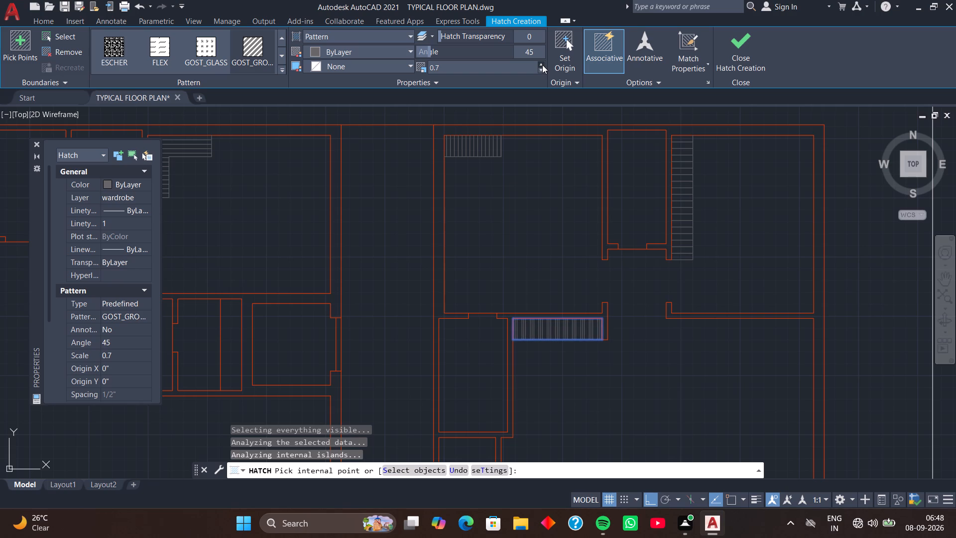
click(542, 65)
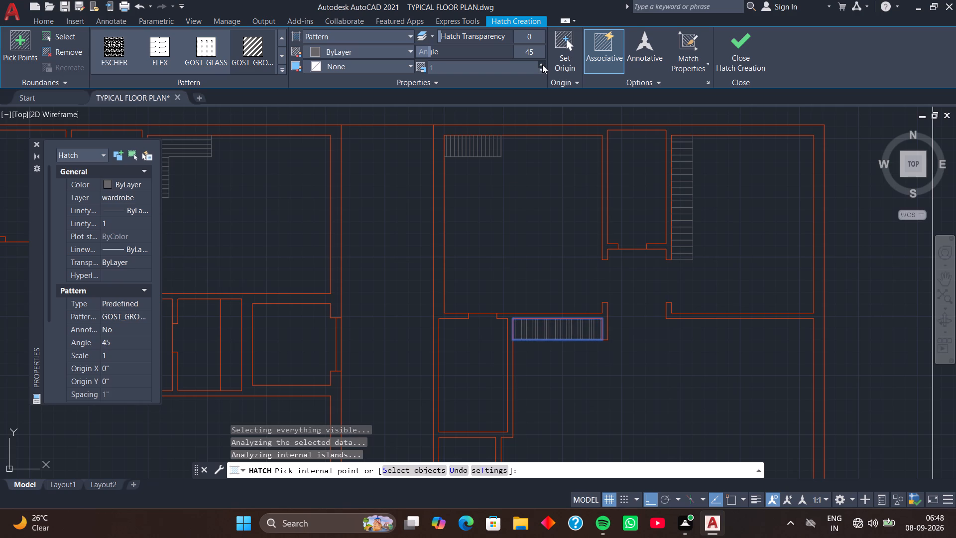
click(732, 54)
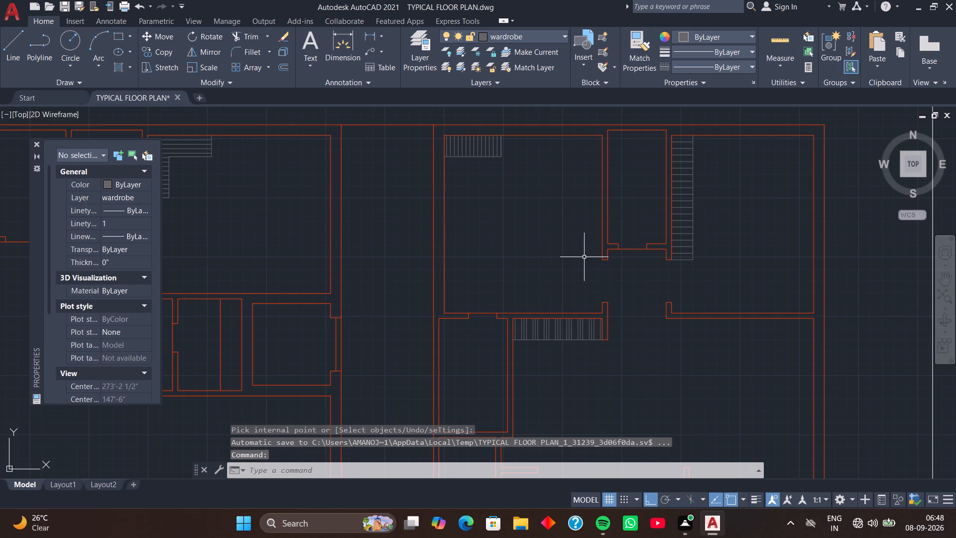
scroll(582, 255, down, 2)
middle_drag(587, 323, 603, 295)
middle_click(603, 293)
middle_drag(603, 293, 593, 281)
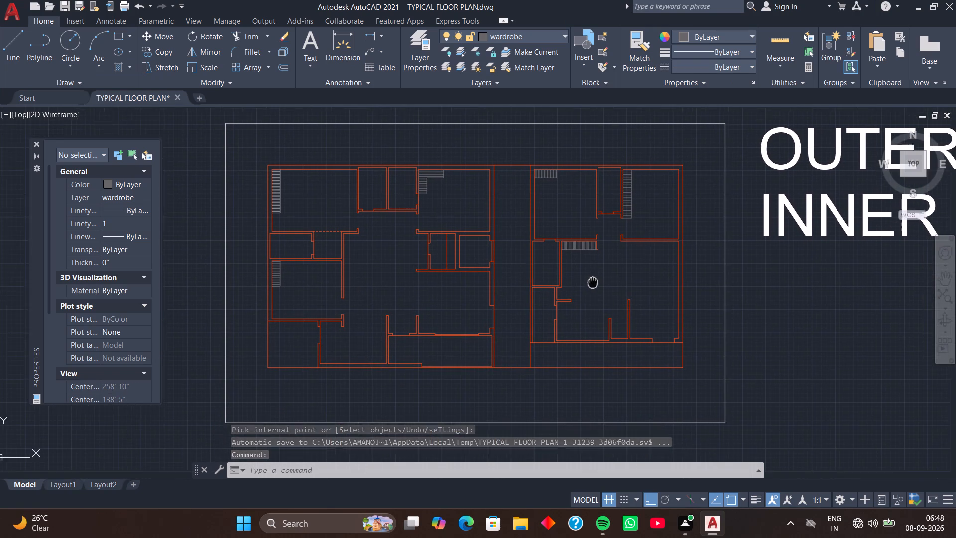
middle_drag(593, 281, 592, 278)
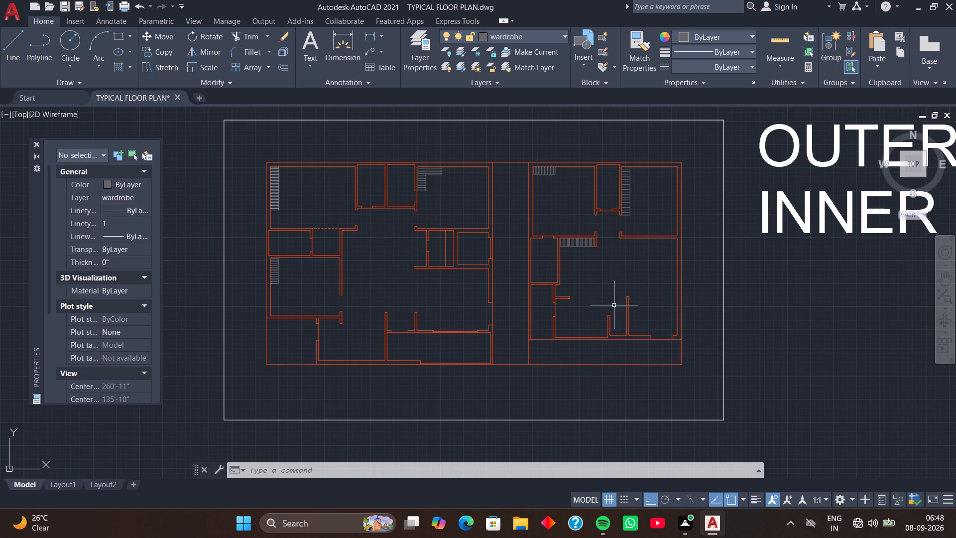
Make window the current layer.
middle_drag(614, 305, 704, 341)
middle_drag(601, 316, 657, 312)
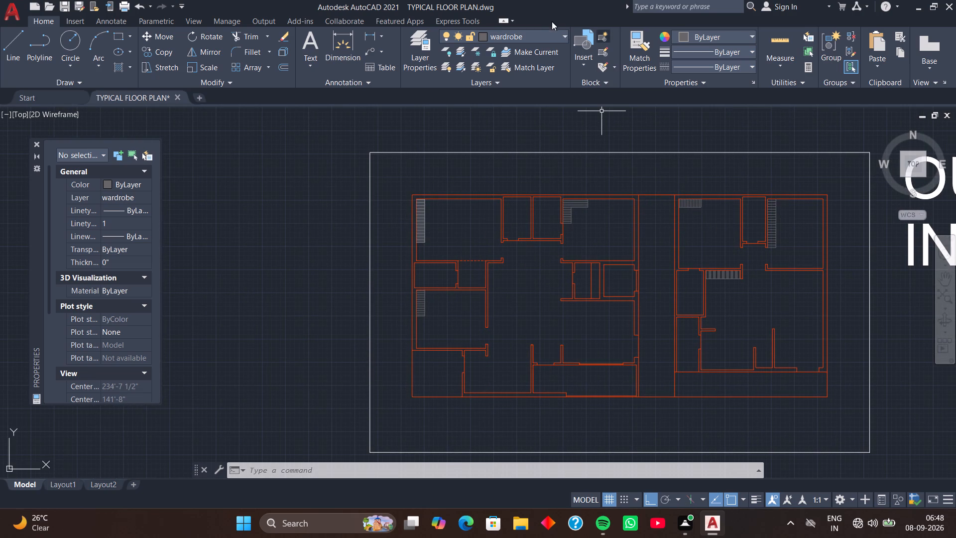
click(565, 34)
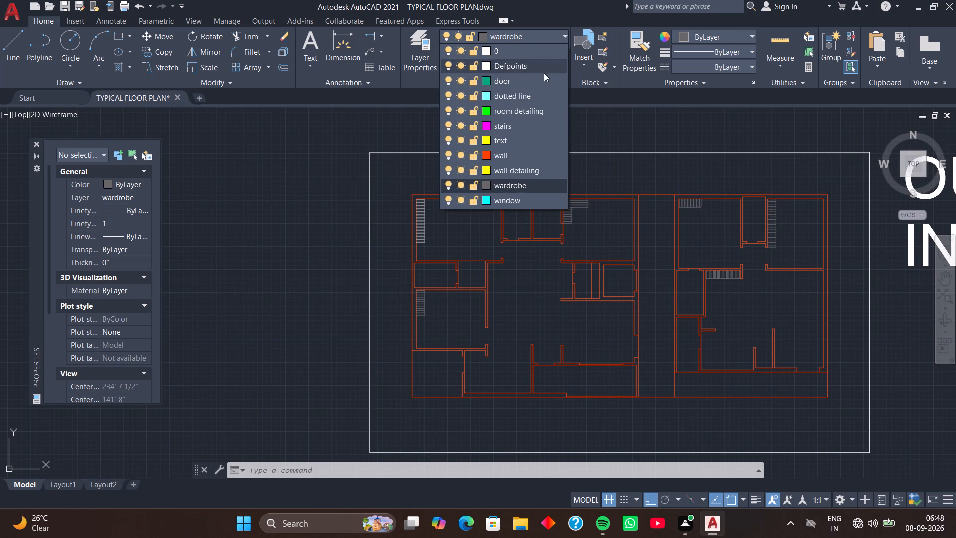
click(545, 201)
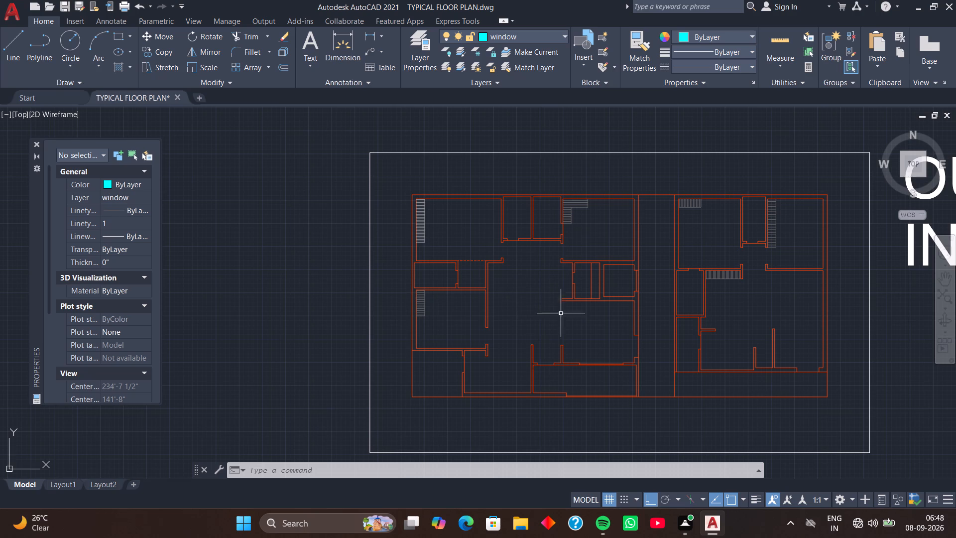
Draw a line 1' down from the wall corner east of the bedroom opening, continuing horizontally to the inner face of the outer east wall.
middle_drag(642, 320, 535, 321)
middle_drag(676, 318, 621, 323)
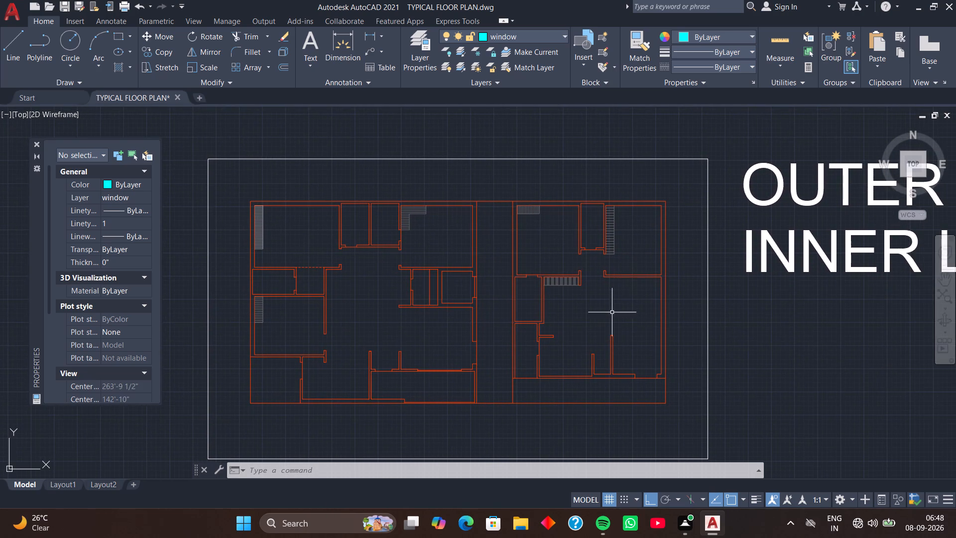
scroll(611, 310, up, 2)
scroll(589, 271, up, 1)
middle_drag(589, 271, 590, 335)
scroll(576, 297, up, 1)
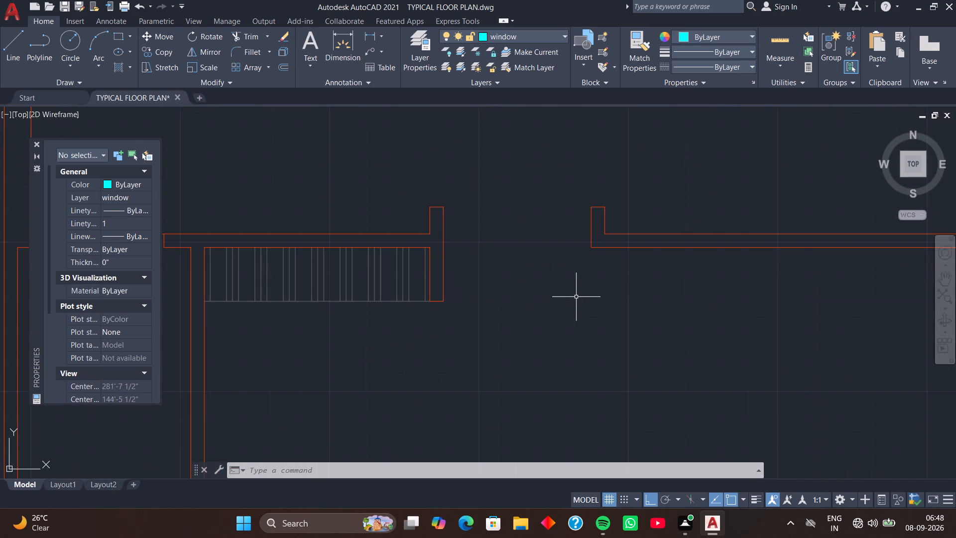
scroll(576, 297, down, 1)
middle_drag(576, 297, 571, 322)
text(l)
key(space)
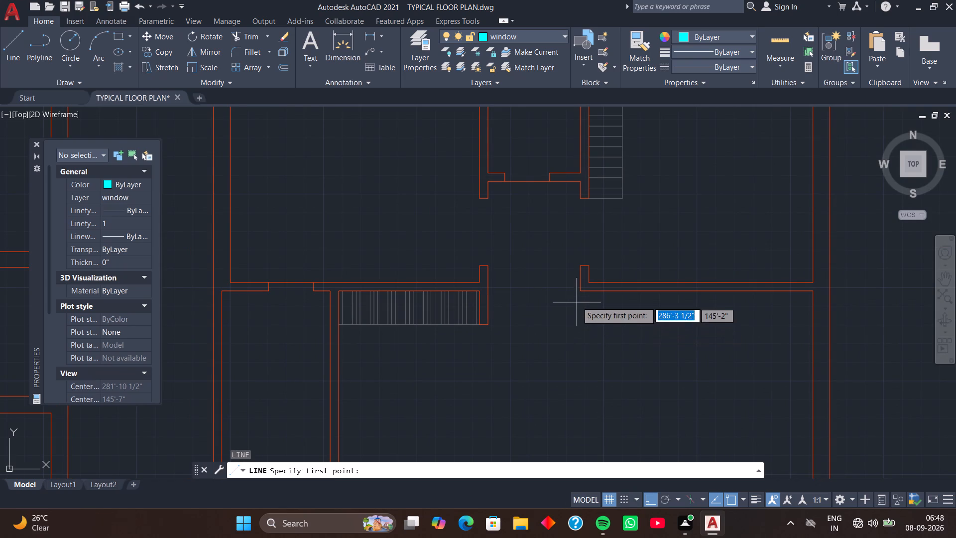
click(579, 292)
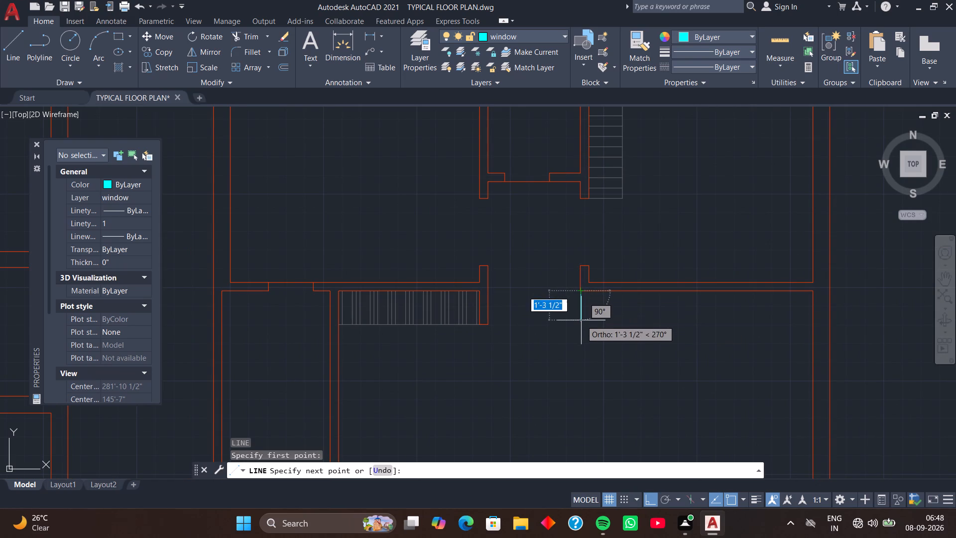
text(1')
key(Return)
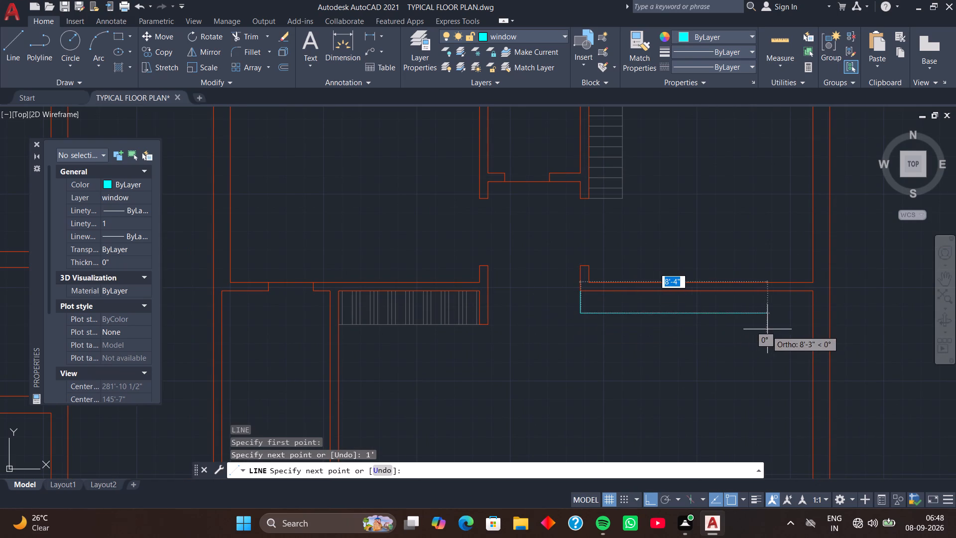
click(815, 312)
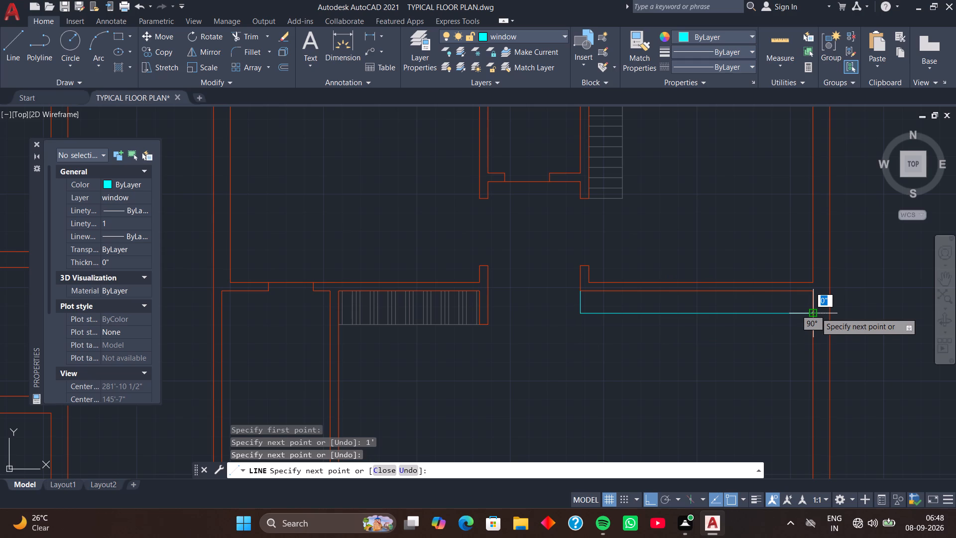
key(space)
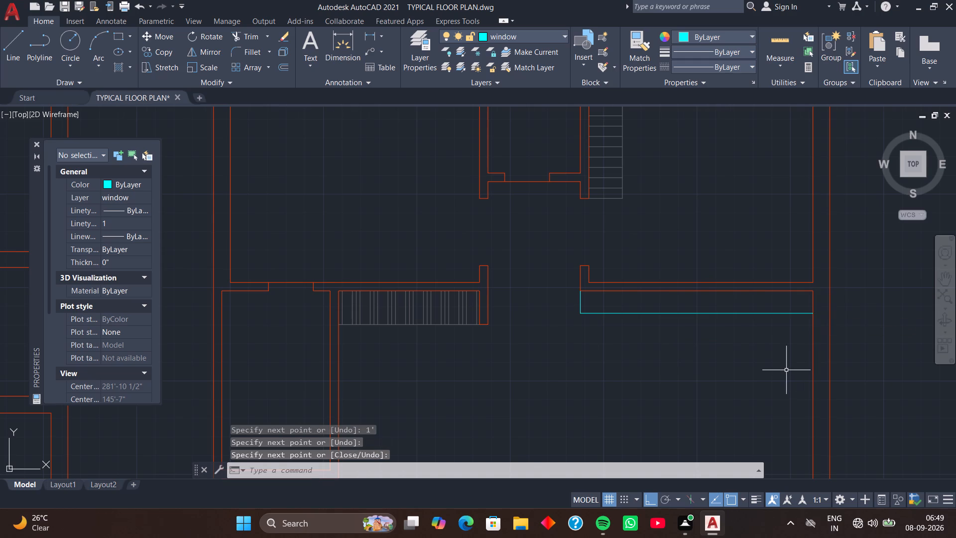
Draw a short horizontal line across the outer east wall's thickness at the living room's lower inner corner.
scroll(786, 370, down, 1)
middle_drag(783, 372, 754, 241)
middle_drag(757, 334, 739, 326)
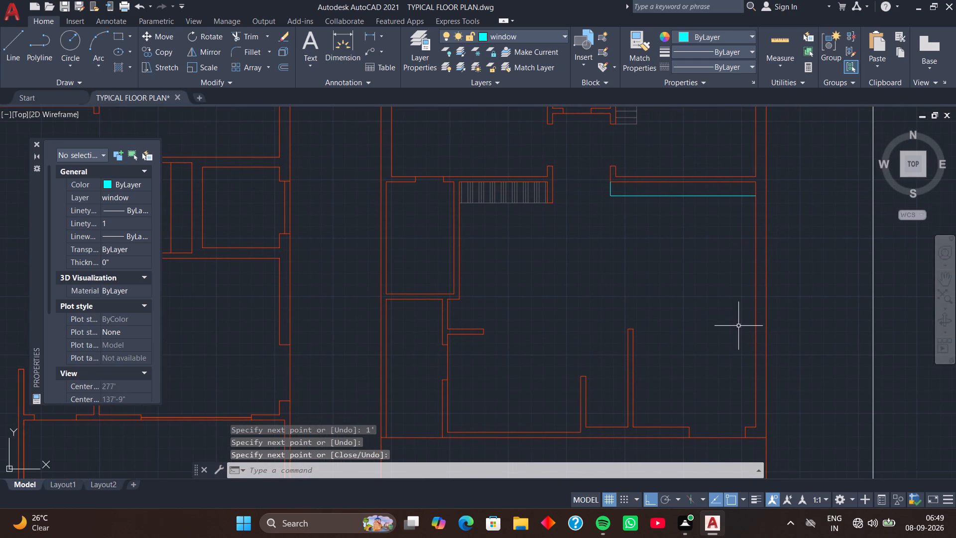
middle_drag(695, 344, 625, 348)
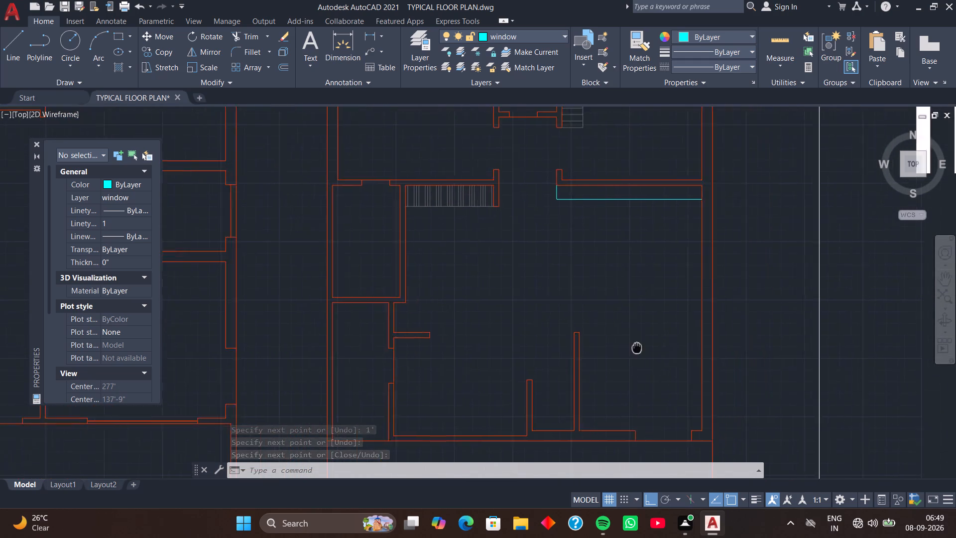
middle_drag(625, 348, 566, 345)
middle_drag(591, 377, 556, 269)
middle_drag(555, 303, 510, 283)
middle_drag(514, 296, 509, 296)
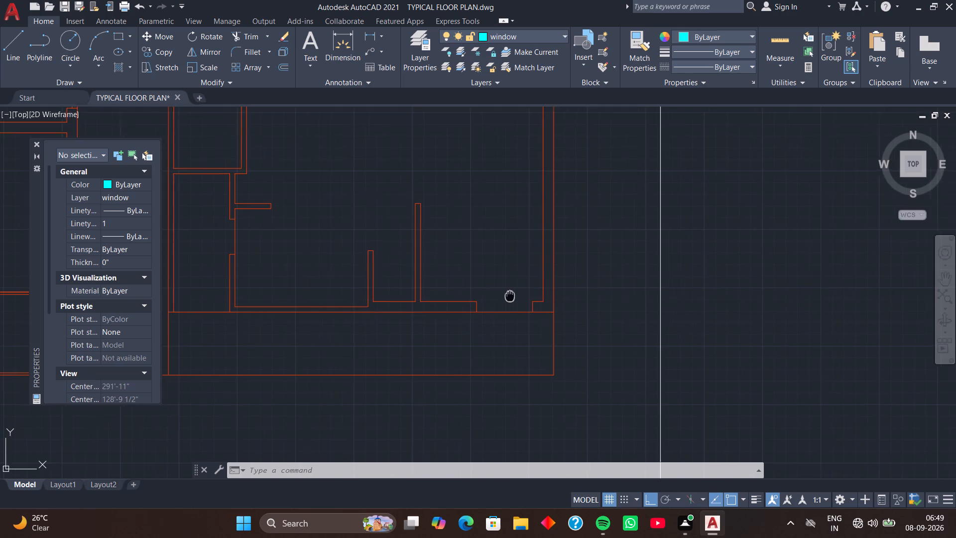
middle_drag(509, 296, 479, 289)
scroll(485, 307, up, 2)
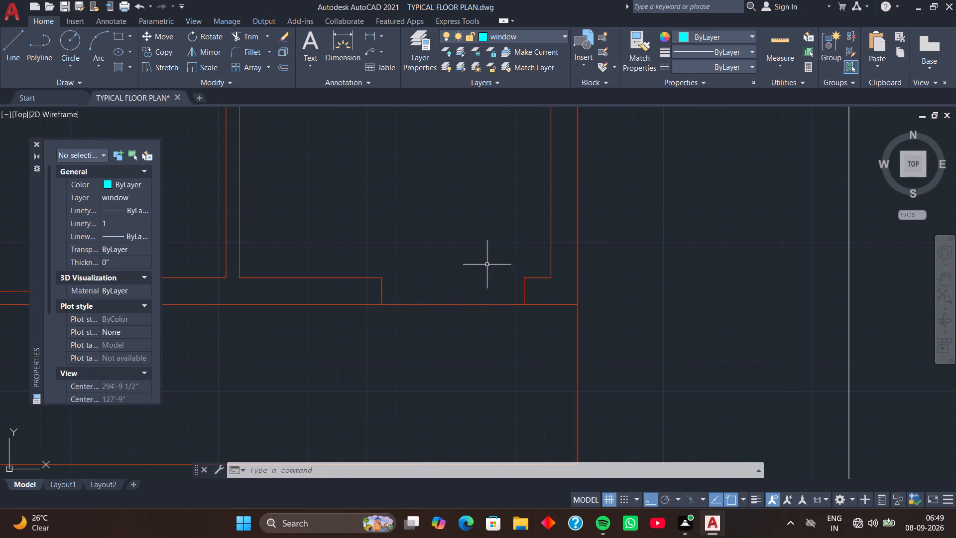
middle_drag(495, 263, 464, 268)
scroll(466, 268, down, 2)
middle_drag(466, 267, 451, 268)
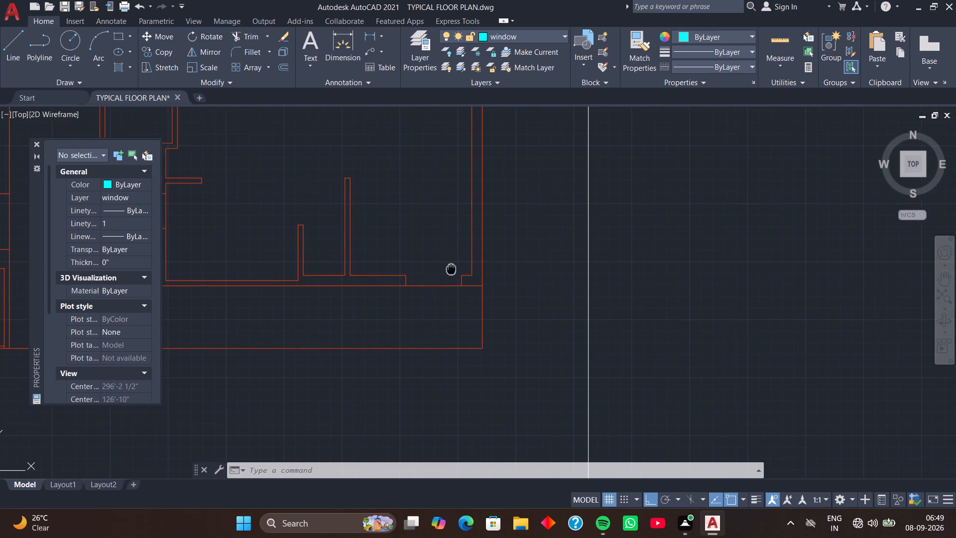
middle_drag(451, 268, 448, 268)
key(l)
key(space)
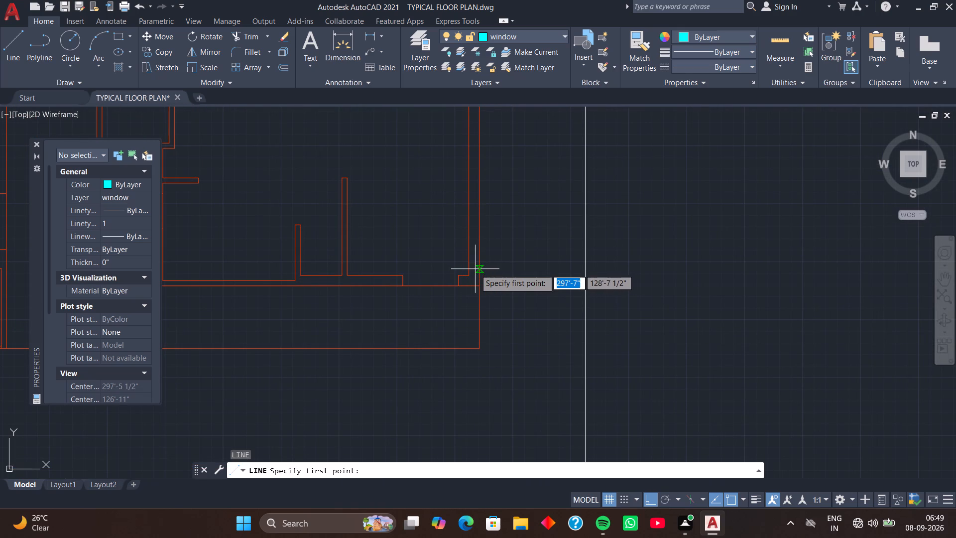
scroll(469, 272, up, 2)
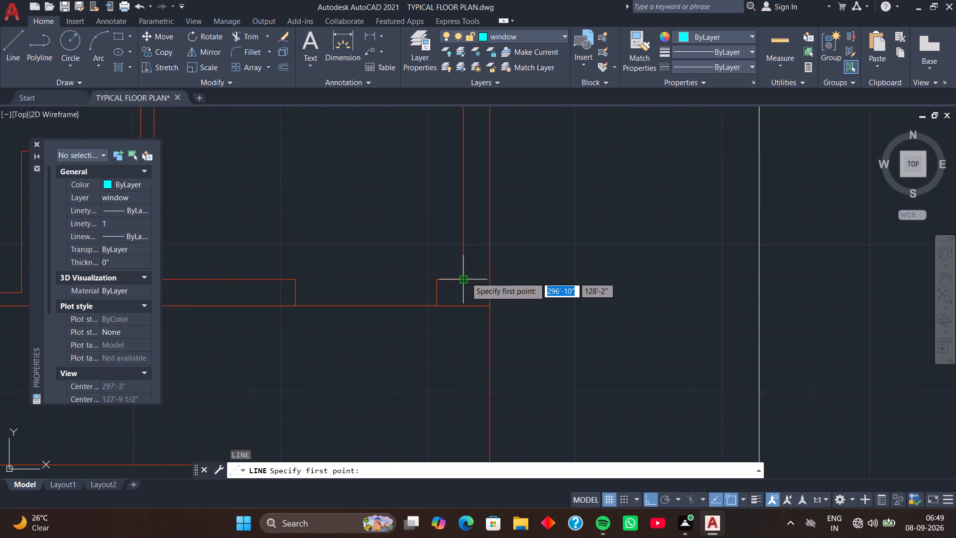
click(466, 277)
click(491, 281)
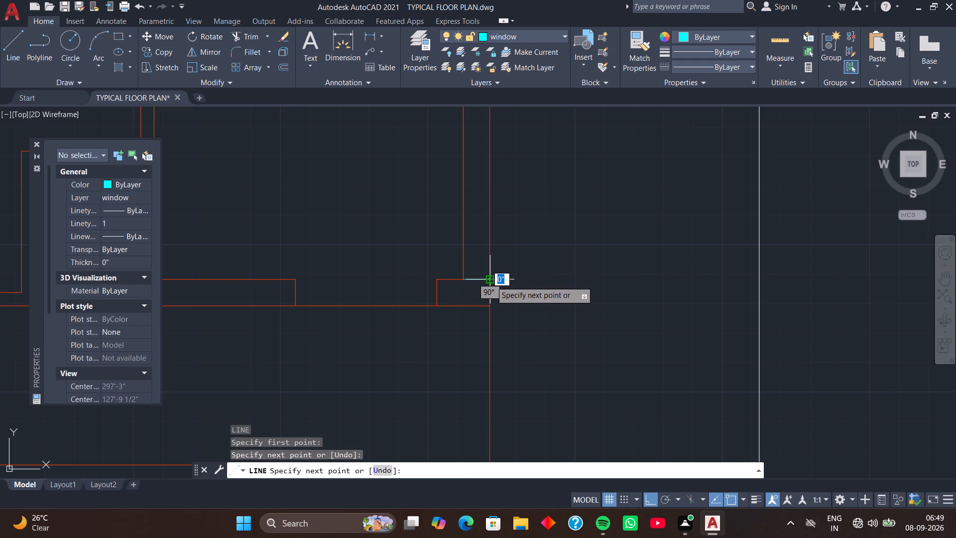
key(space)
Move the short line 2' up along the outer east wall.
click(482, 279)
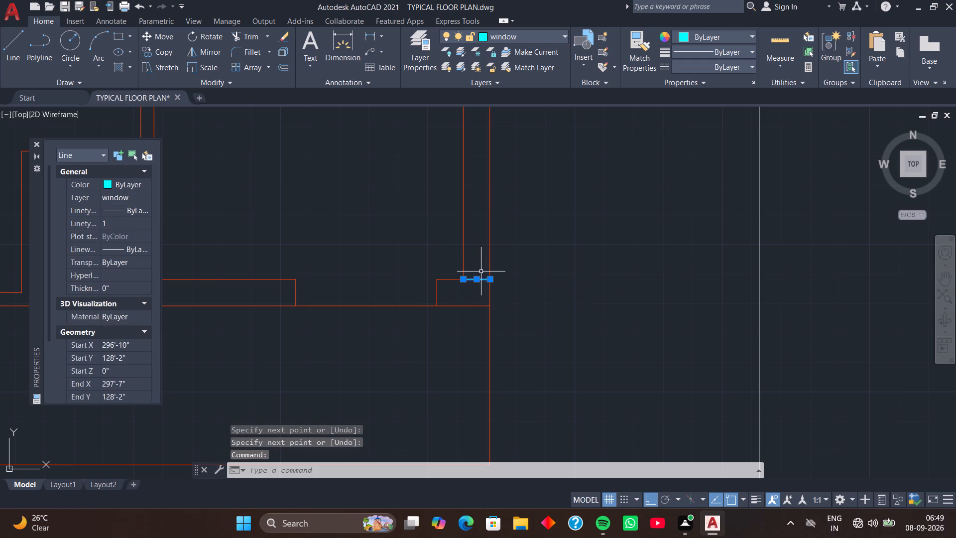
text(m)
key(space)
click(491, 280)
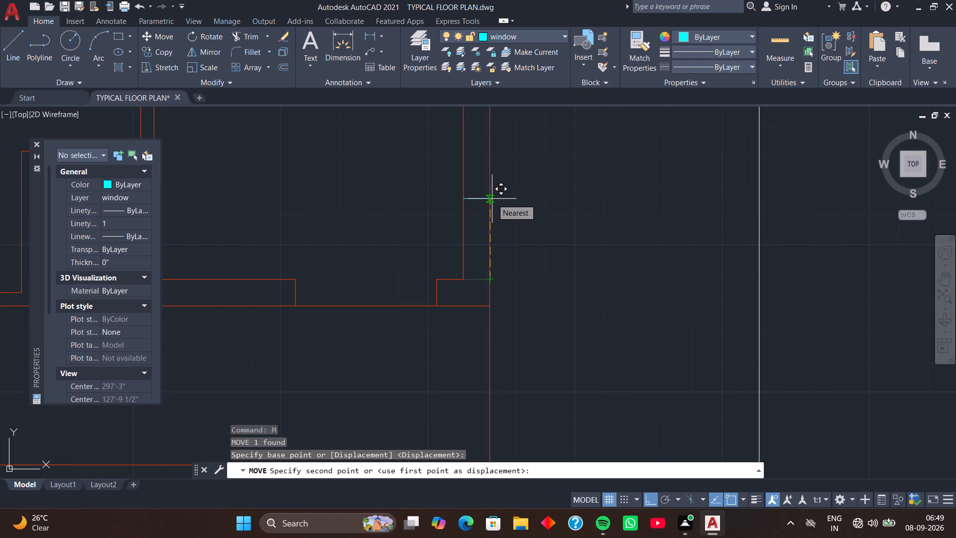
text(2')
key(Return)
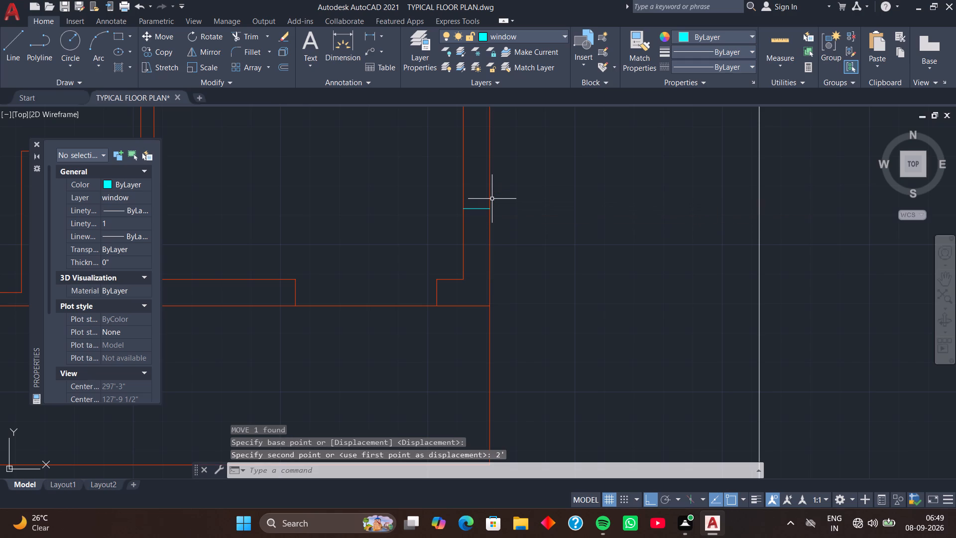
scroll(475, 216, down, 1)
middle_drag(468, 206, 461, 253)
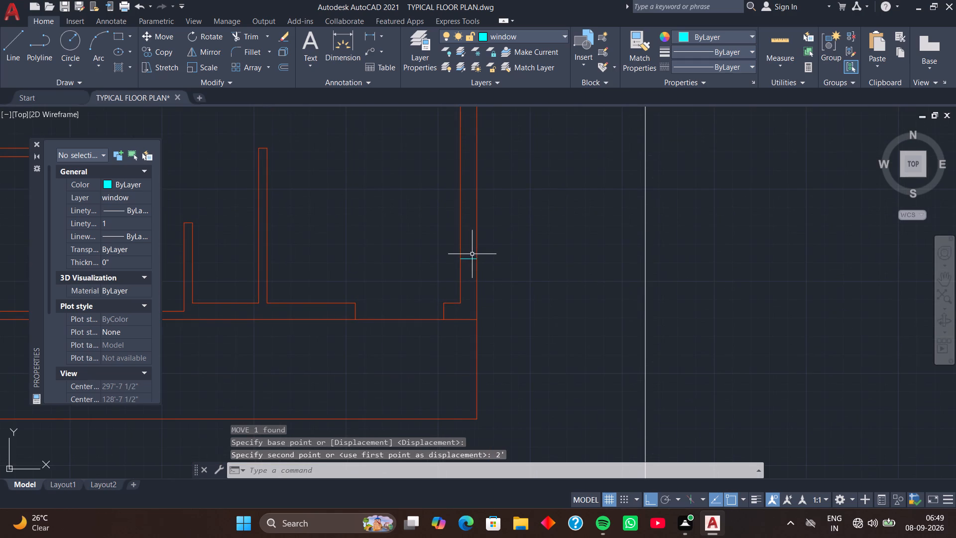
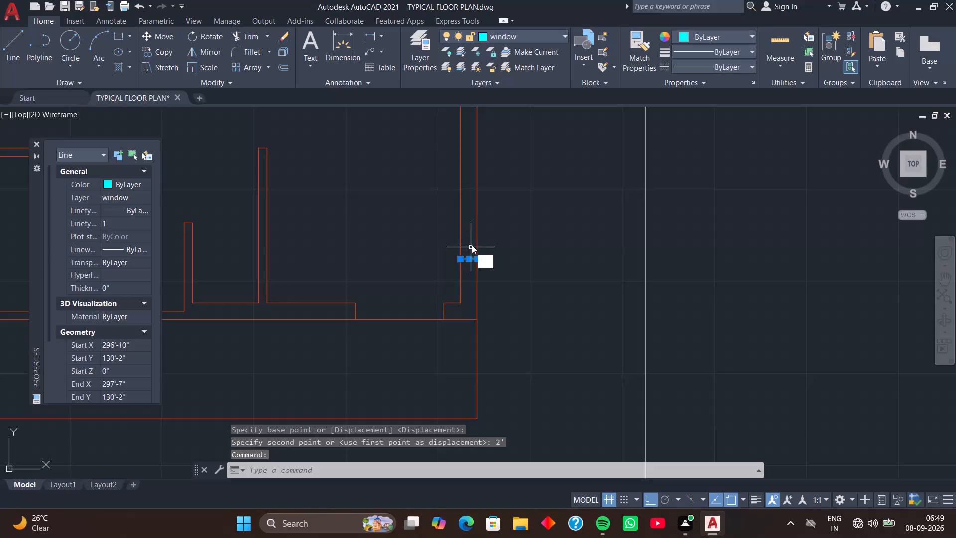
Move the short window line a further 1' up along the outer east wall.
key(space)
click(479, 257)
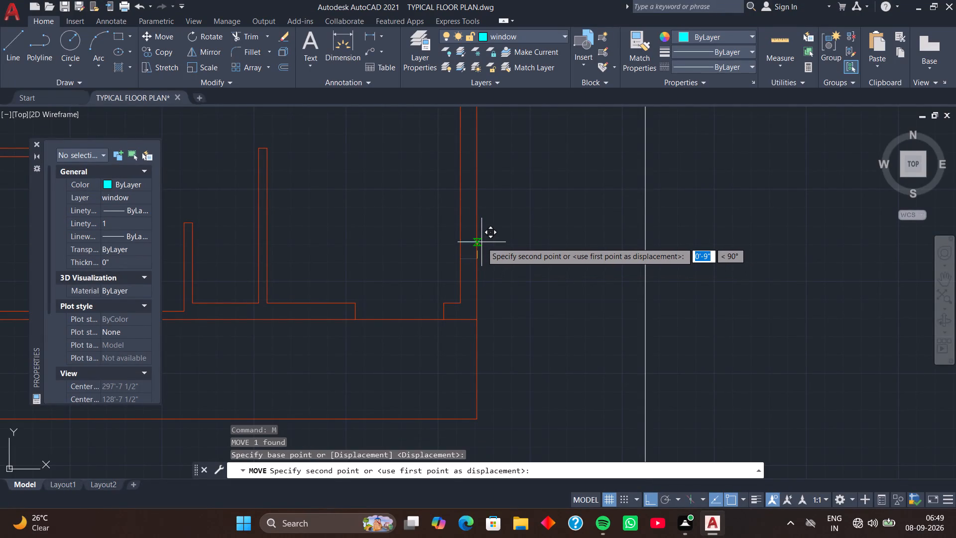
text(1')
key(Return)
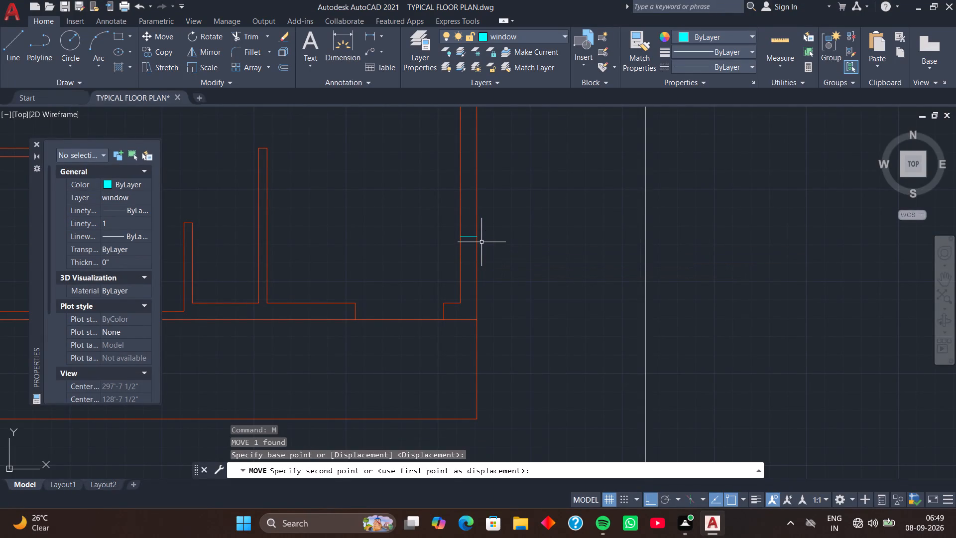
Copy the short window line 3' up along the outer east wall to mark the window's other end.
click(470, 236)
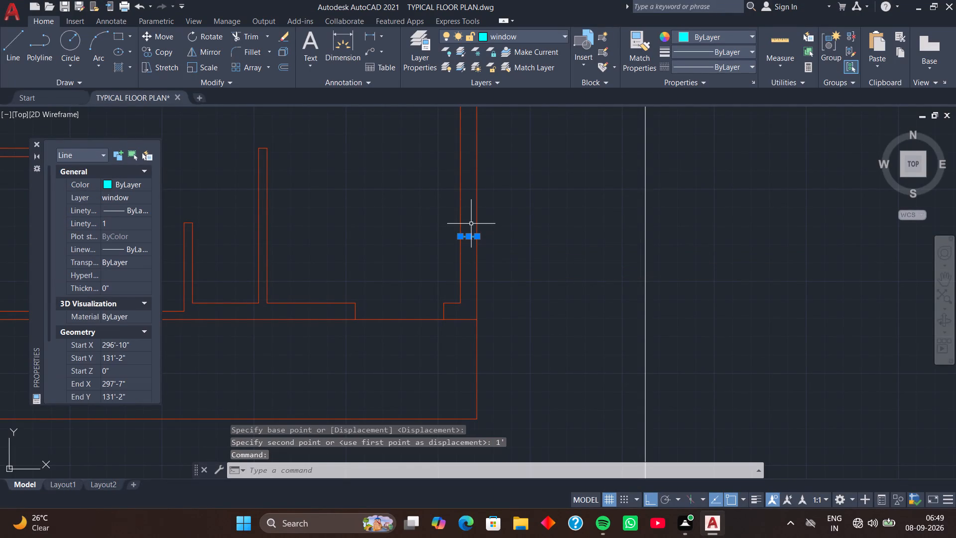
key(c)
key(o)
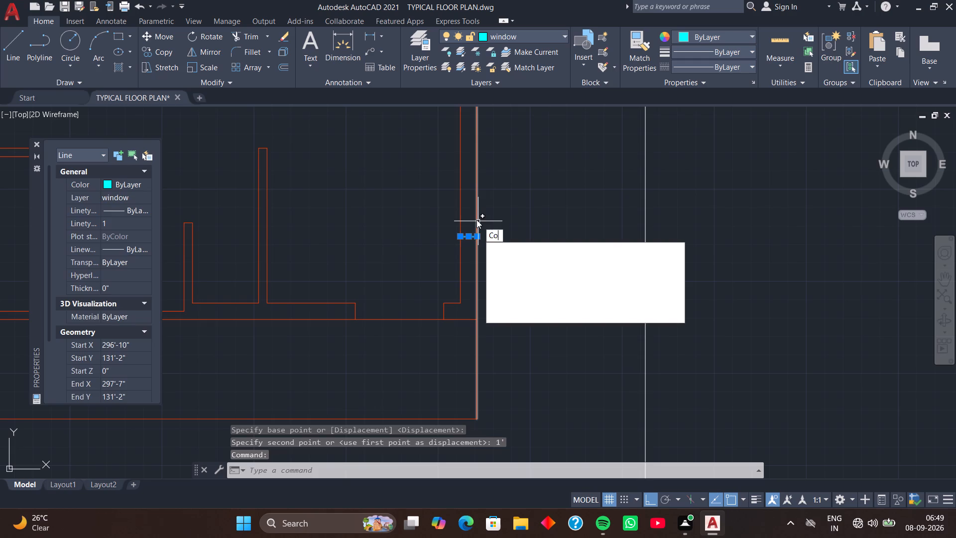
key(space)
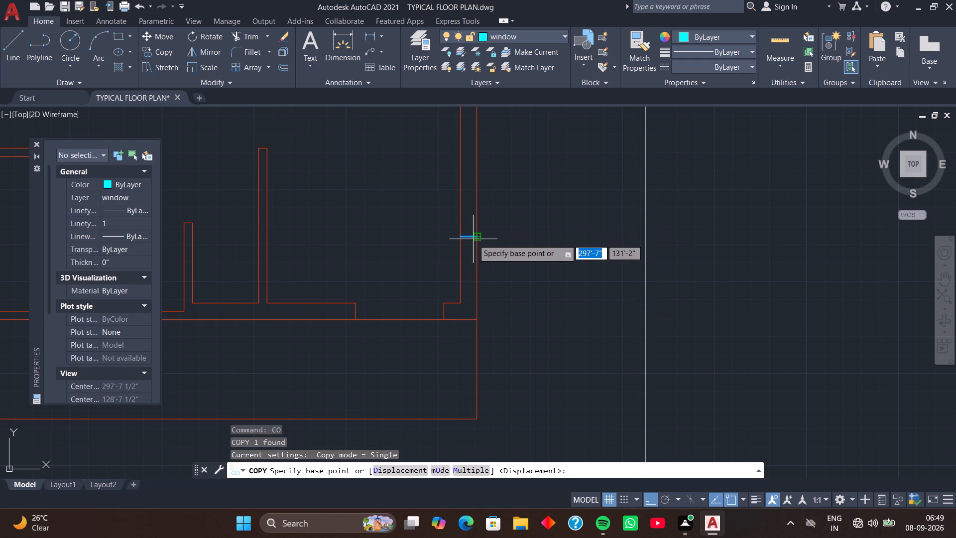
click(474, 236)
middle_drag(474, 163, 475, 170)
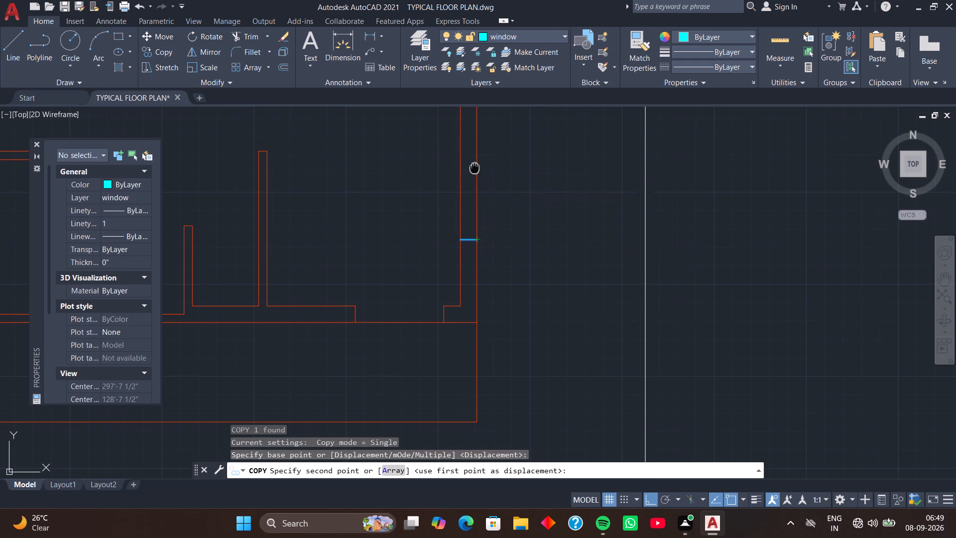
middle_drag(475, 170, 472, 230)
text(3')
key(Return)
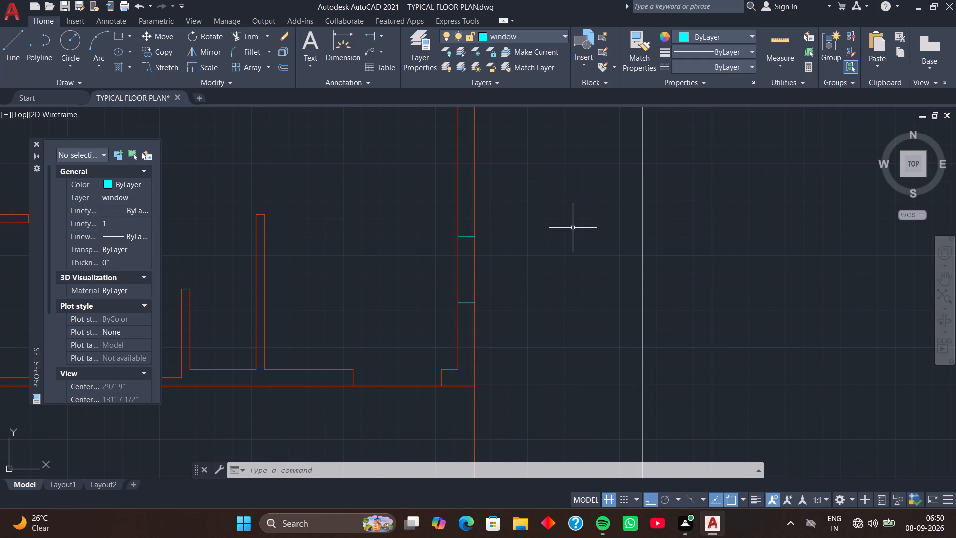
Make dotted line the current layer and set the current linetype to the dashed ACAD_ISO02 type.
middle_drag(573, 228, 572, 250)
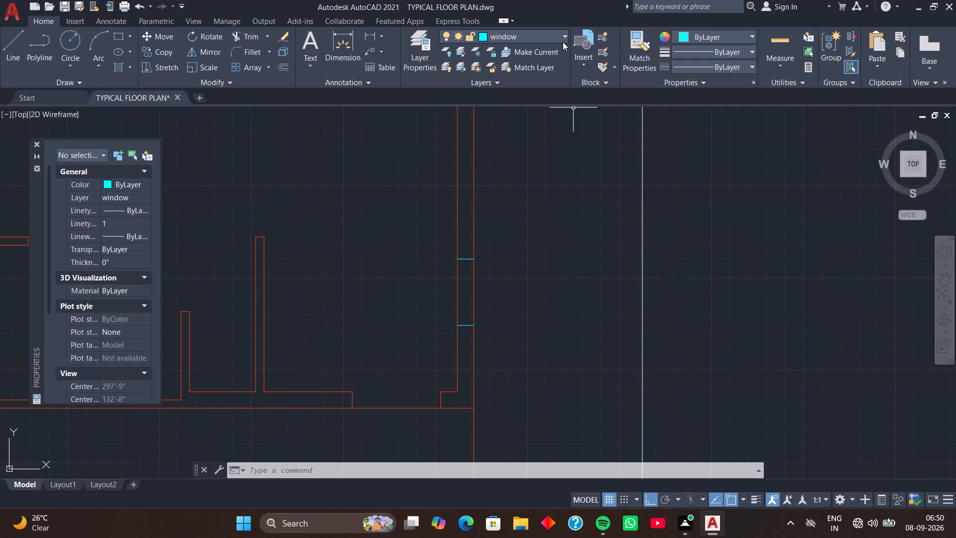
click(564, 33)
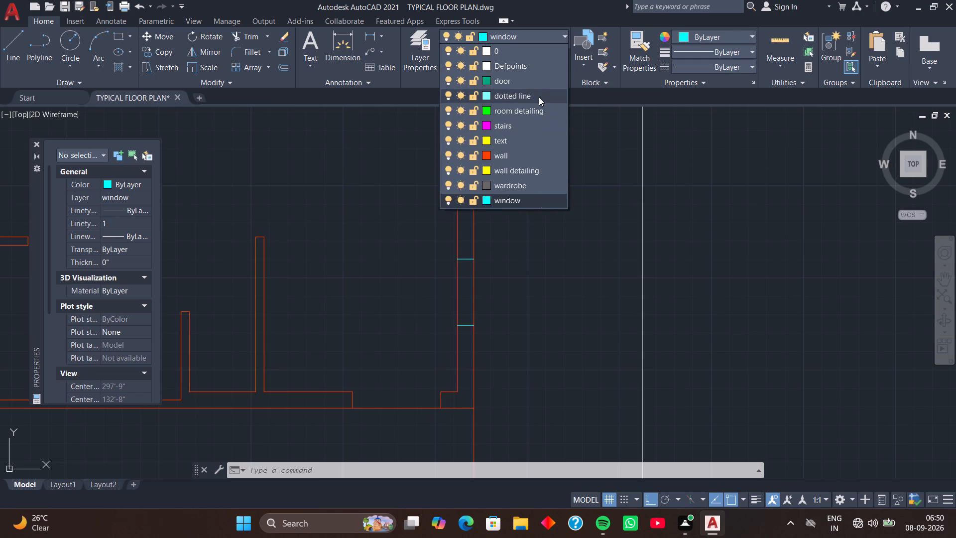
click(539, 97)
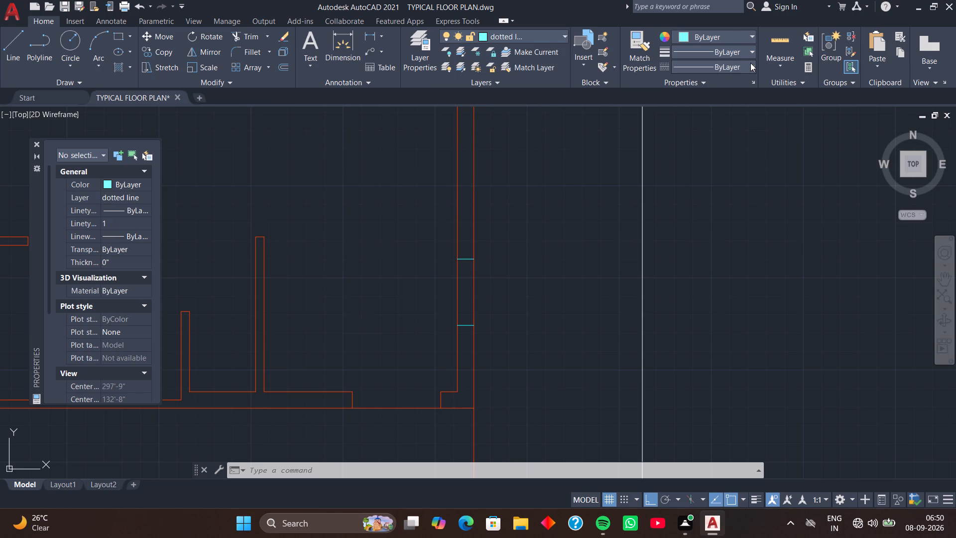
click(751, 64)
click(742, 109)
Draw a horizontal dashed line, 8'-9" long, from the top of the partition wall to the inner face of the outer east wall.
text(l)
key(space)
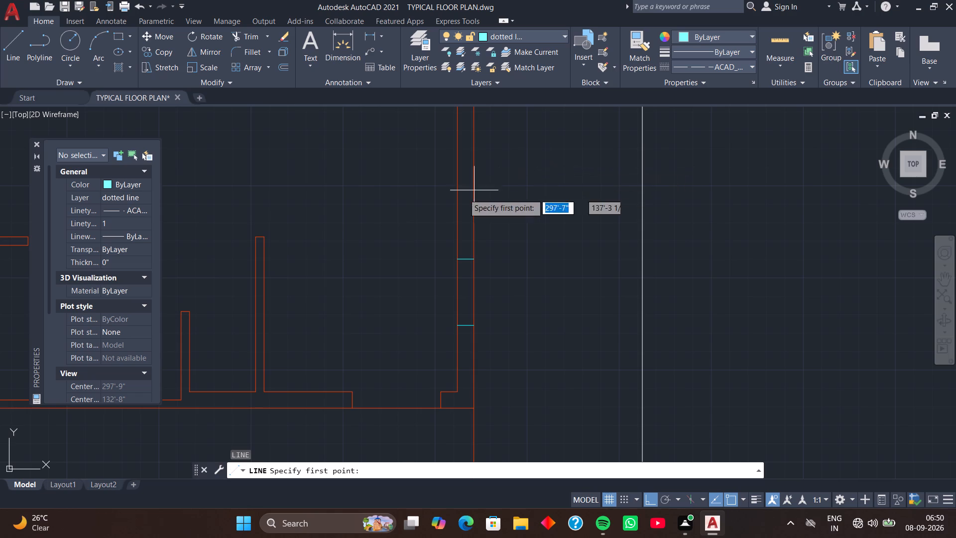
click(265, 239)
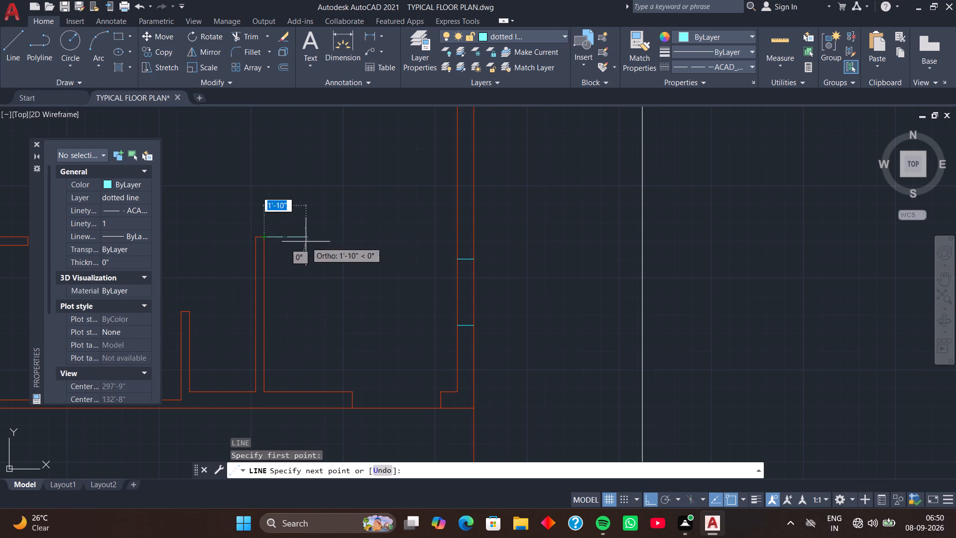
click(457, 239)
key(space)
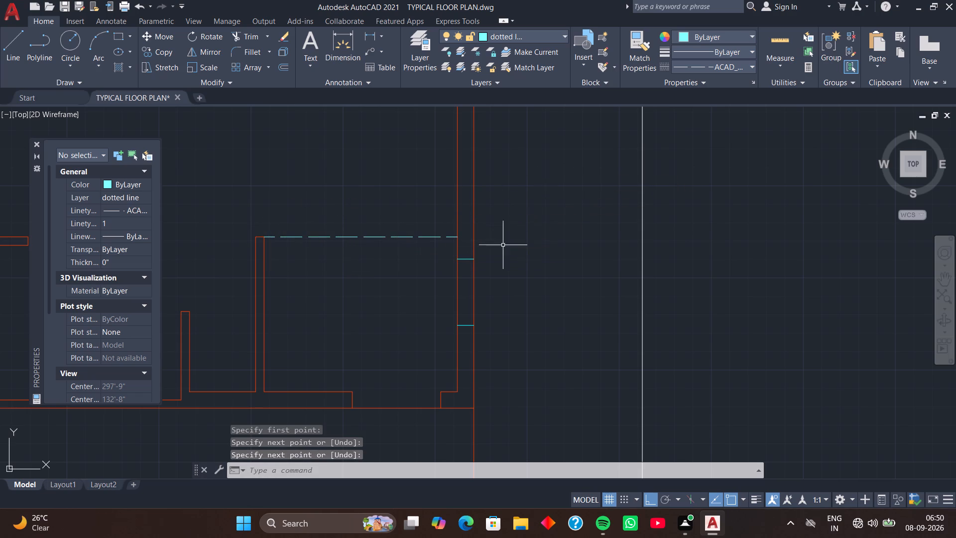
Move the upper short window line by its outer endpoint to the dashed line's east end on the wall's inner face.
click(469, 260)
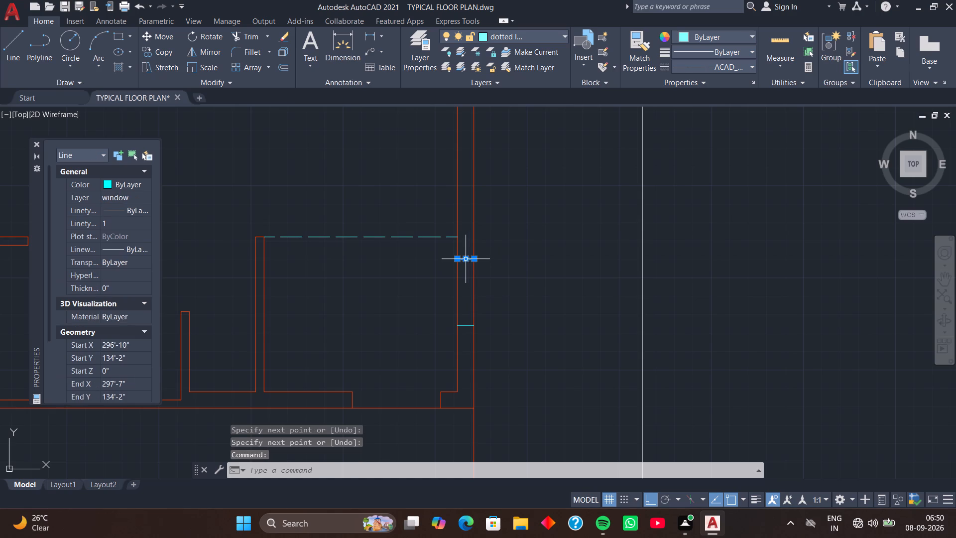
key(m)
key(space)
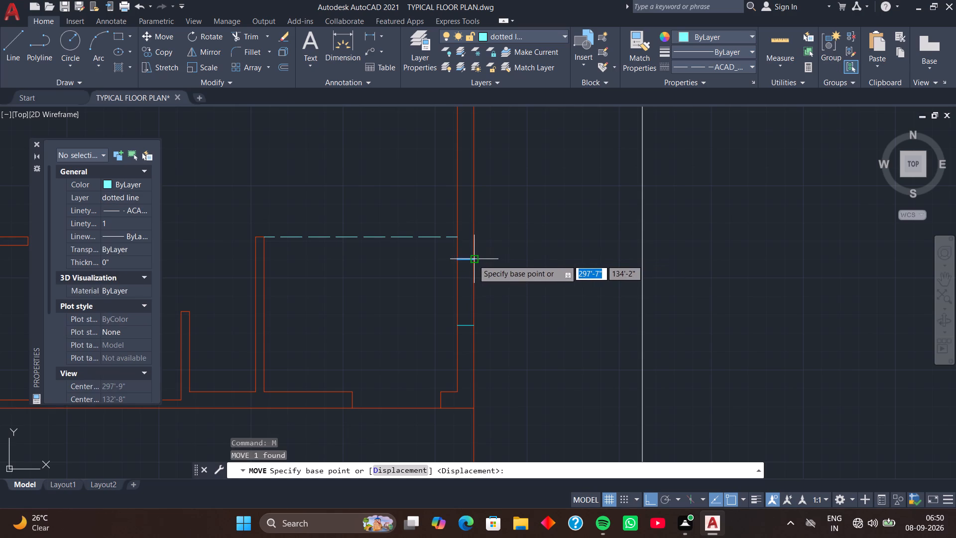
click(473, 260)
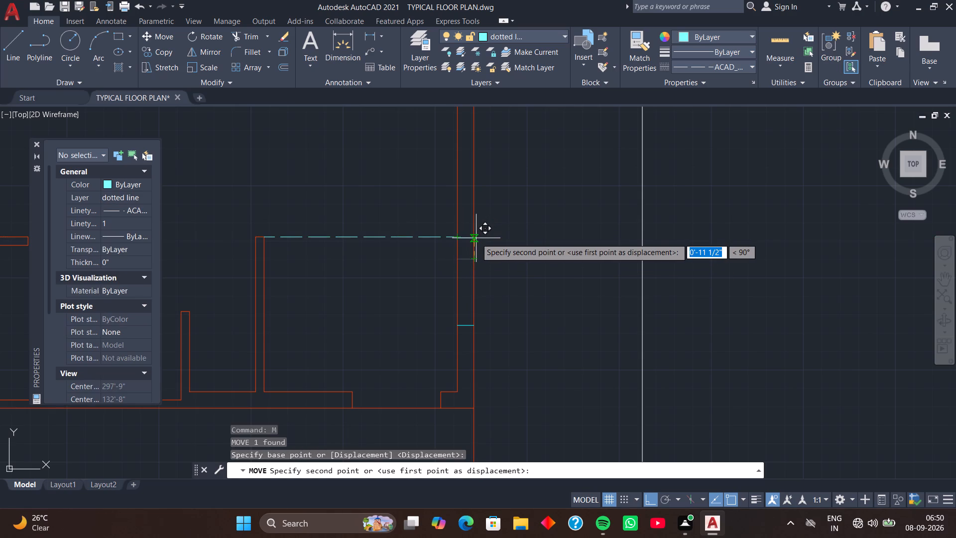
scroll(474, 238, up, 4)
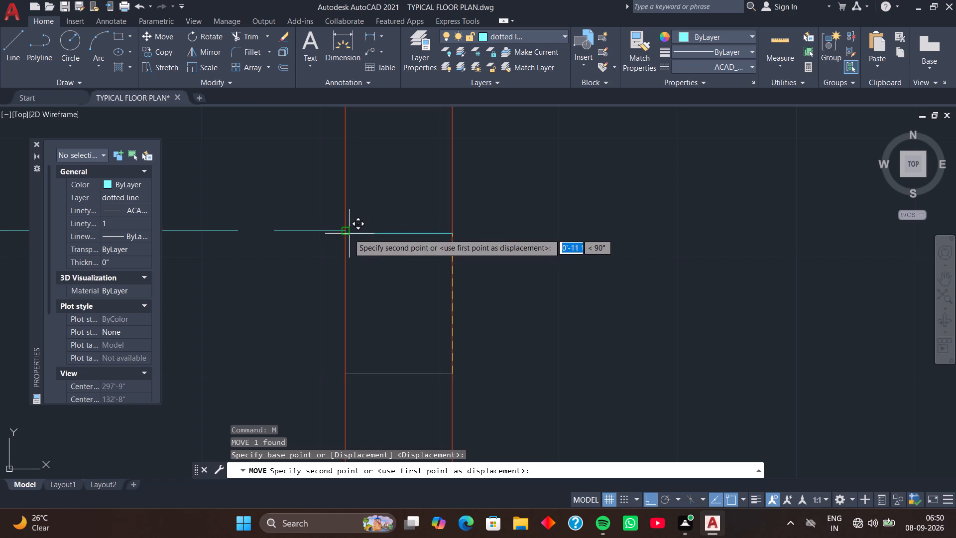
click(342, 234)
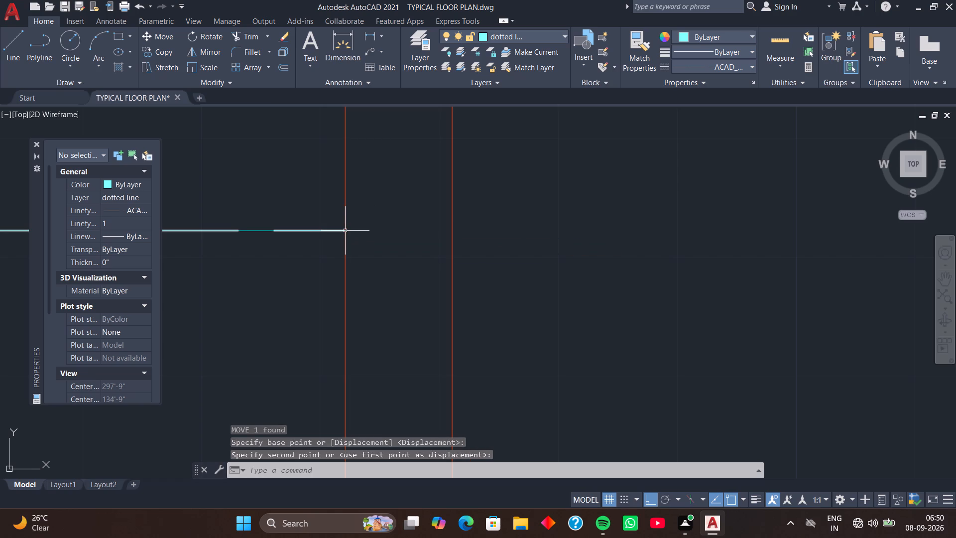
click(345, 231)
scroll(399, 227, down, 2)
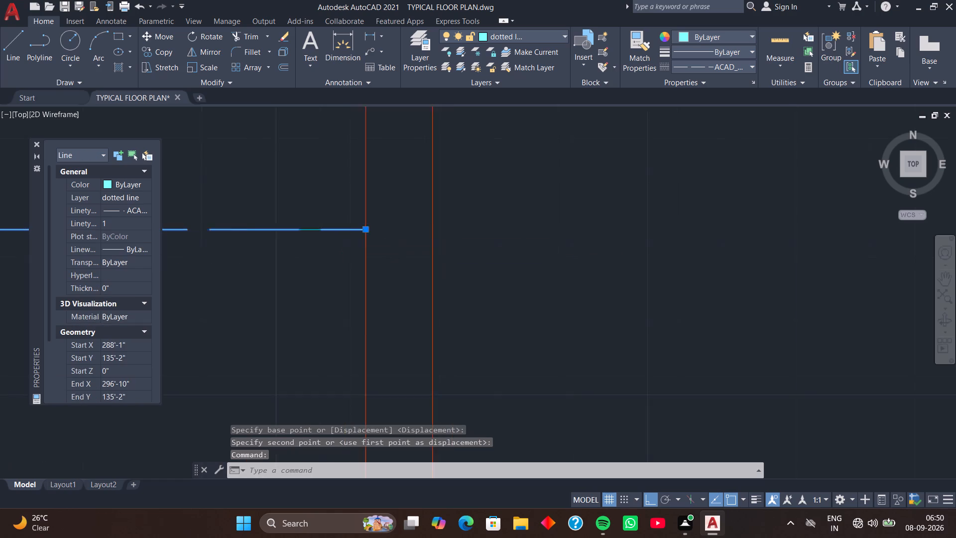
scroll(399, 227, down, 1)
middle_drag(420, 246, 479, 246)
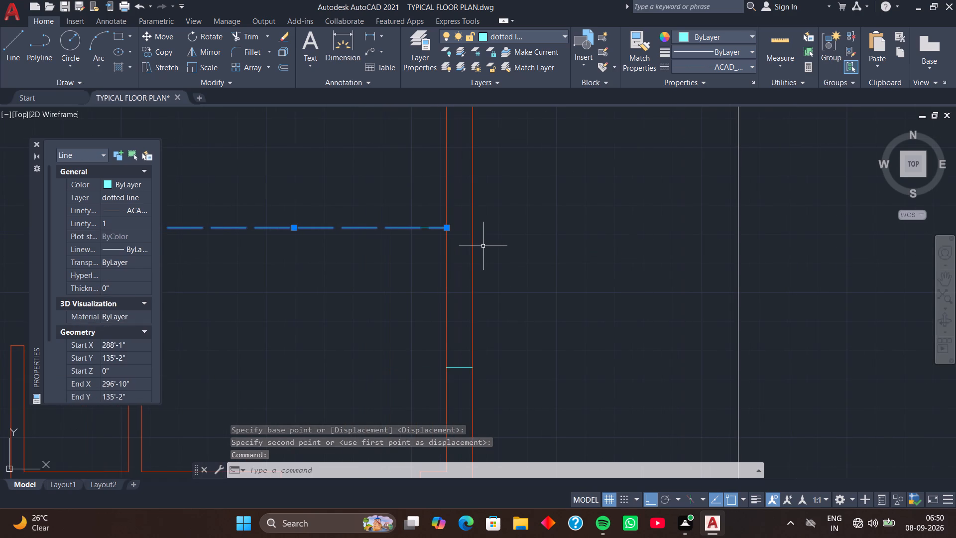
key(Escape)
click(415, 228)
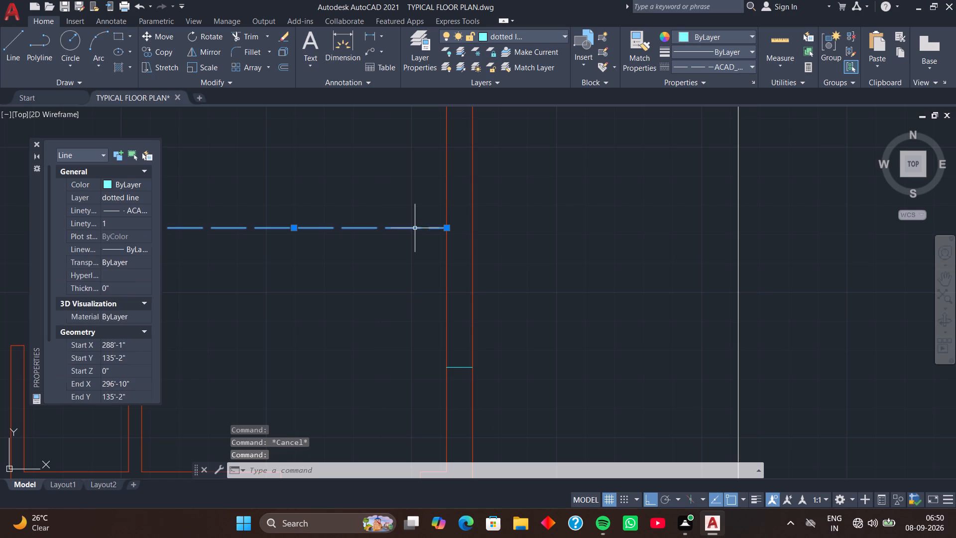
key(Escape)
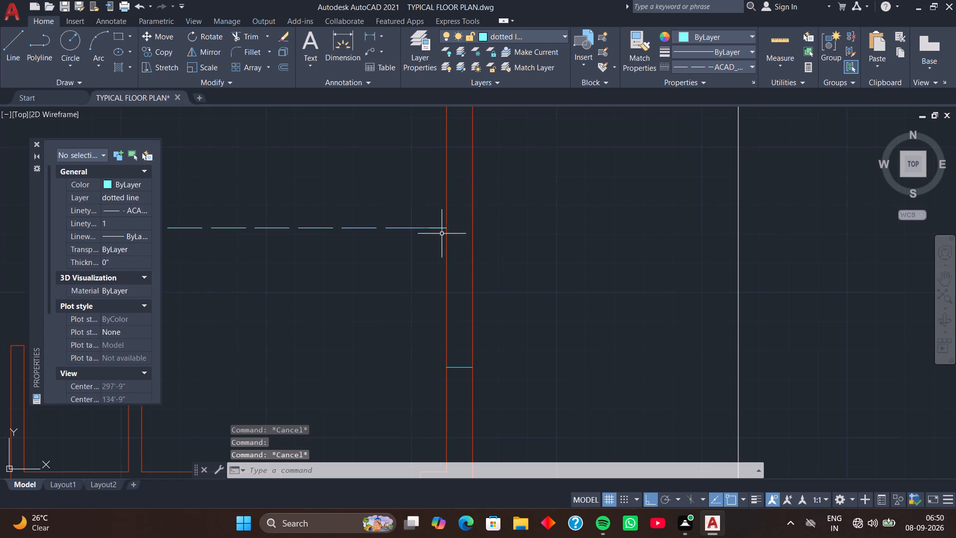
Stretch the dashed line's east end 9" across the wall thickness to the outer face of the east wall.
scroll(441, 234, up, 5)
middle_drag(420, 212, 681, 329)
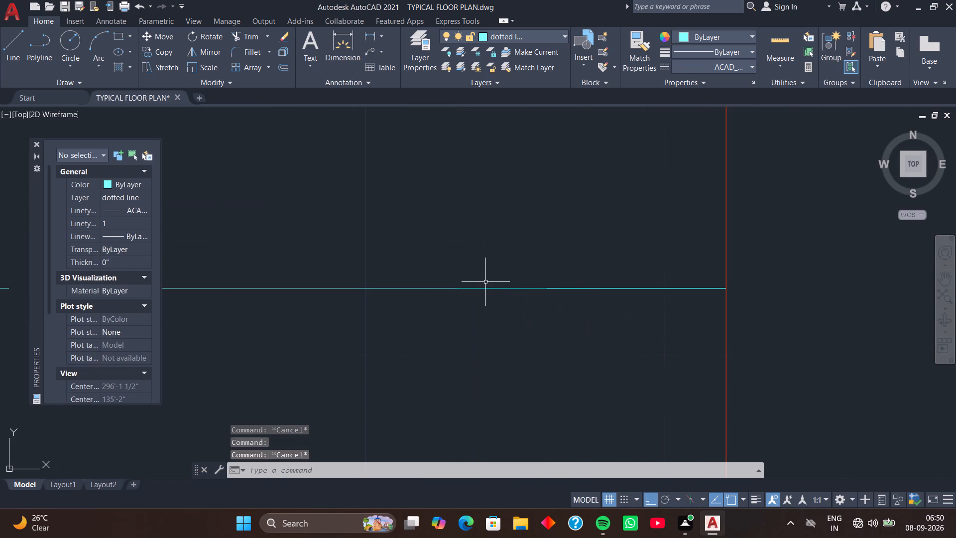
click(512, 289)
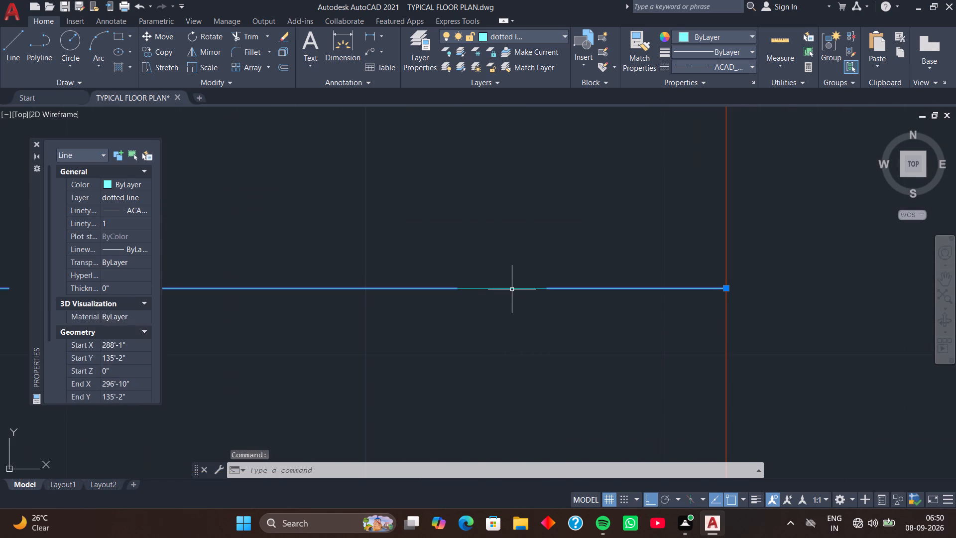
scroll(514, 269, down, 4)
middle_drag(540, 317, 508, 309)
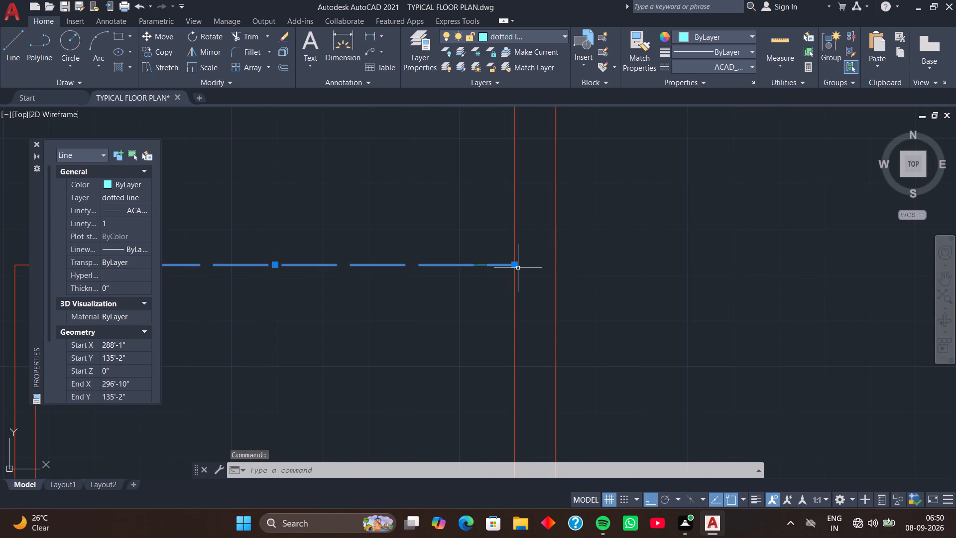
click(517, 267)
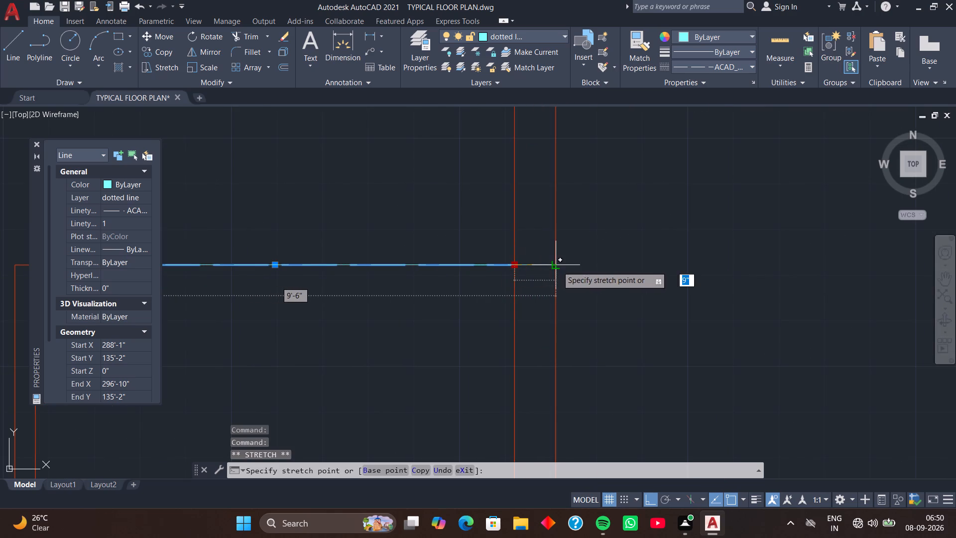
click(557, 266)
key(Escape)
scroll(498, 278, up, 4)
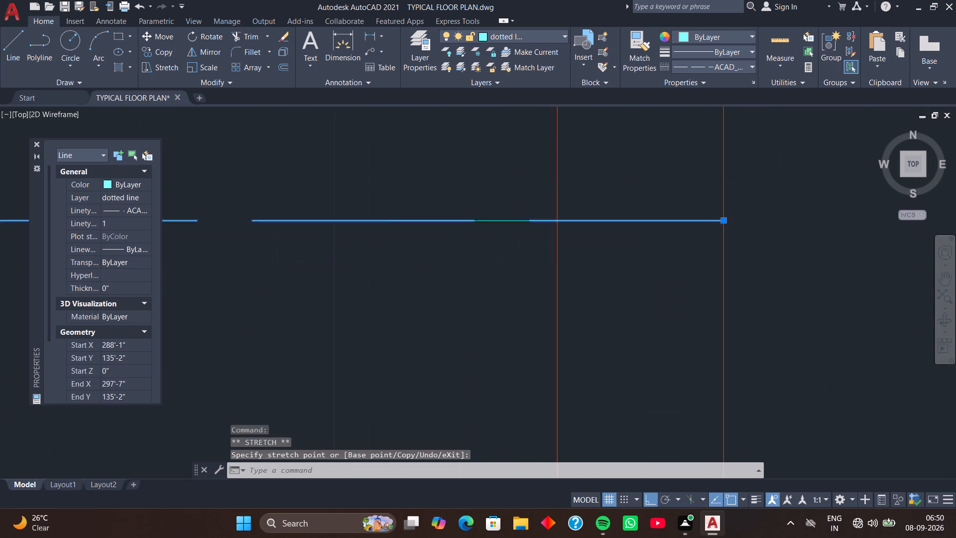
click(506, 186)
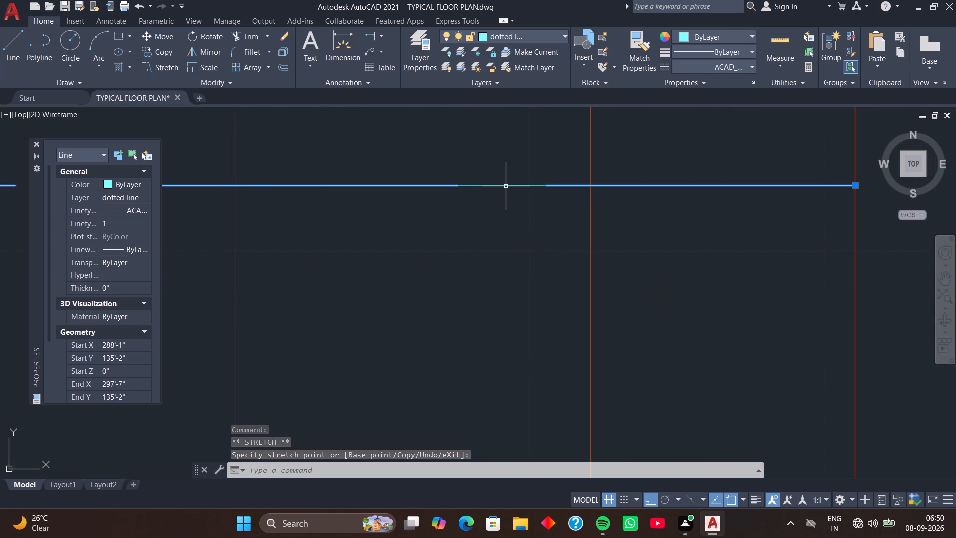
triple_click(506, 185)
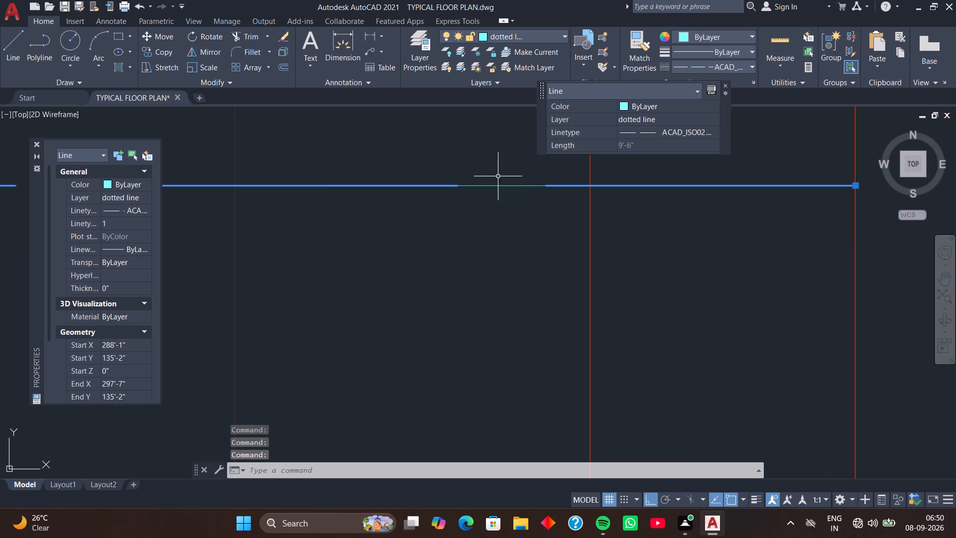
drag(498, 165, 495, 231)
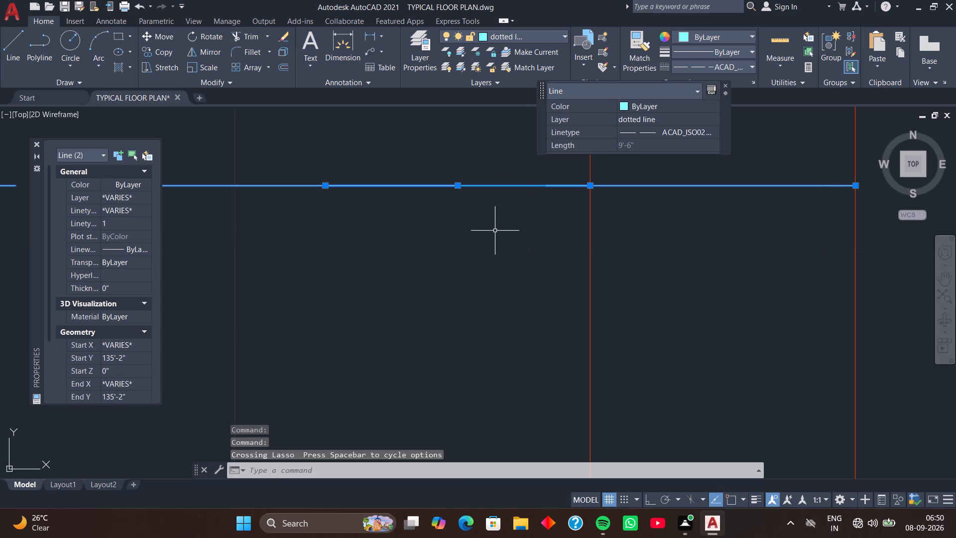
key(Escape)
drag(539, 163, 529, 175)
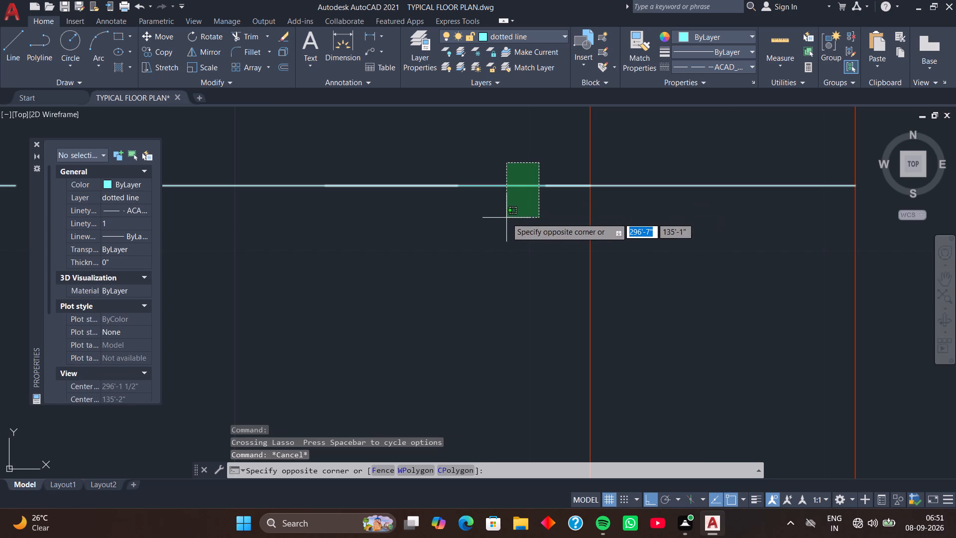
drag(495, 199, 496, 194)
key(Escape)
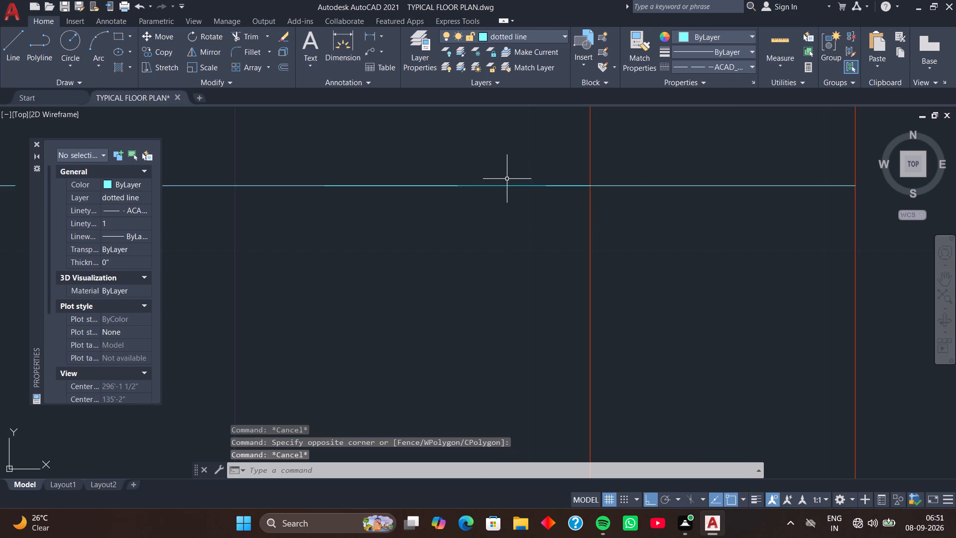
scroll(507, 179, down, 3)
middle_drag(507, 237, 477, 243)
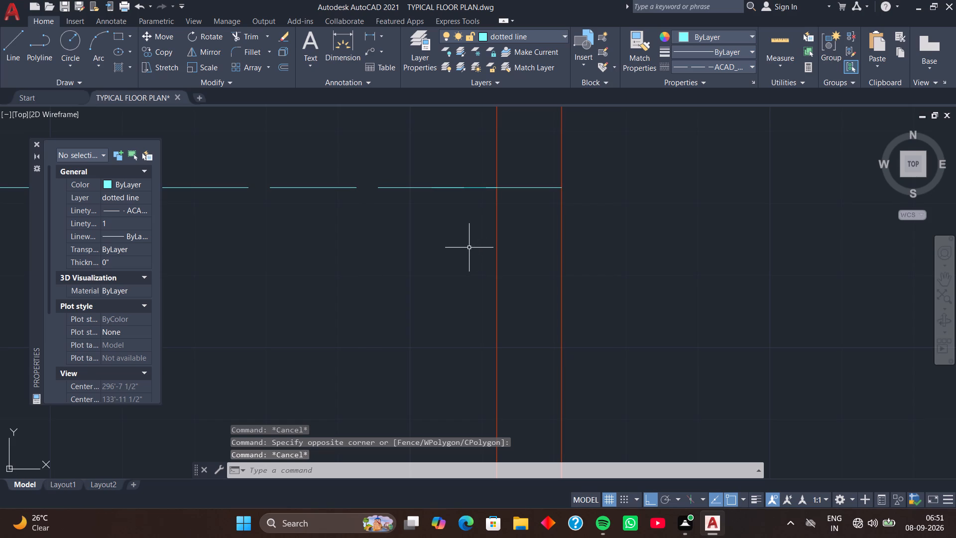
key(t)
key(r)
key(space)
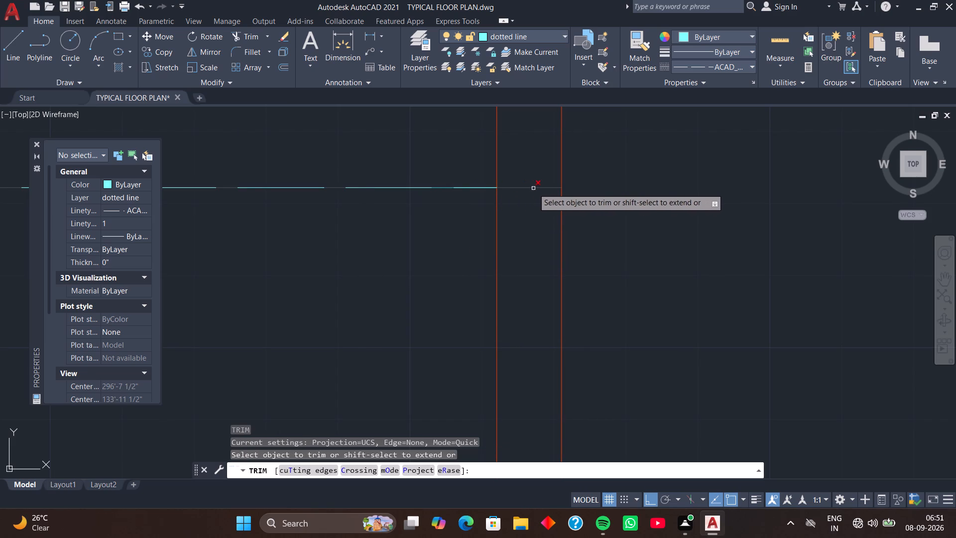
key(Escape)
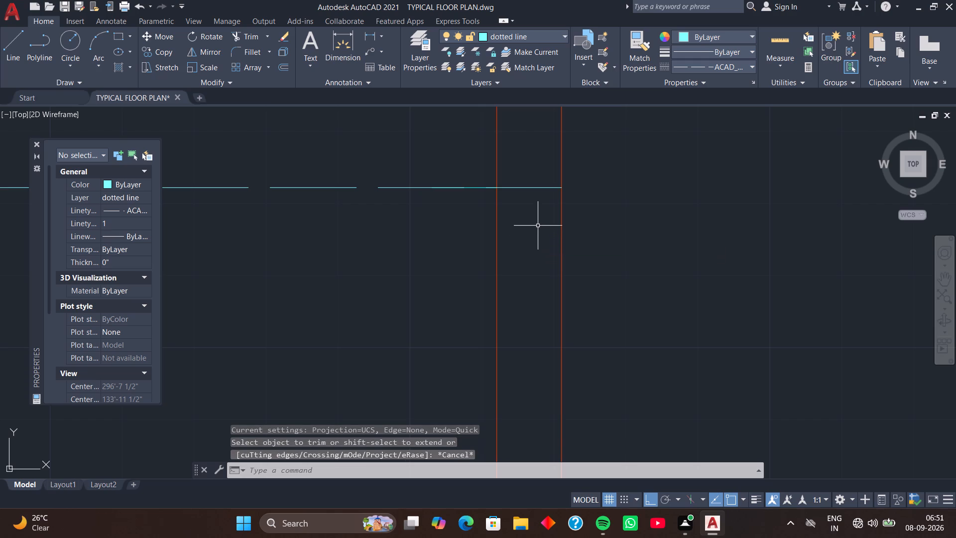
Copy the long dashed line 2' north from its endpoint on the outer face of the east wall.
scroll(539, 226, down, 2)
middle_drag(541, 278, 518, 207)
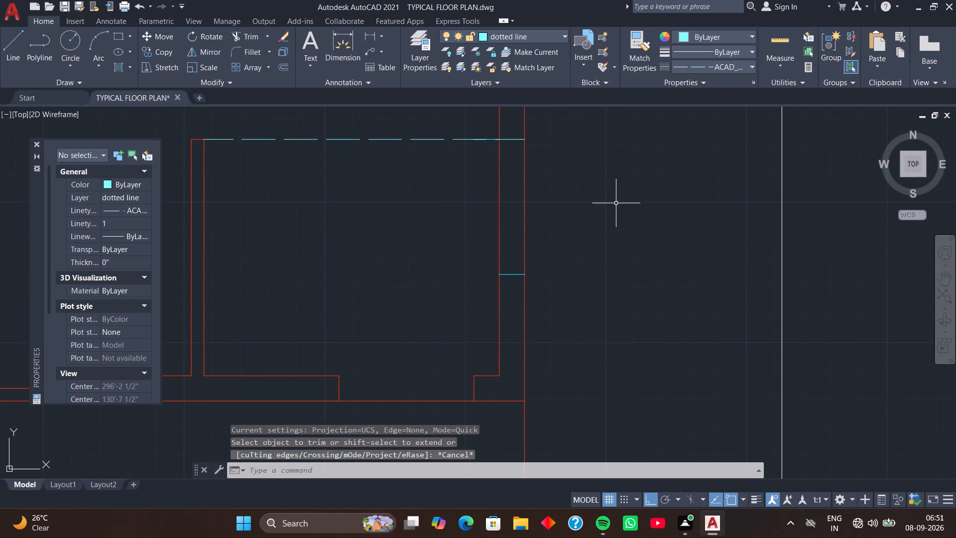
scroll(615, 203, down, 2)
middle_drag(609, 177, 593, 277)
middle_drag(589, 256, 561, 264)
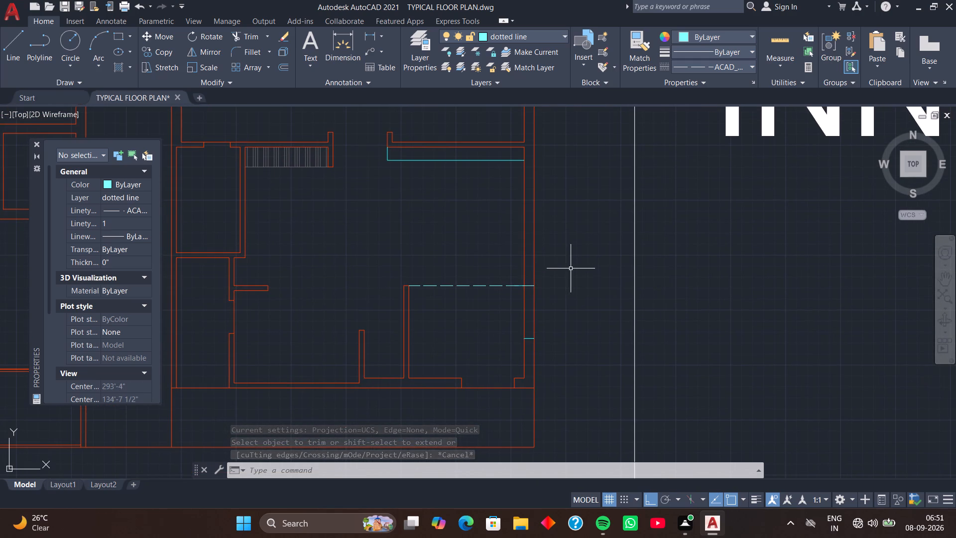
middle_drag(573, 269, 548, 276)
middle_drag(548, 276, 546, 296)
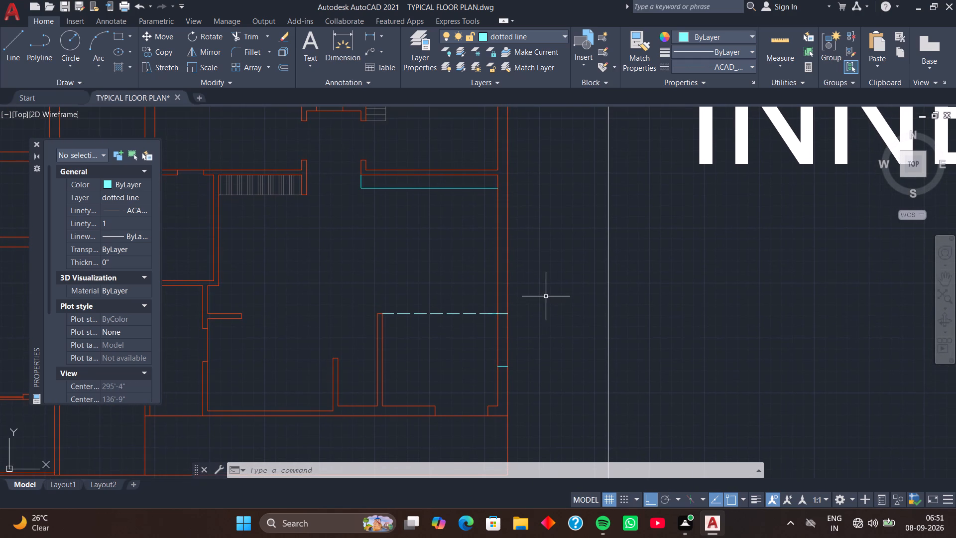
middle_drag(546, 296, 539, 302)
middle_drag(533, 330, 530, 314)
middle_click(528, 307)
scroll(528, 305, up, 2)
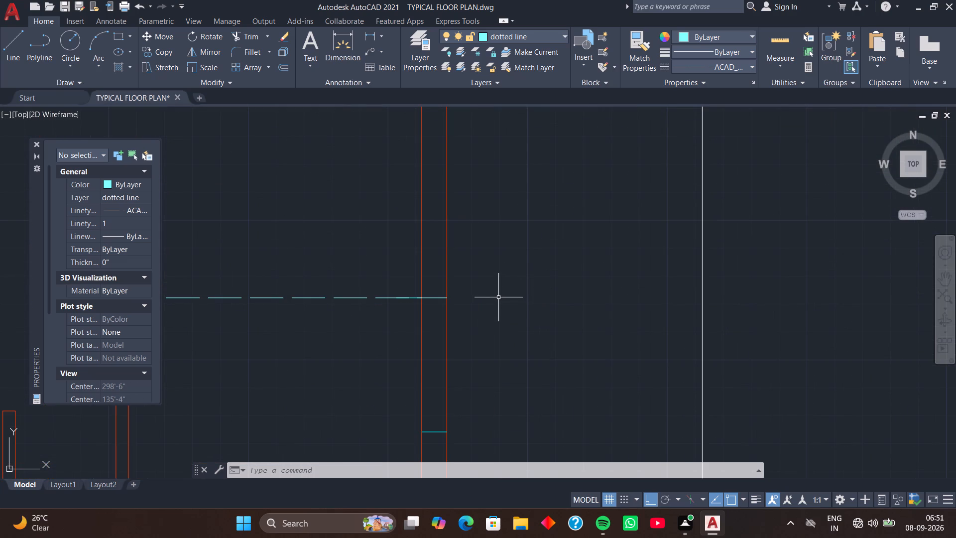
click(439, 299)
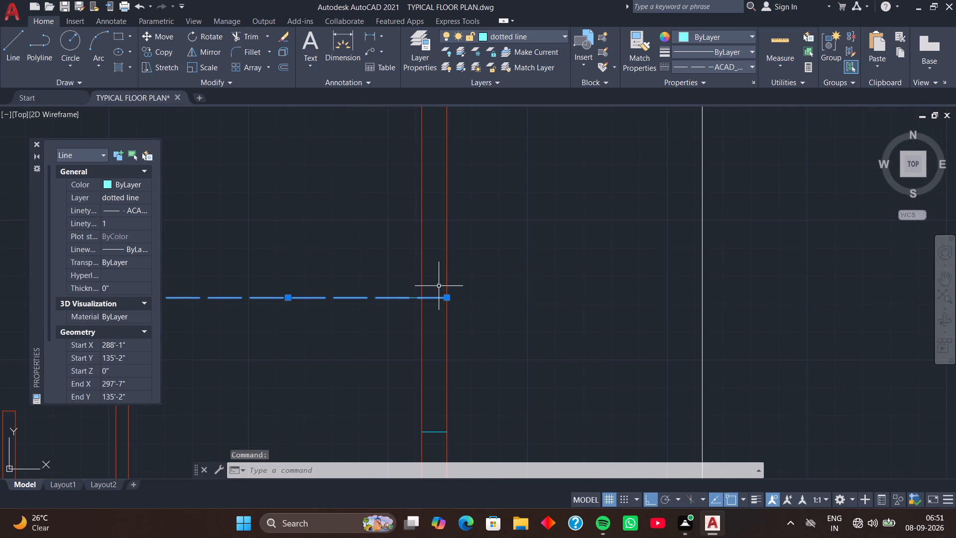
key(c)
text(o)
key(space)
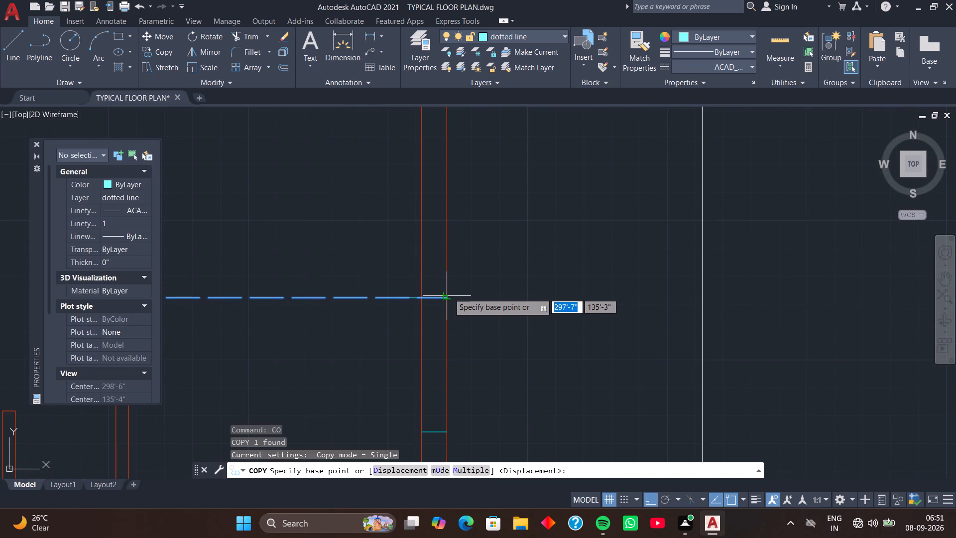
click(449, 296)
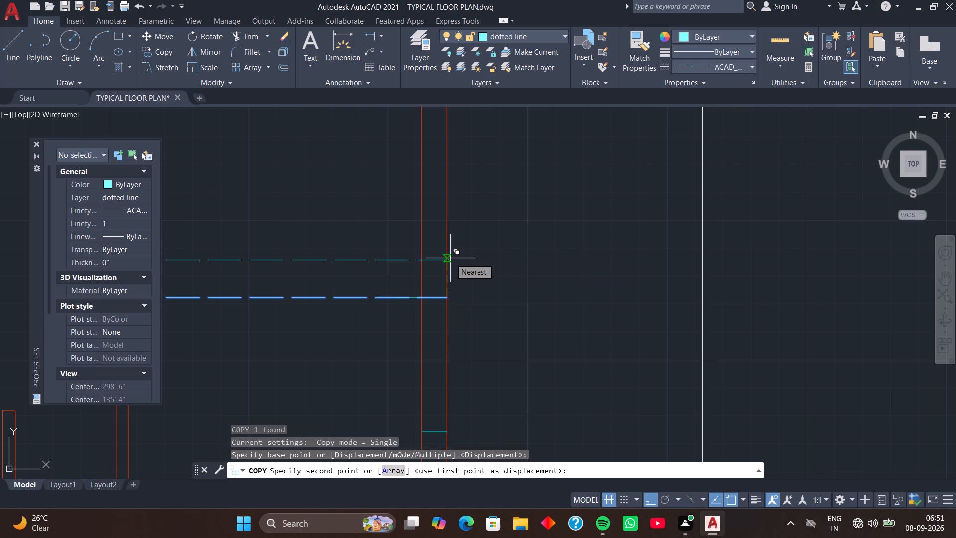
text(2')
key(Return)
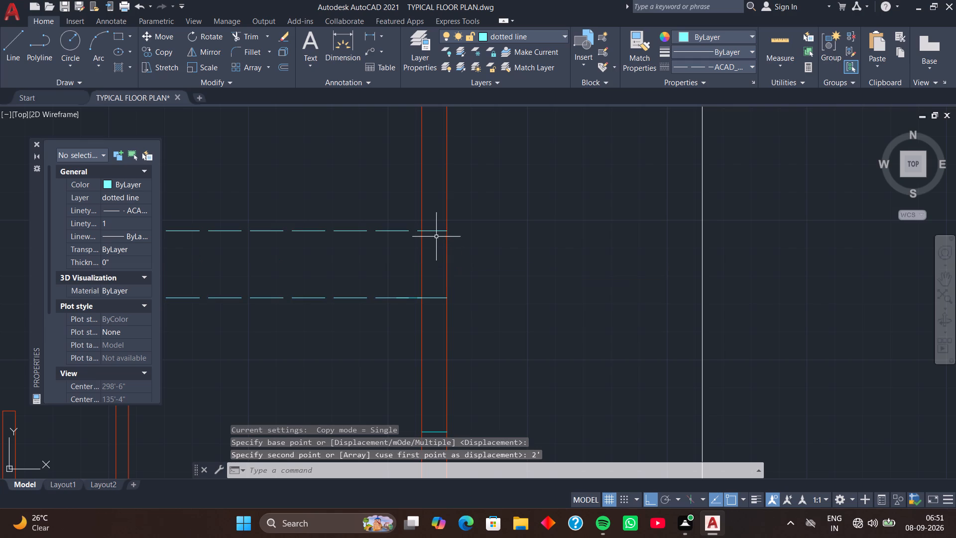
Copy the upper dashed line another 3' north from its east endpoint.
click(438, 231)
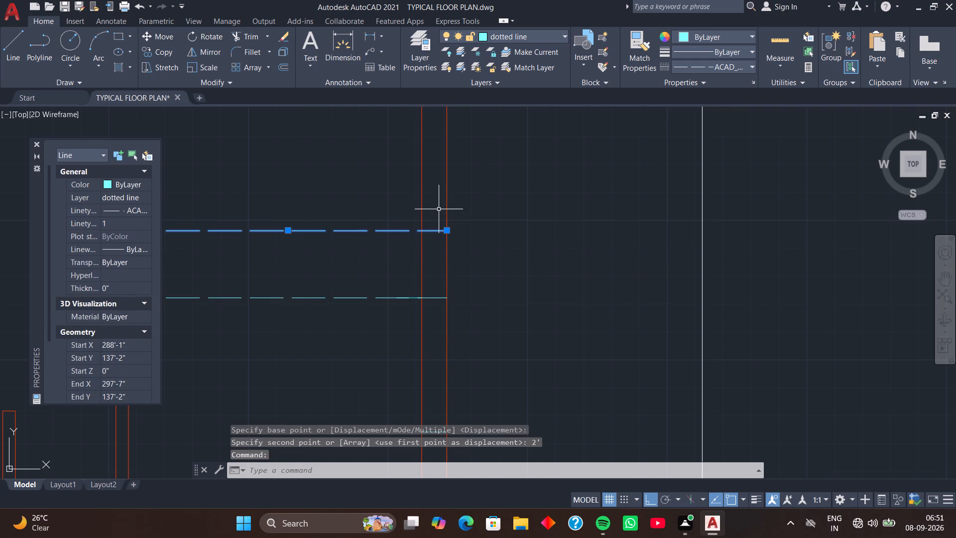
key(c)
text(o)
key(space)
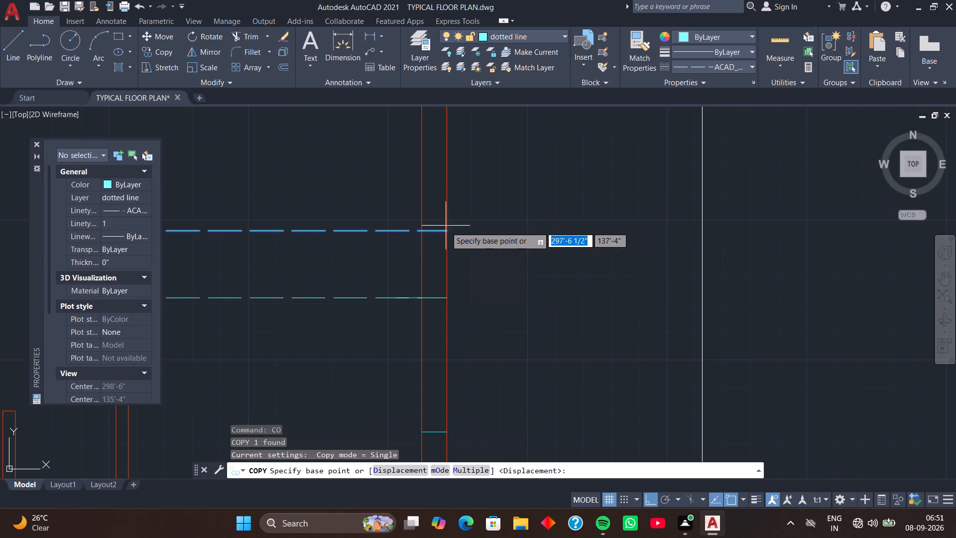
click(445, 234)
scroll(443, 189, down, 1)
middle_drag(443, 189, 426, 253)
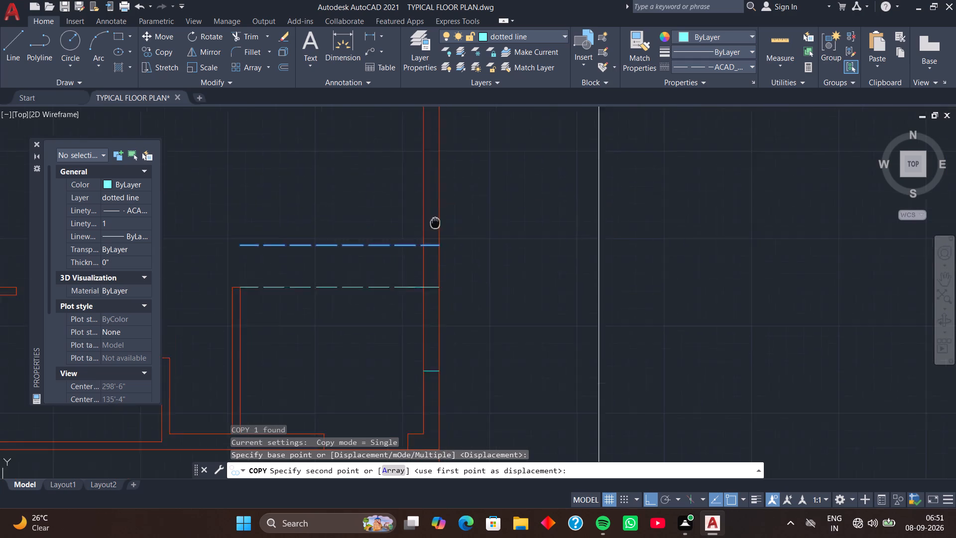
middle_drag(426, 253, 423, 264)
text(3')
key(Return)
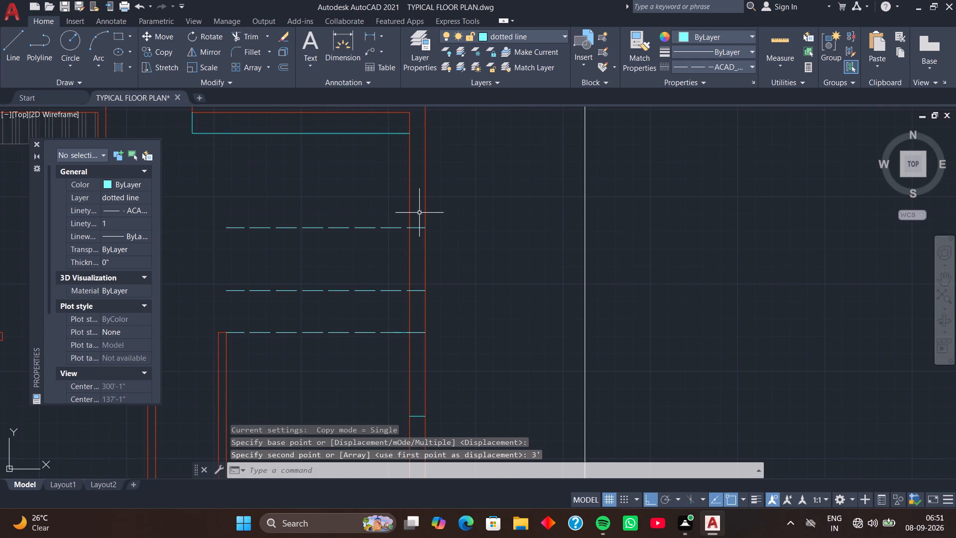
Move the topmost of the three dashed lines 1' further north.
click(421, 227)
text(m)
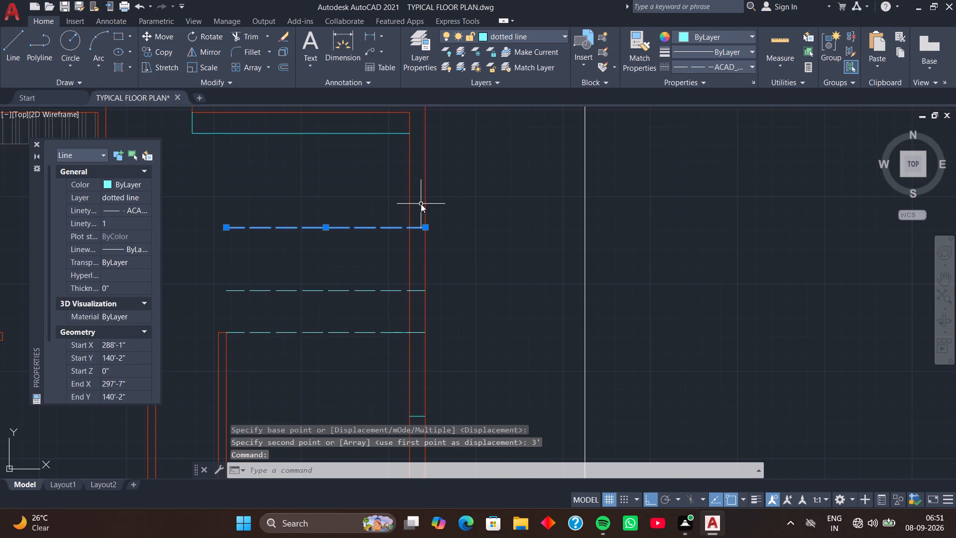
key(space)
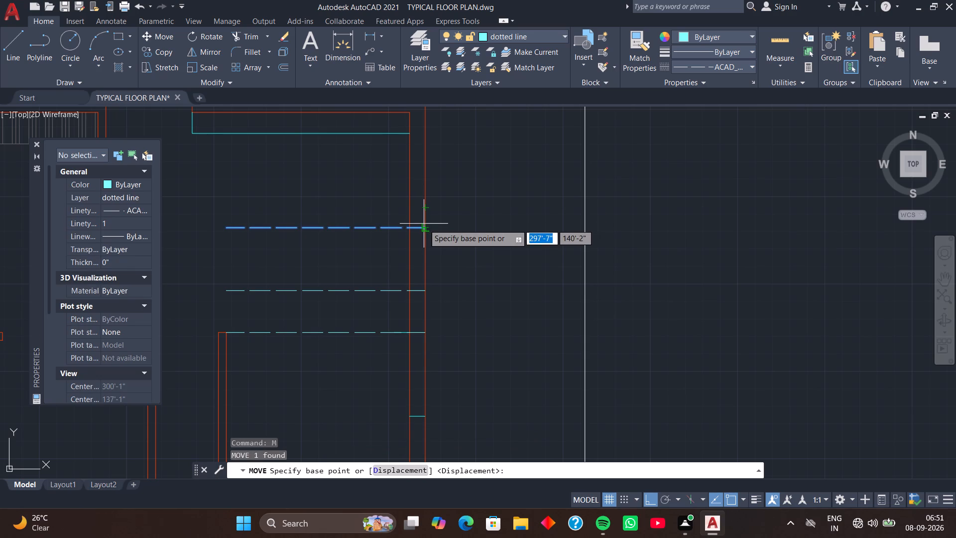
click(424, 226)
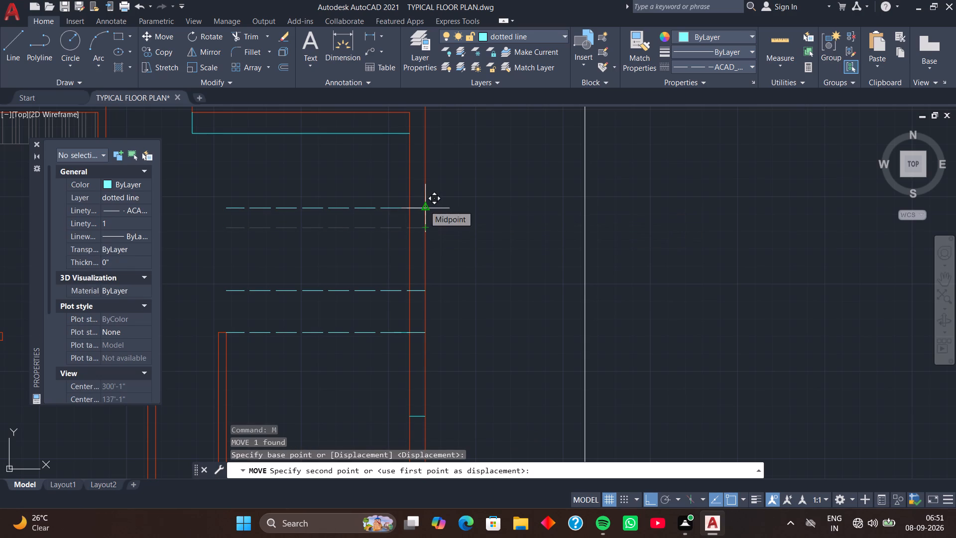
text(1')
key(Return)
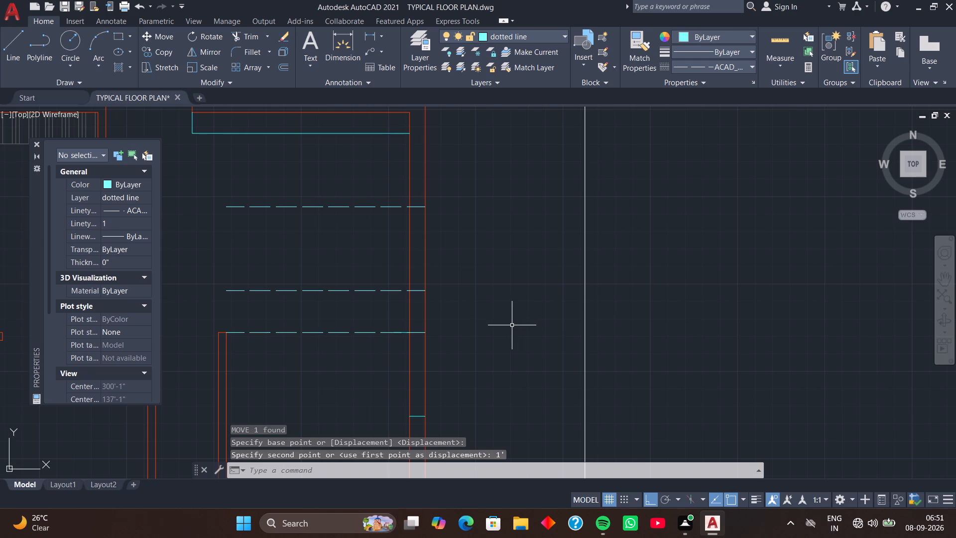
Trim the two upper dashed lines at the east wall's inner face, keeping only the short pieces within the wall thickness.
middle_drag(506, 330, 534, 340)
middle_drag(537, 343, 545, 345)
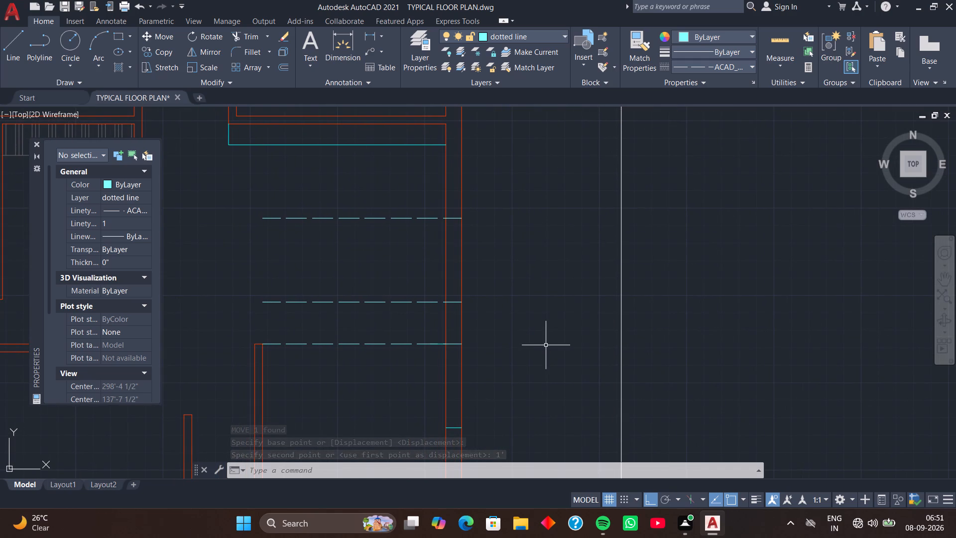
text(tr)
key(space)
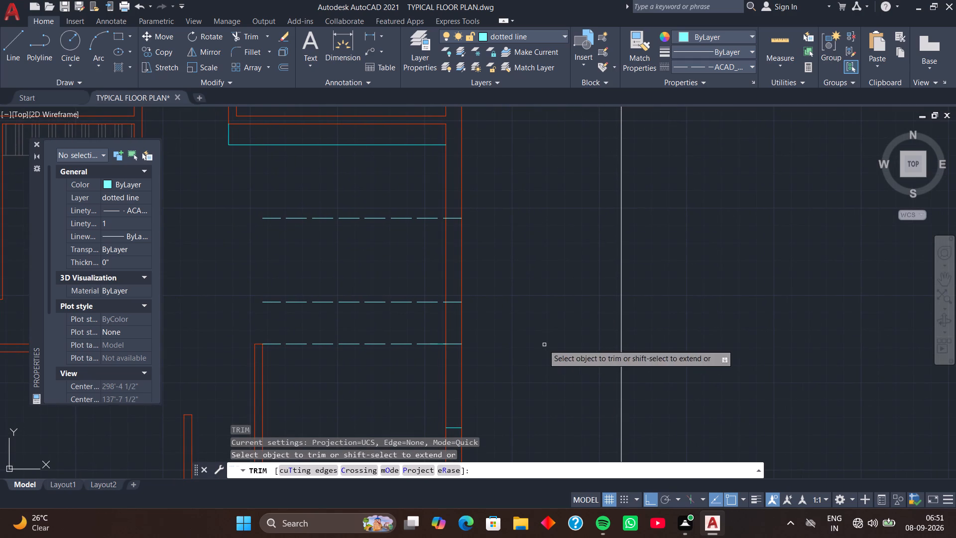
drag(433, 301, 433, 290)
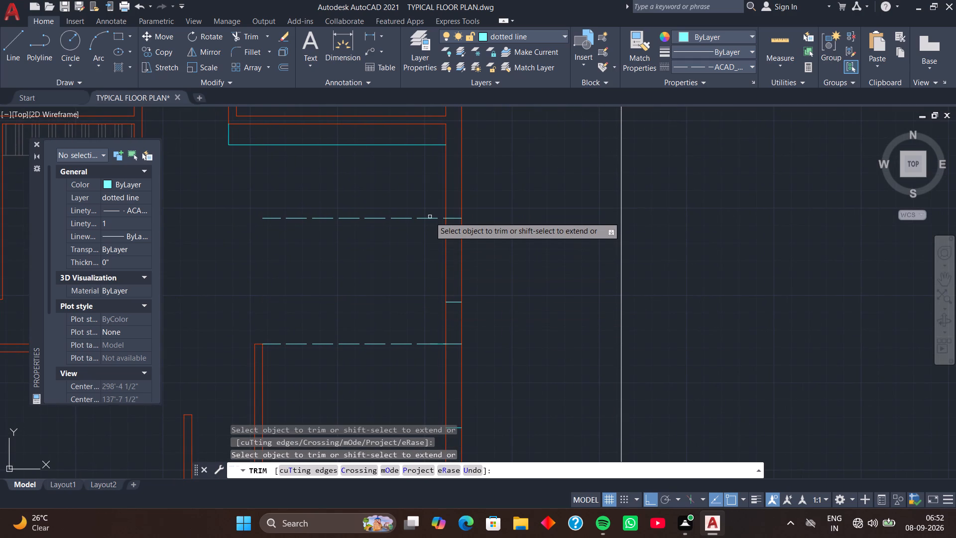
click(430, 219)
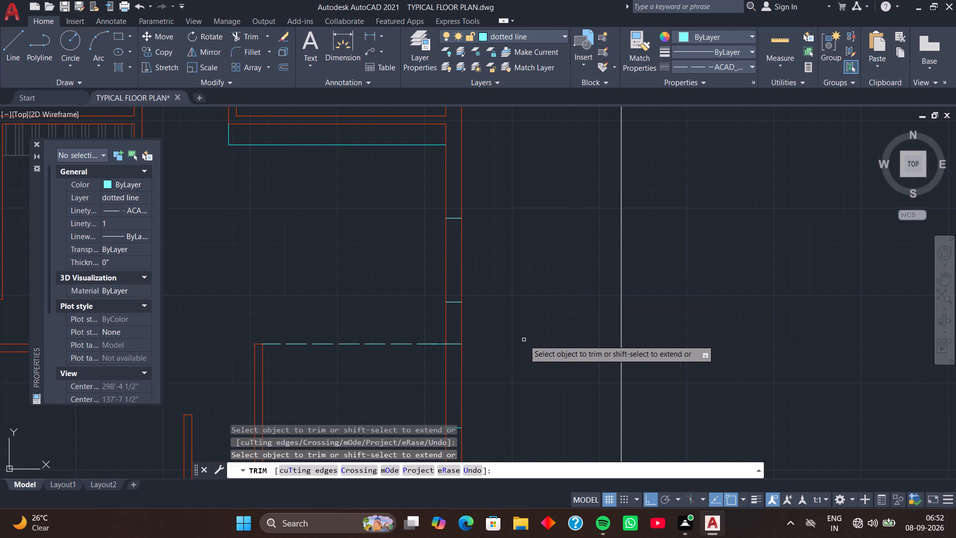
key(space)
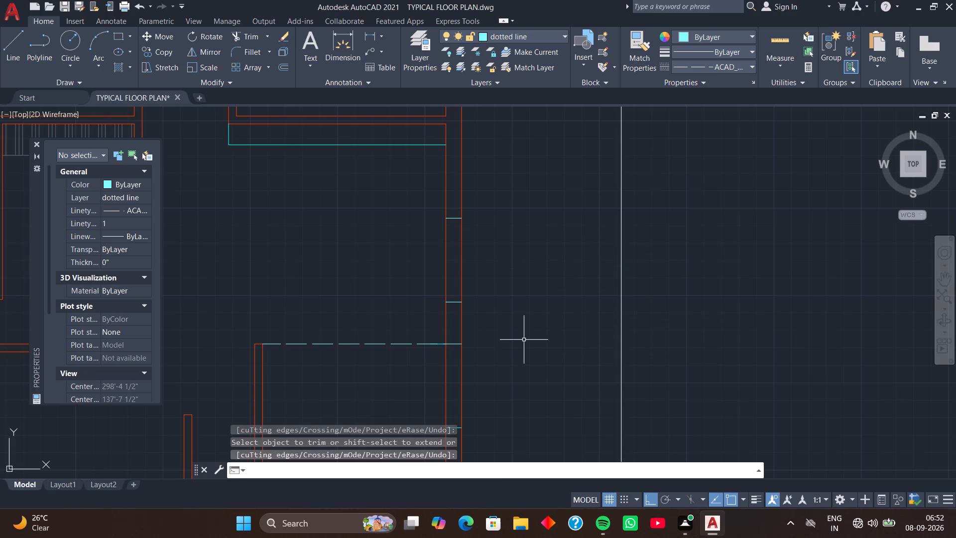
Draw a 9" horizontal line across the east wall from the northeast room's inner corner to the outer wall face.
scroll(528, 328, down, 1)
middle_drag(528, 297, 508, 421)
middle_drag(515, 322, 512, 359)
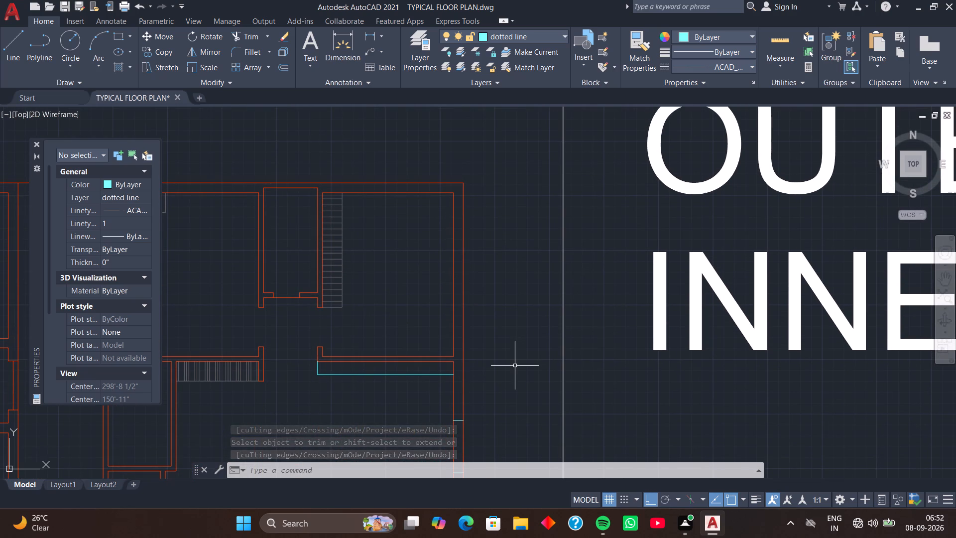
scroll(428, 273, up, 1)
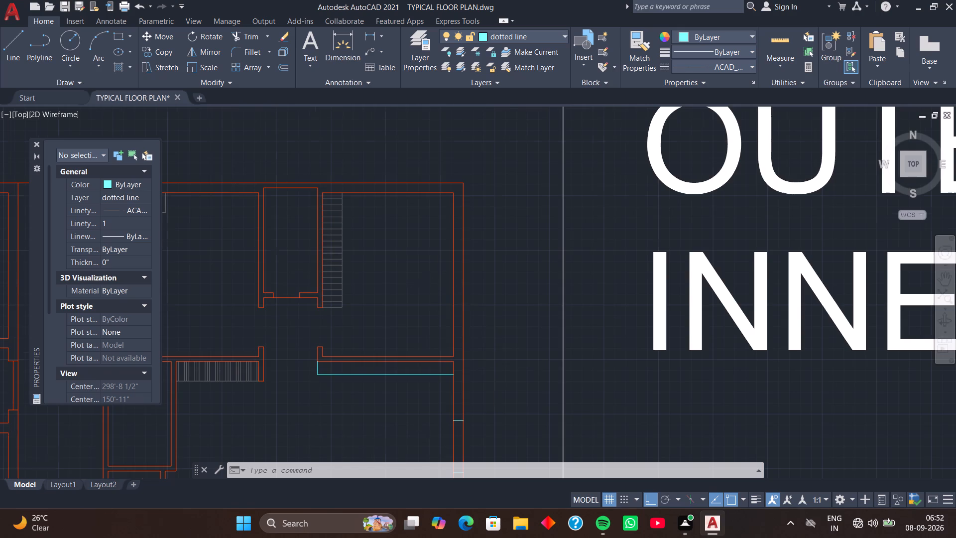
scroll(428, 273, up, 1)
middle_drag(438, 208, 311, 410)
scroll(326, 348, down, 1)
middle_drag(326, 348, 326, 371)
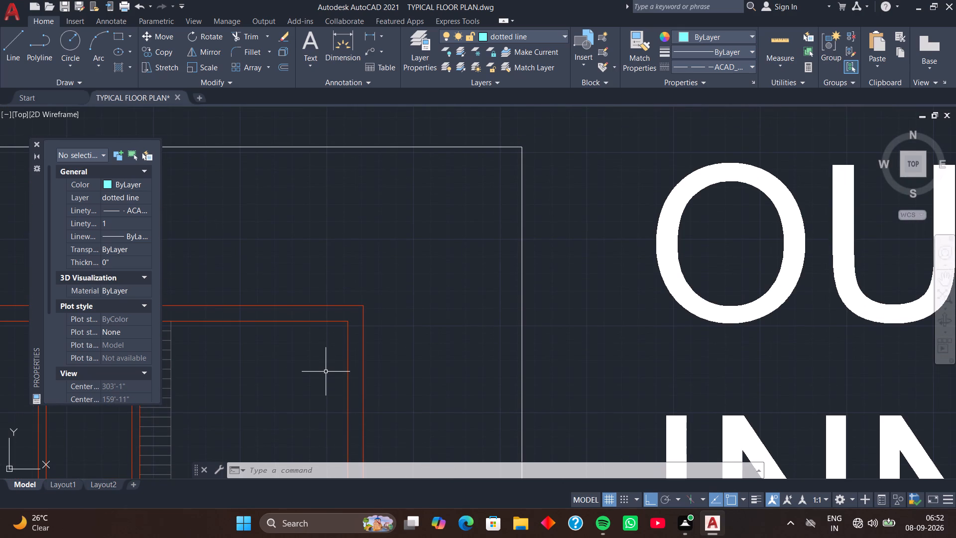
key(l)
key(space)
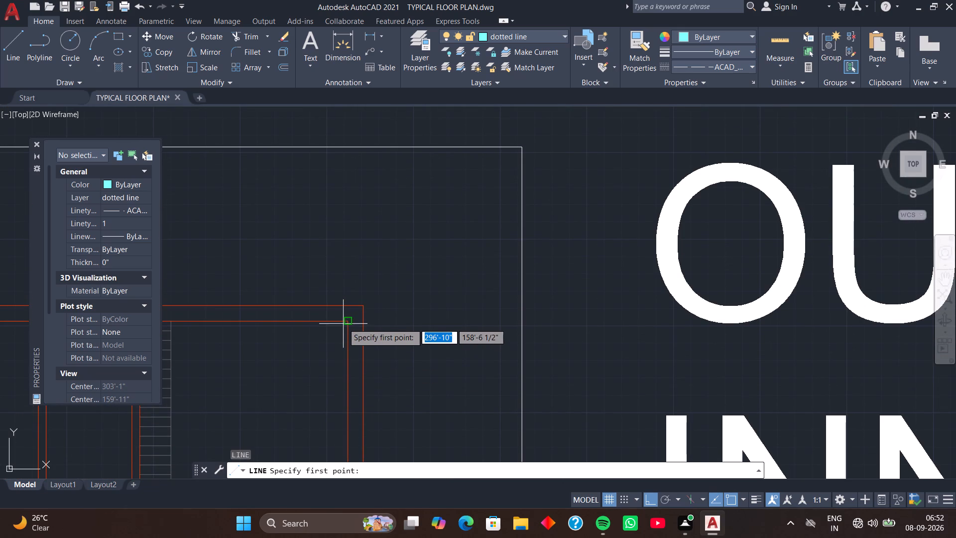
click(346, 322)
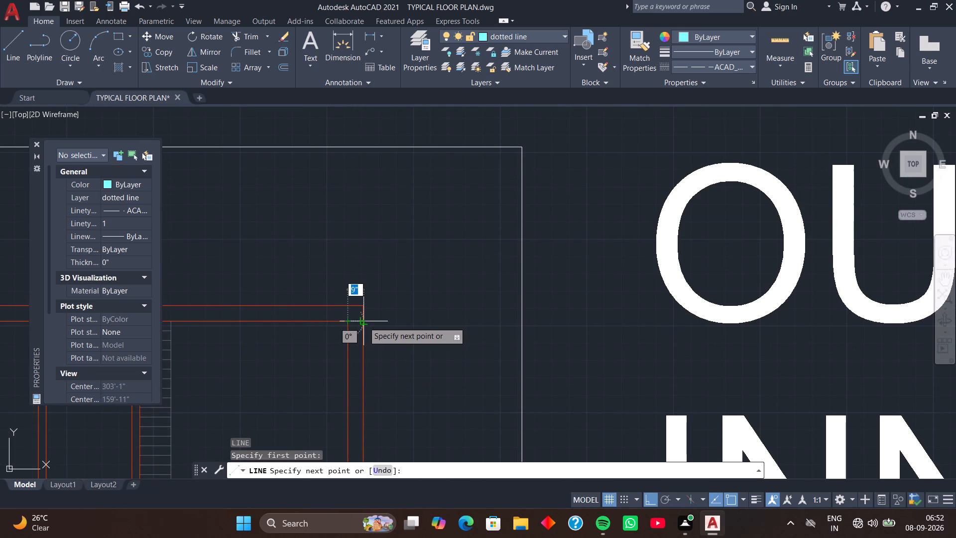
click(363, 322)
key(space)
Move the new short line at the northeast corner 1'6" south along the east wall.
click(359, 320)
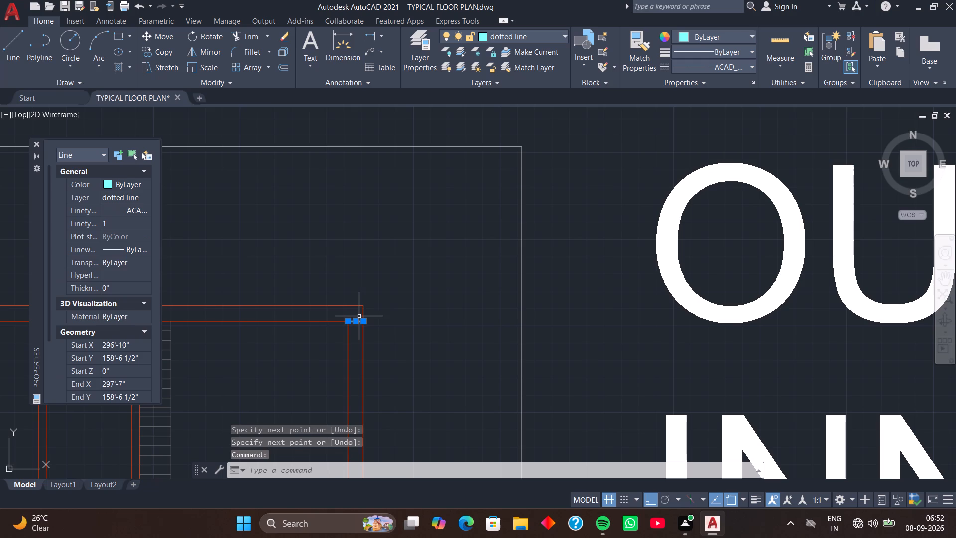
text(m)
key(space)
click(365, 321)
scroll(366, 343, down, 1)
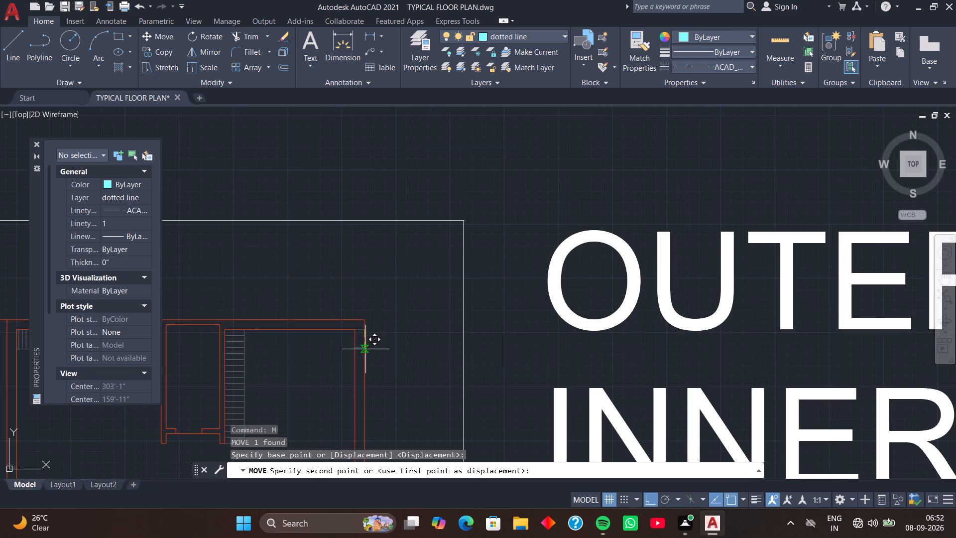
middle_drag(365, 352, 368, 303)
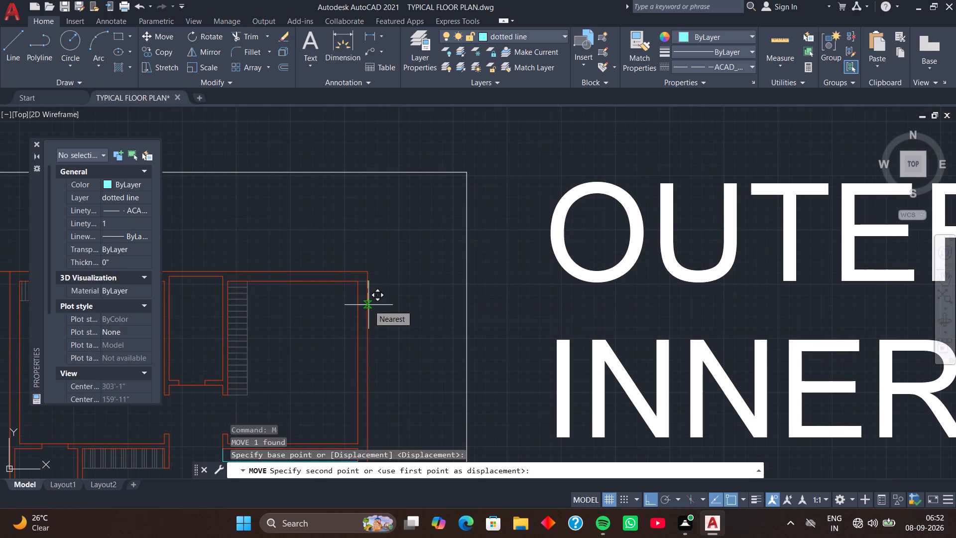
text(1'6)
key(Return)
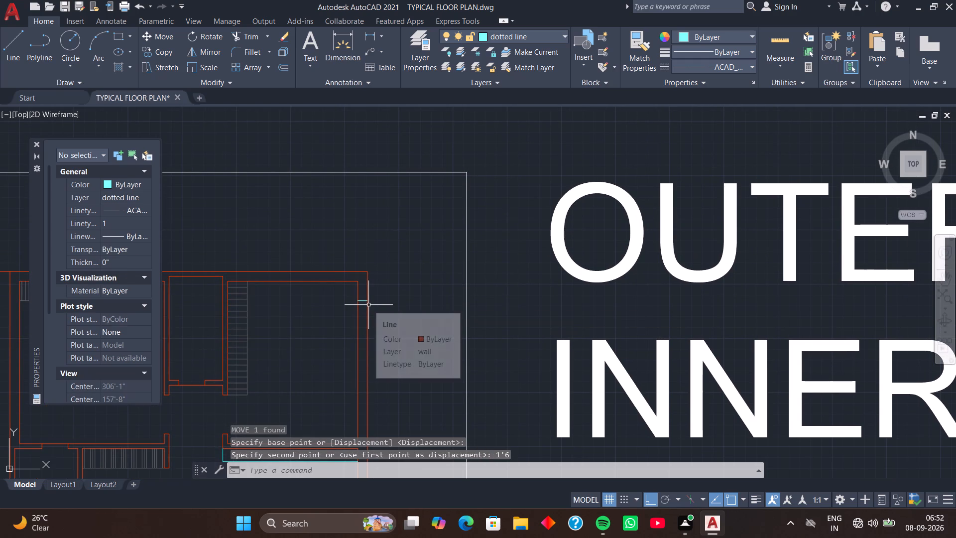
Copy the short line near the northeast corner 4' south along the east wall.
scroll(368, 305, up, 1)
middle_drag(368, 305, 413, 307)
scroll(396, 299, up, 2)
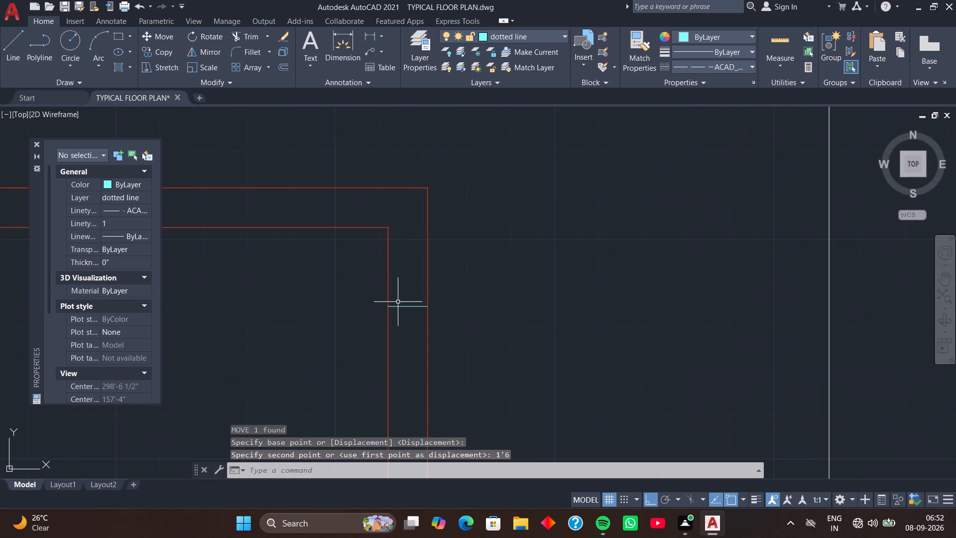
click(401, 307)
key(c)
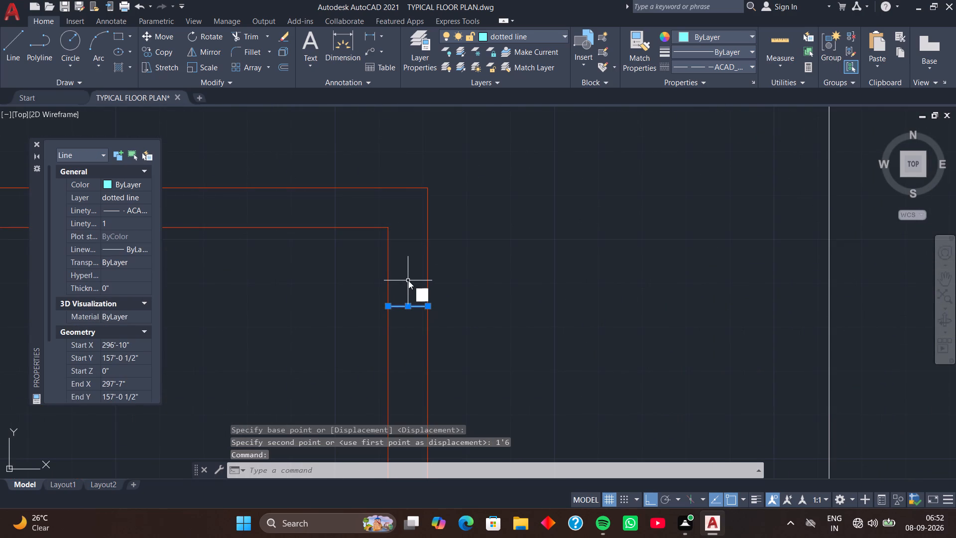
text(o)
key(space)
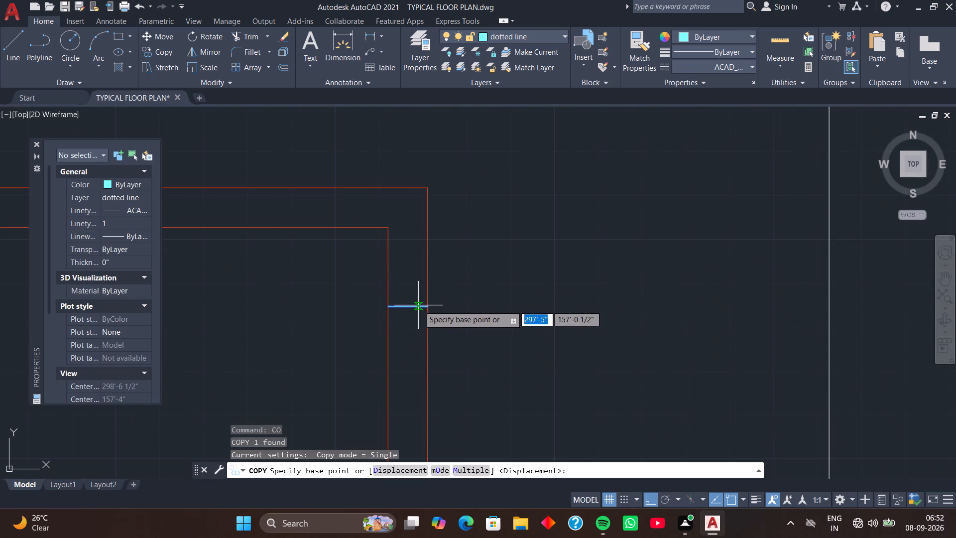
click(425, 306)
scroll(425, 343, down, 2)
middle_drag(426, 359, 426, 272)
scroll(426, 272, up, 1)
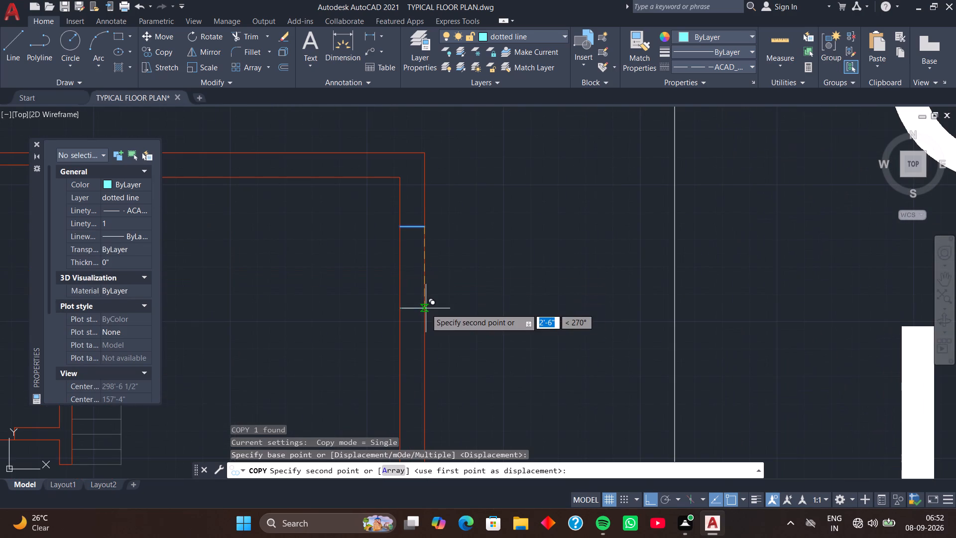
text(4')
key(Return)
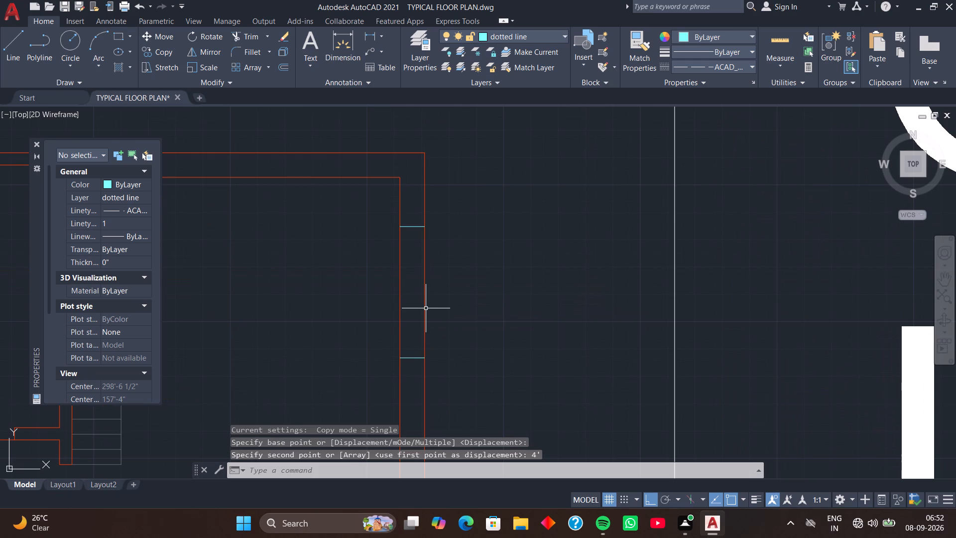
Draw a 9" vertical line across the north wall from the northeast room's inner corner to the outer wall face.
scroll(359, 286, down, 1)
middle_drag(353, 277, 428, 353)
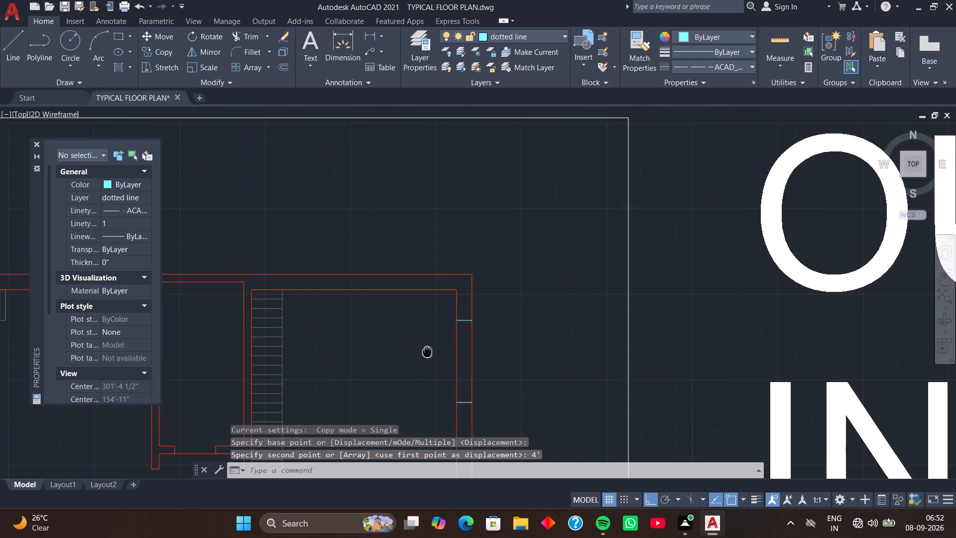
middle_drag(428, 353, 430, 354)
middle_drag(434, 328, 418, 360)
middle_drag(421, 351, 393, 367)
key(l)
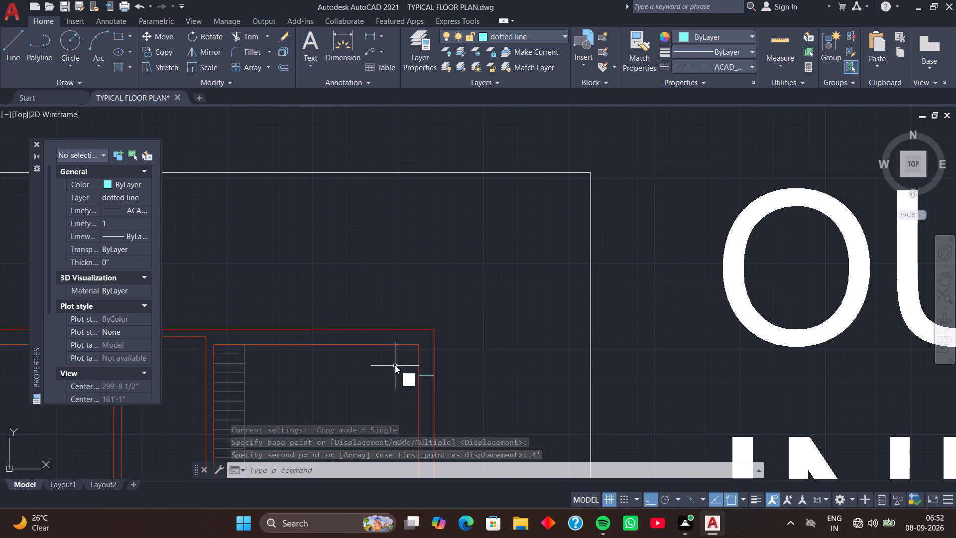
key(space)
click(418, 346)
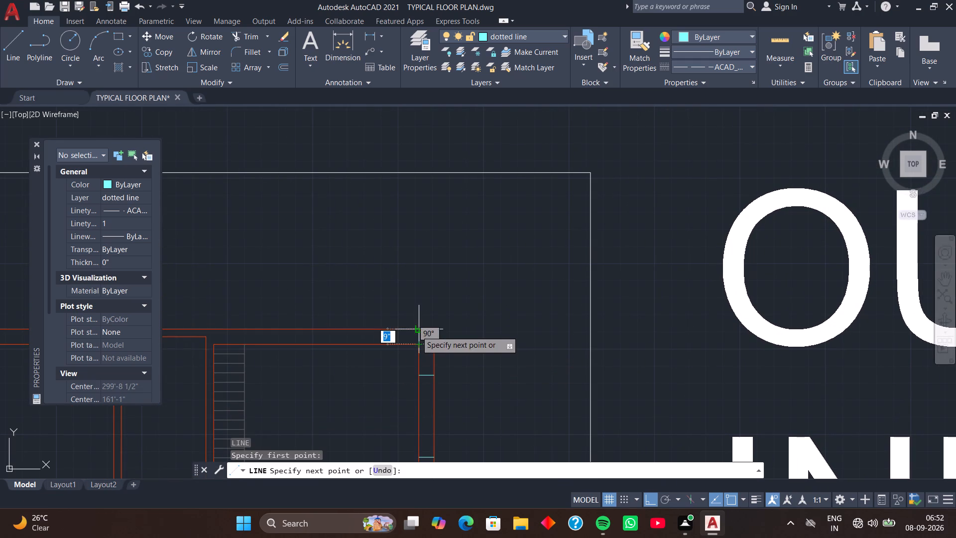
click(416, 330)
key(space)
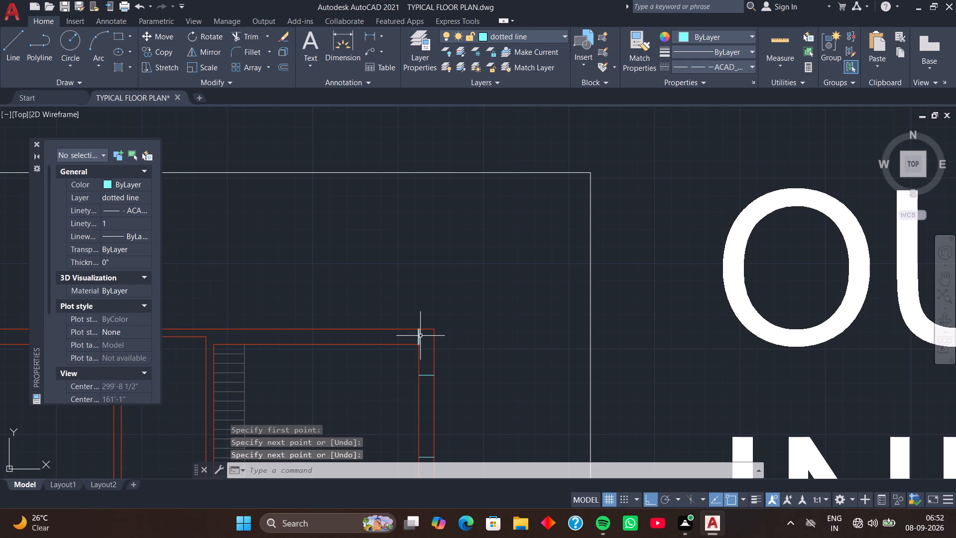
Move the new vertical line at the northeast room's corner 2' west along the north wall.
click(419, 336)
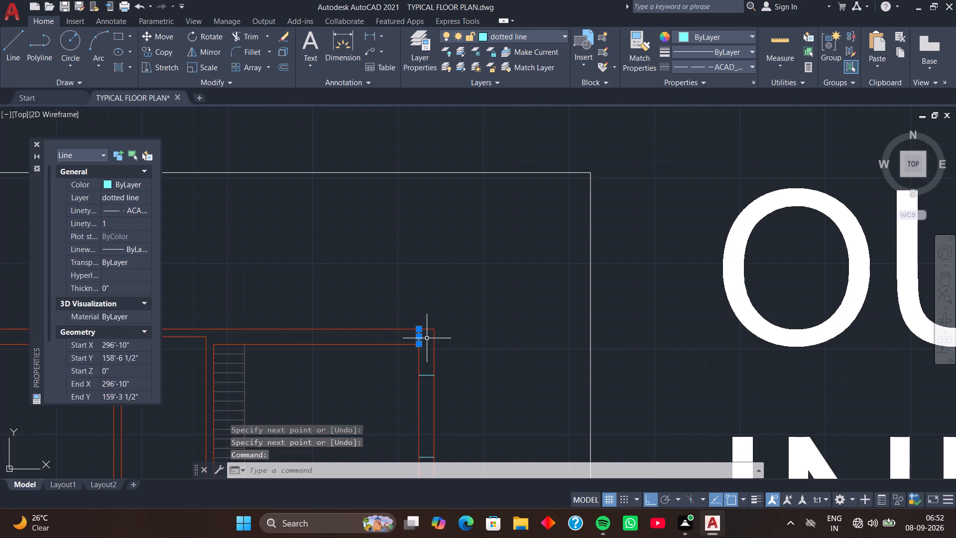
text(m)
key(space)
click(420, 342)
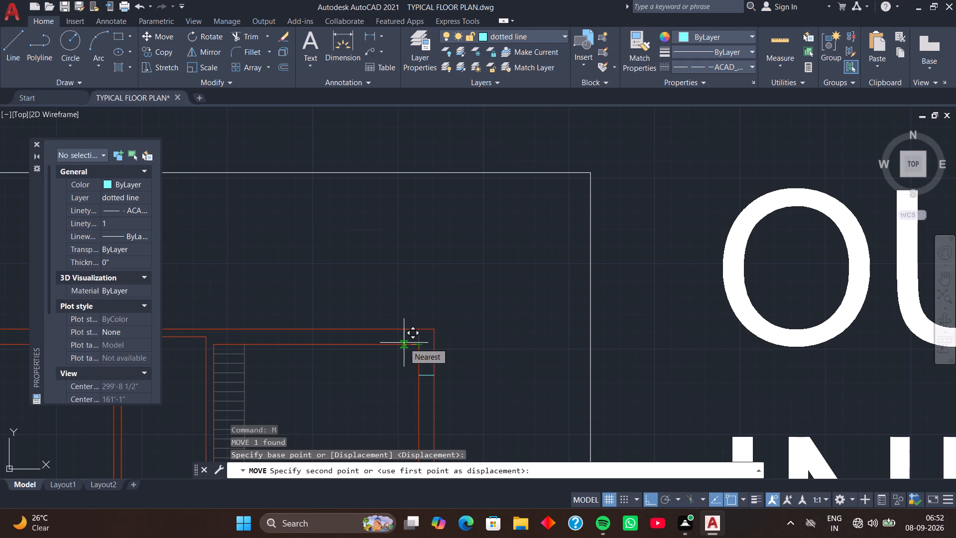
text(2')
key(Return)
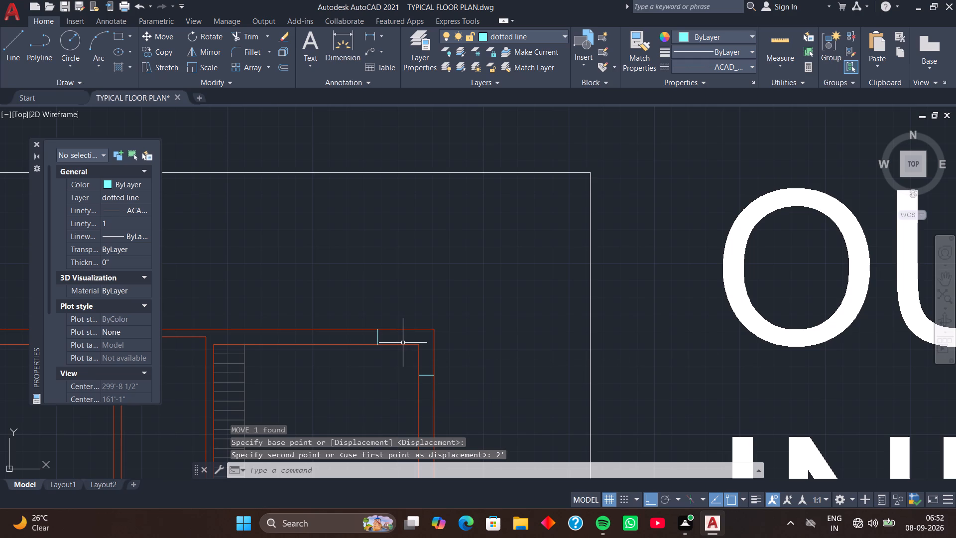
Copy that short vertical line 4' west along the northeast room's north wall.
click(378, 338)
key(c)
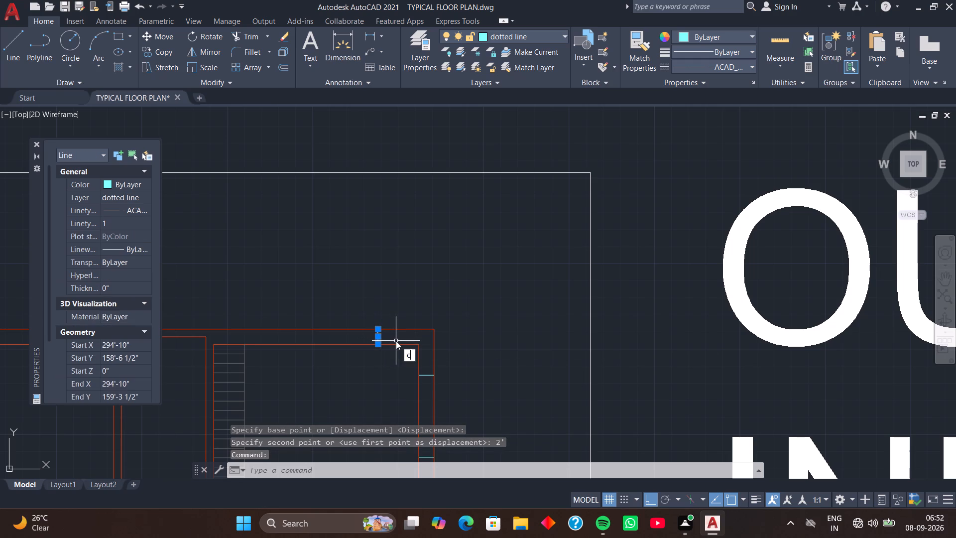
key(o)
key(space)
click(377, 346)
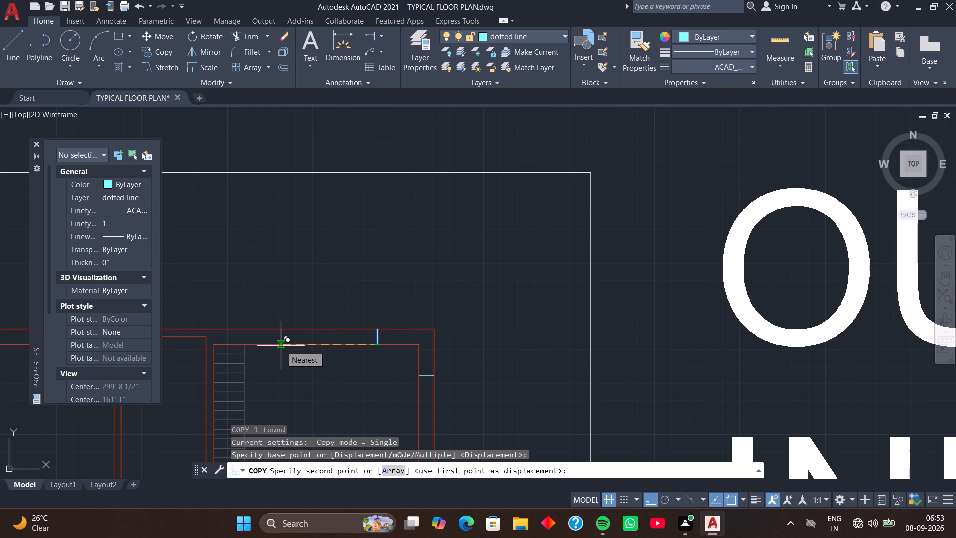
text(4')
key(Return)
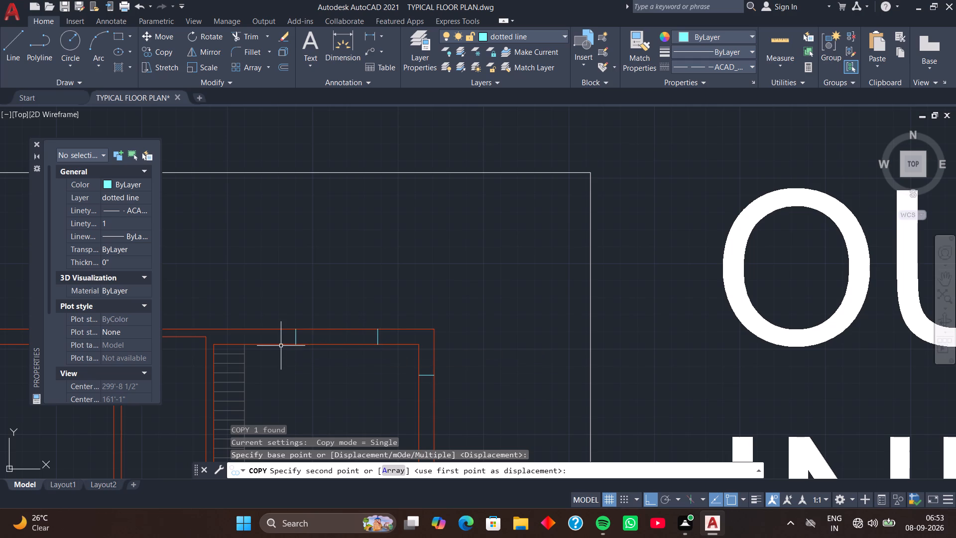
Draw a 4 1/2" vertical line across the north wall from the narrow middle room's northeast inner corner to the outer face.
scroll(334, 294, down, 2)
middle_drag(335, 310, 428, 310)
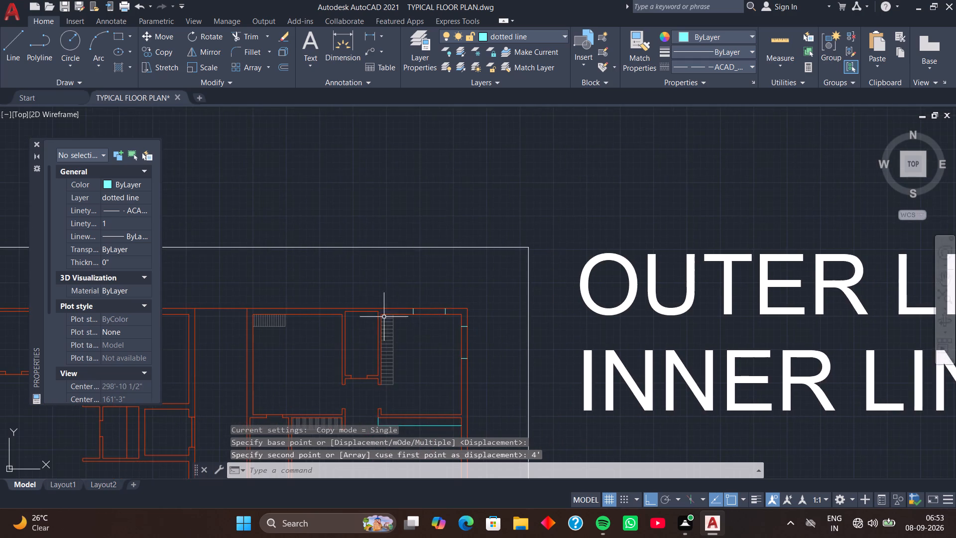
middle_drag(360, 321, 410, 323)
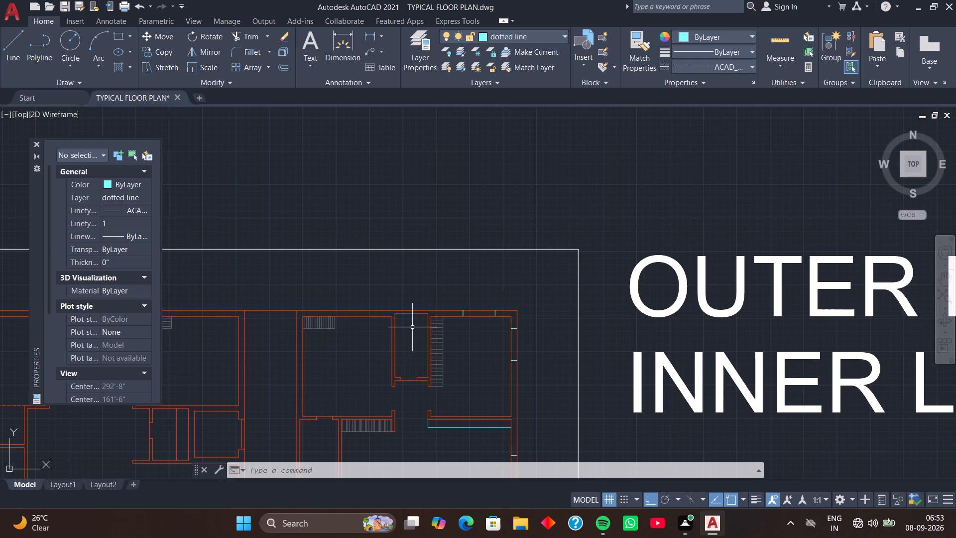
scroll(412, 327, up, 3)
middle_drag(409, 311, 363, 384)
middle_drag(386, 370, 386, 369)
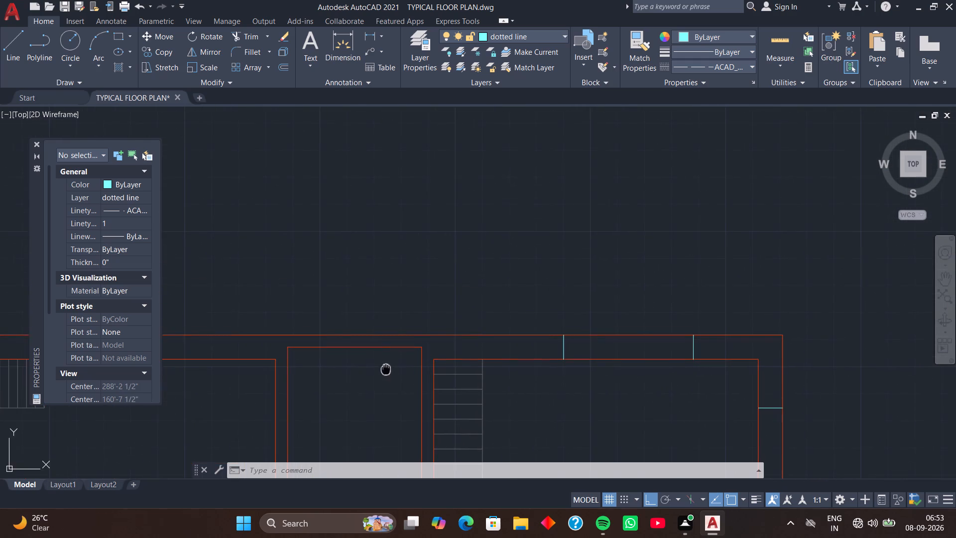
middle_drag(386, 369, 325, 405)
key(l)
key(space)
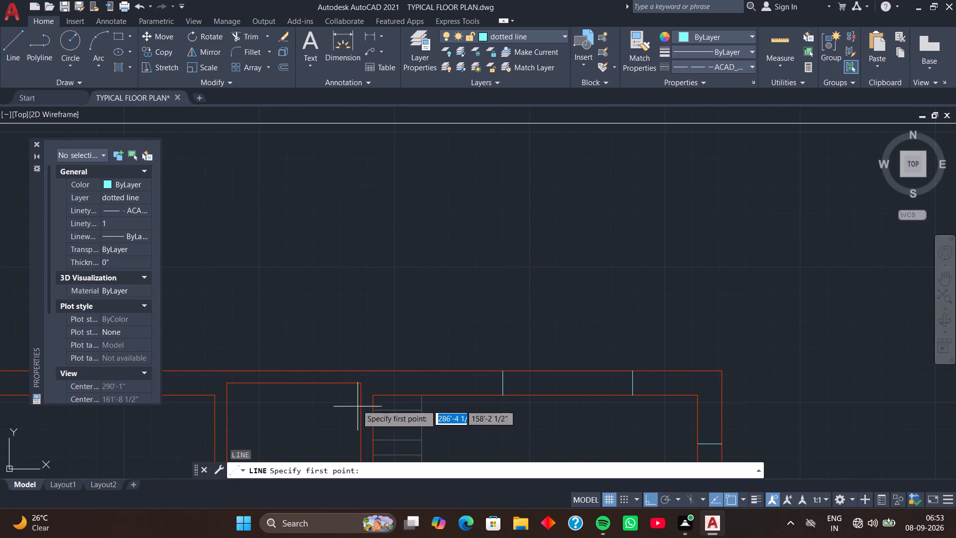
click(359, 383)
click(361, 372)
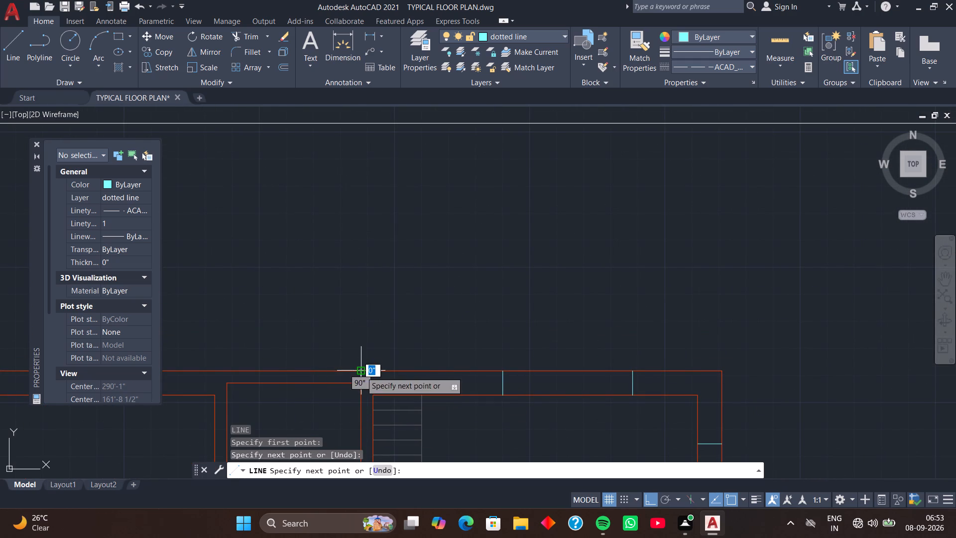
key(space)
Move the narrow middle room's new short line 1' west along the north wall.
click(361, 375)
text(m)
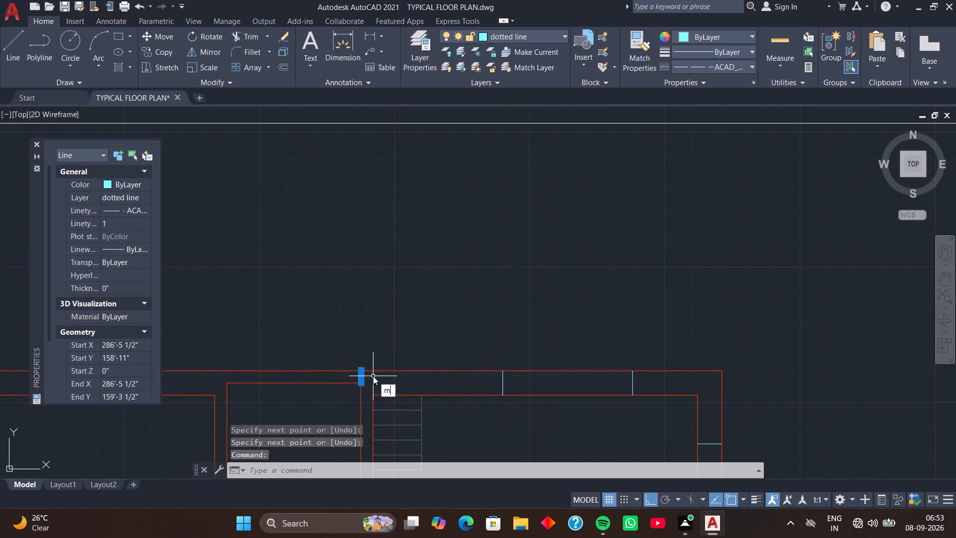
key(space)
click(359, 385)
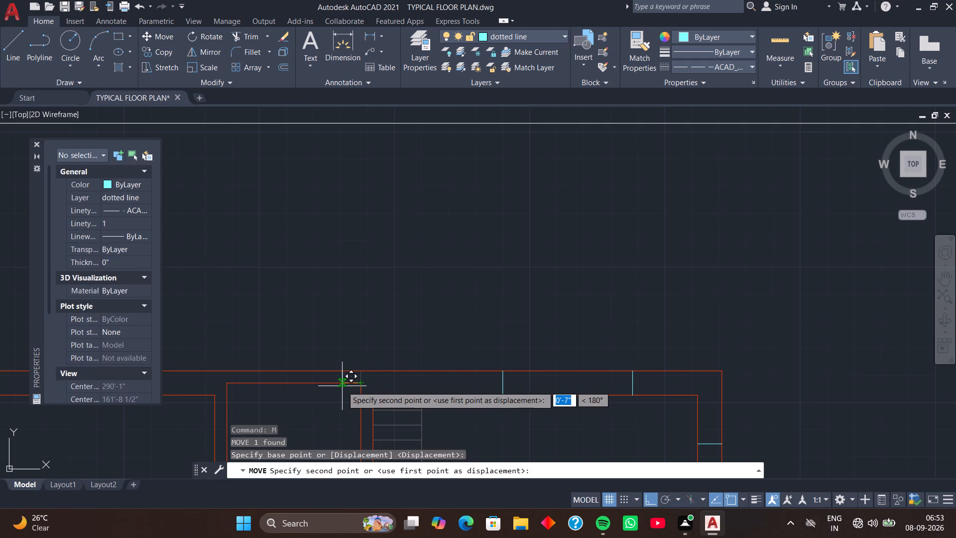
text(1')
key(Return)
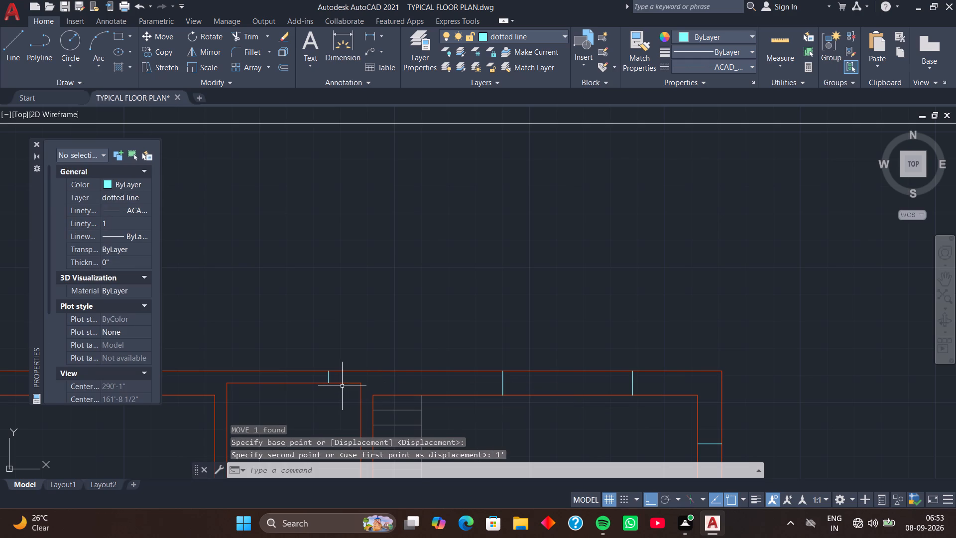
Copy the narrow middle room's short line 2' west along the north wall.
scroll(337, 384, up, 1)
click(322, 372)
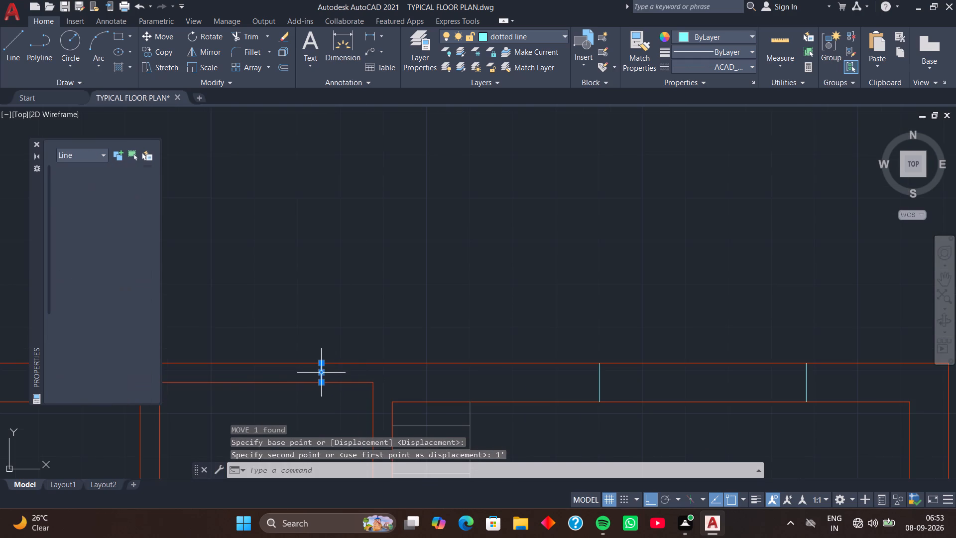
key(c)
text(o)
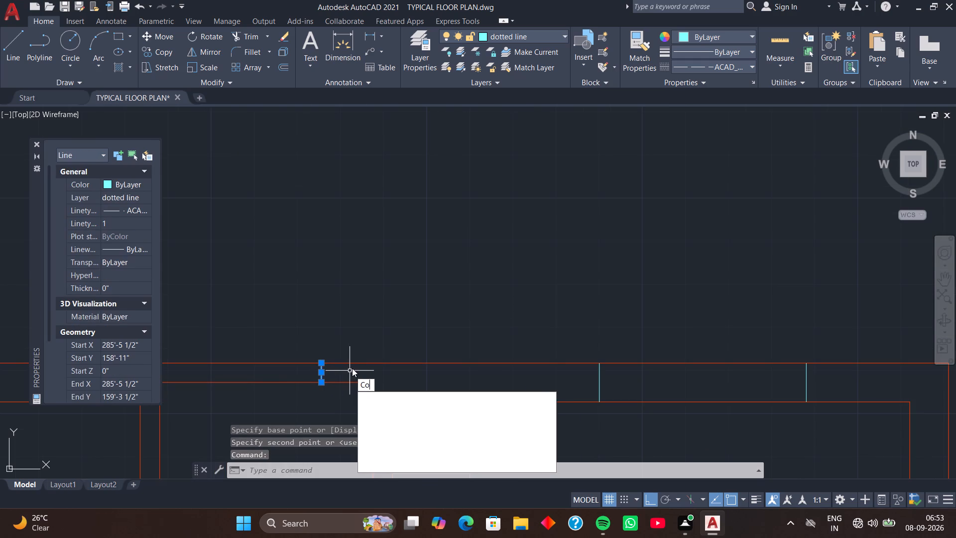
key(space)
click(321, 383)
scroll(245, 382, down, 1)
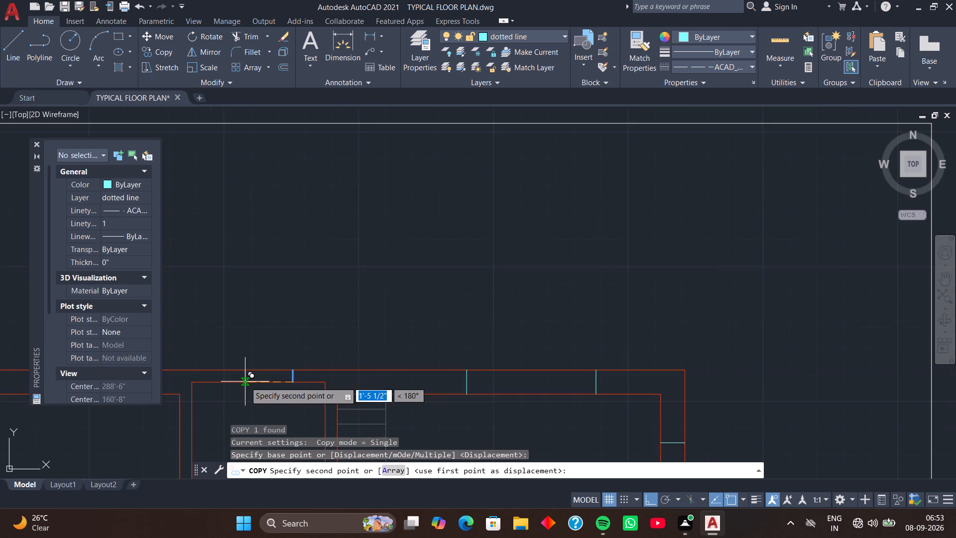
middle_drag(245, 382, 325, 377)
text(2')
key(Return)
Draw a 9" vertical line across the north wall from the northeast inner corner of the room west of the narrow one.
scroll(331, 418, down, 1)
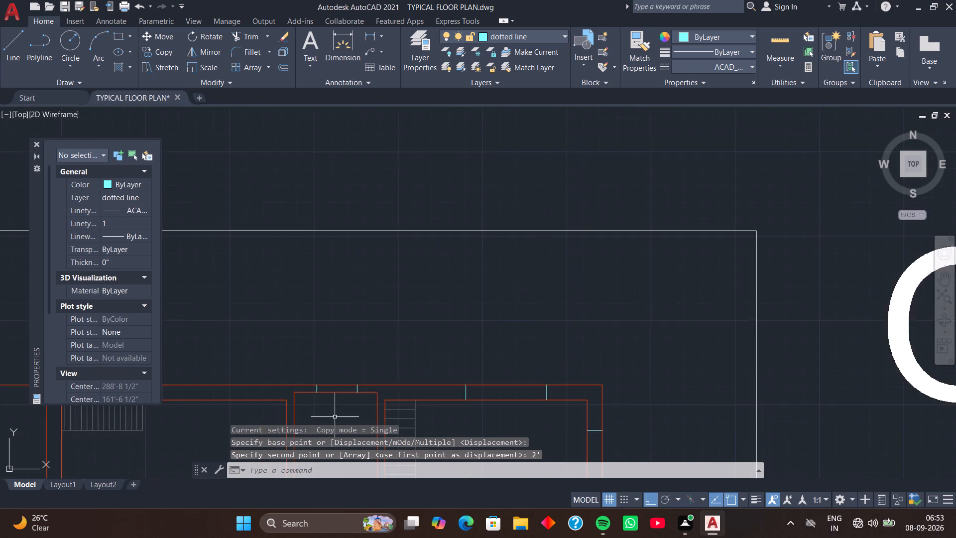
scroll(335, 416, down, 2)
middle_drag(339, 423, 498, 228)
middle_drag(437, 268, 446, 289)
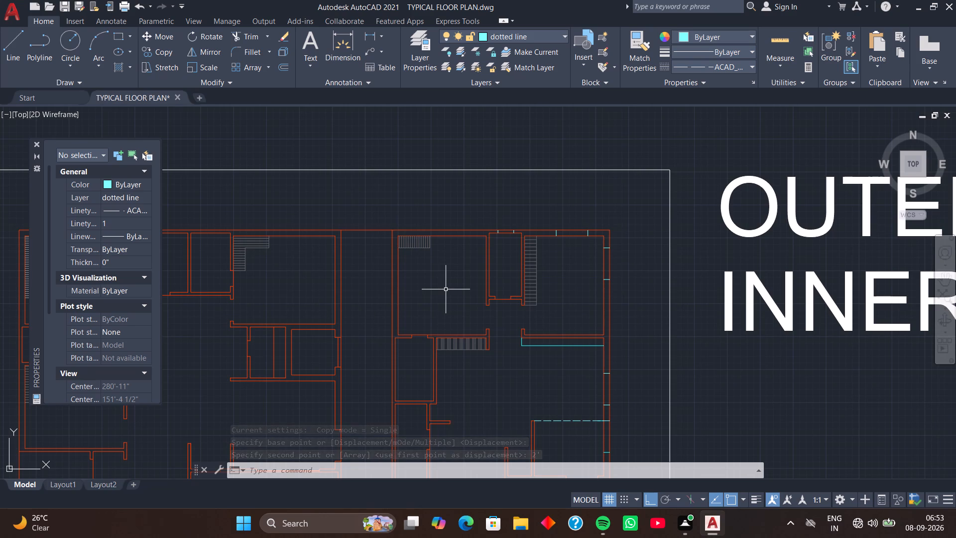
scroll(452, 264, up, 2)
middle_drag(469, 233, 368, 300)
middle_drag(368, 301, 350, 307)
text(l)
key(space)
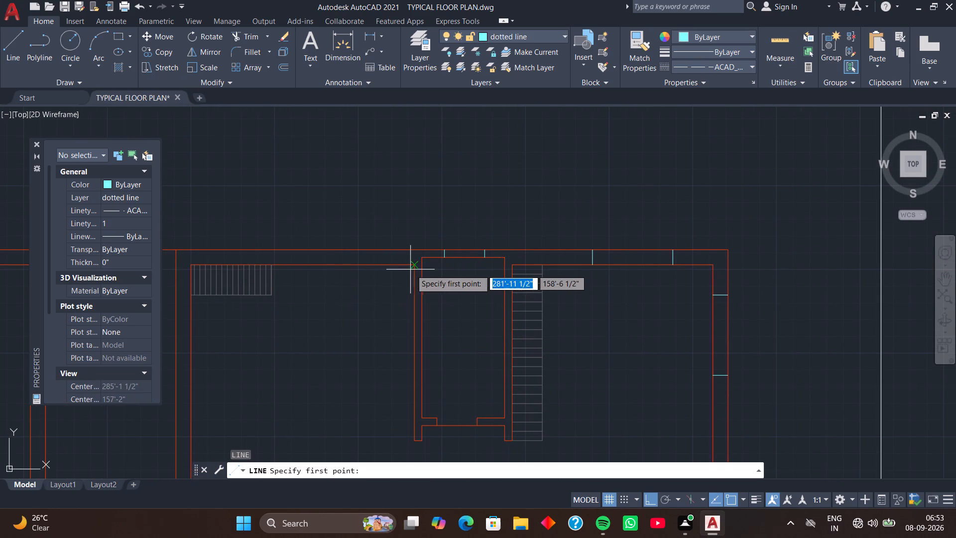
click(412, 267)
click(415, 251)
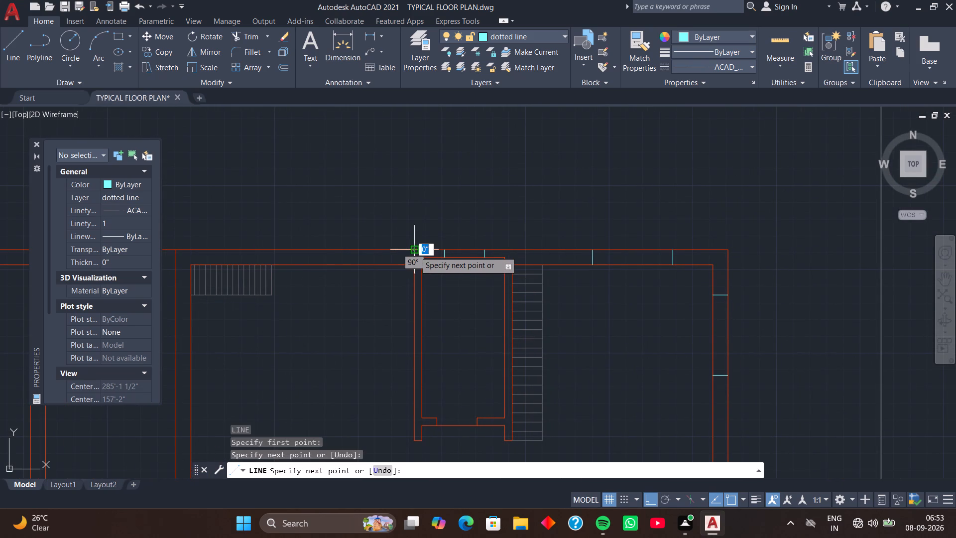
key(space)
Move the west room's new short line 9" west along the north wall.
click(415, 256)
text(m)
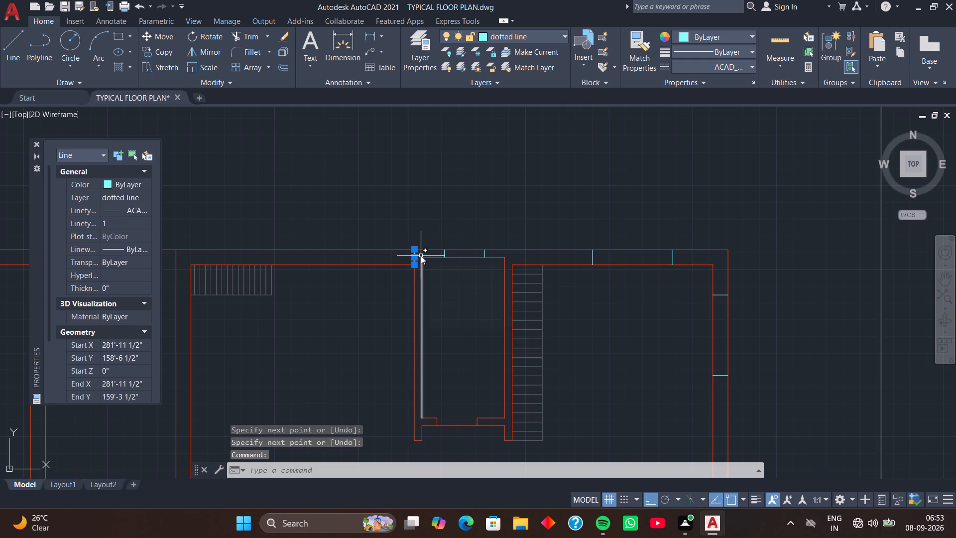
key(space)
click(416, 264)
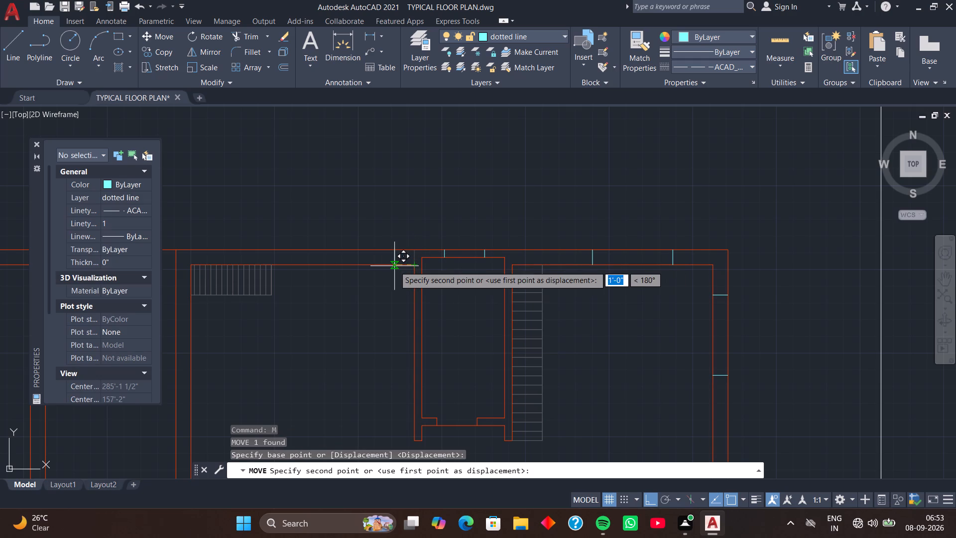
key(9)
key(Return)
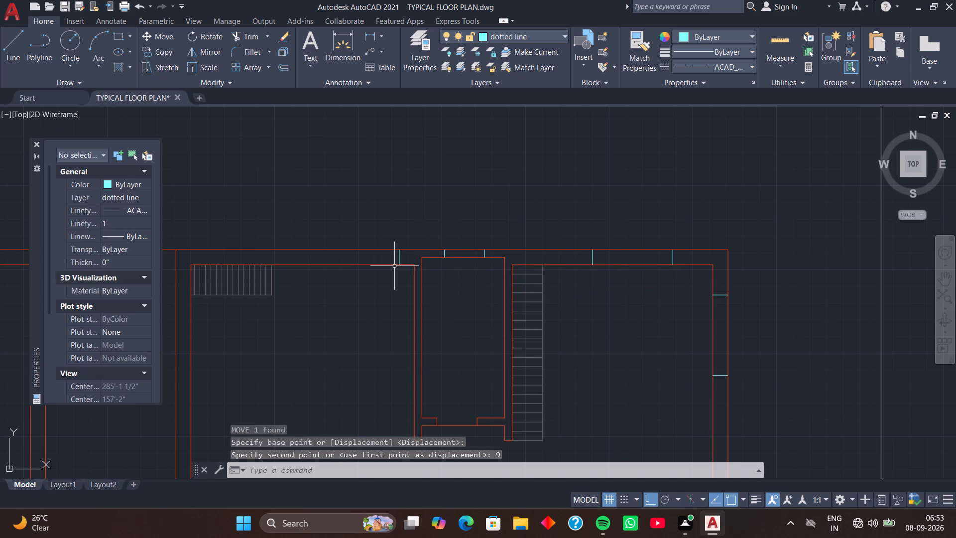
scroll(394, 264, up, 1)
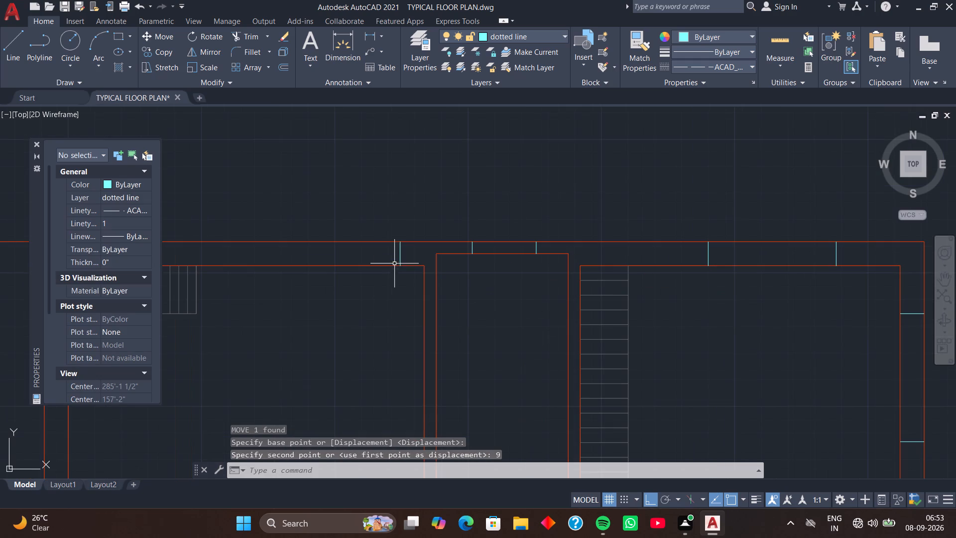
Copy the west room's short line 4' west along the north wall.
click(401, 257)
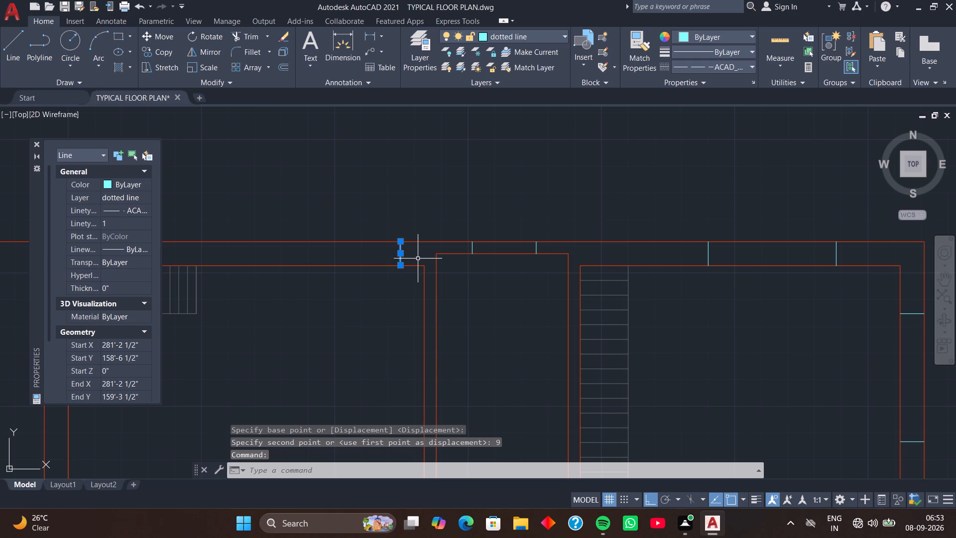
text(co)
key(space)
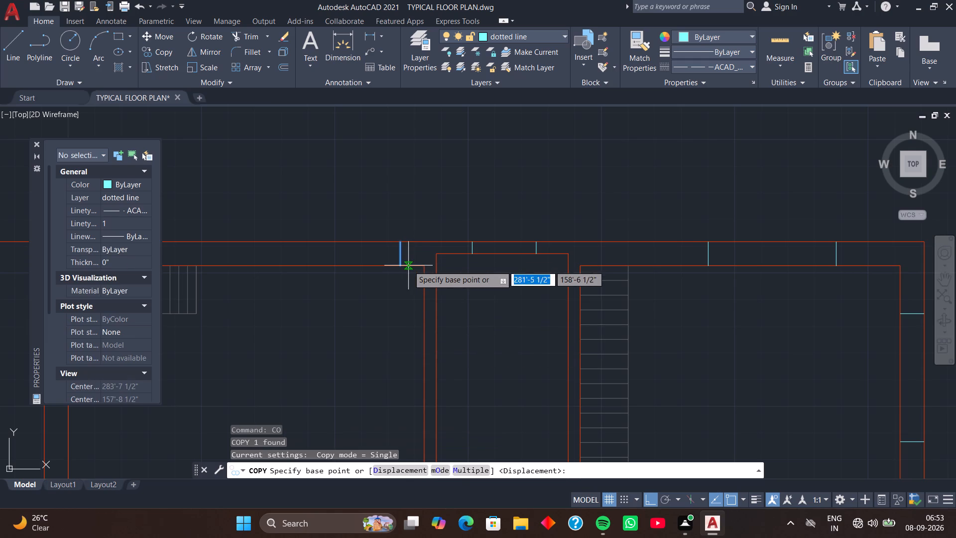
click(398, 266)
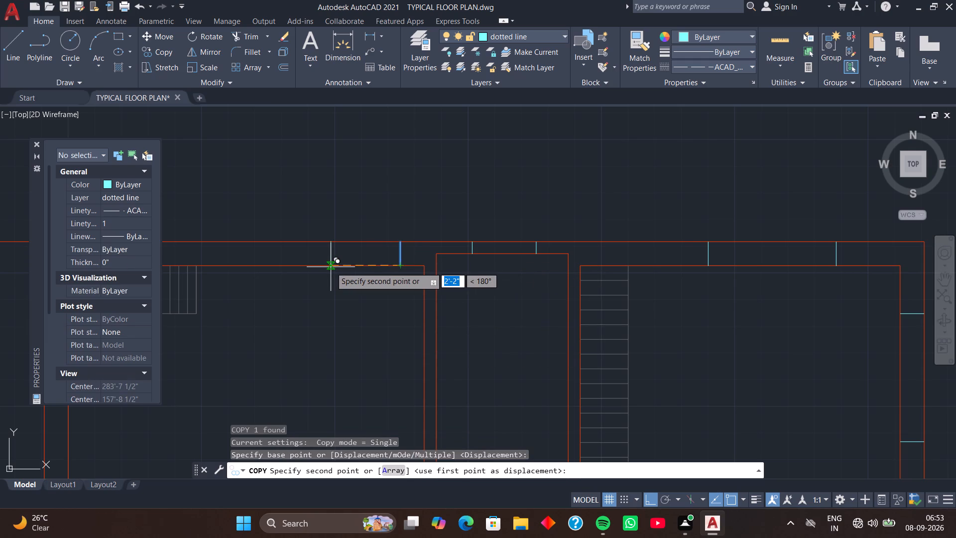
text(4')
key(Return)
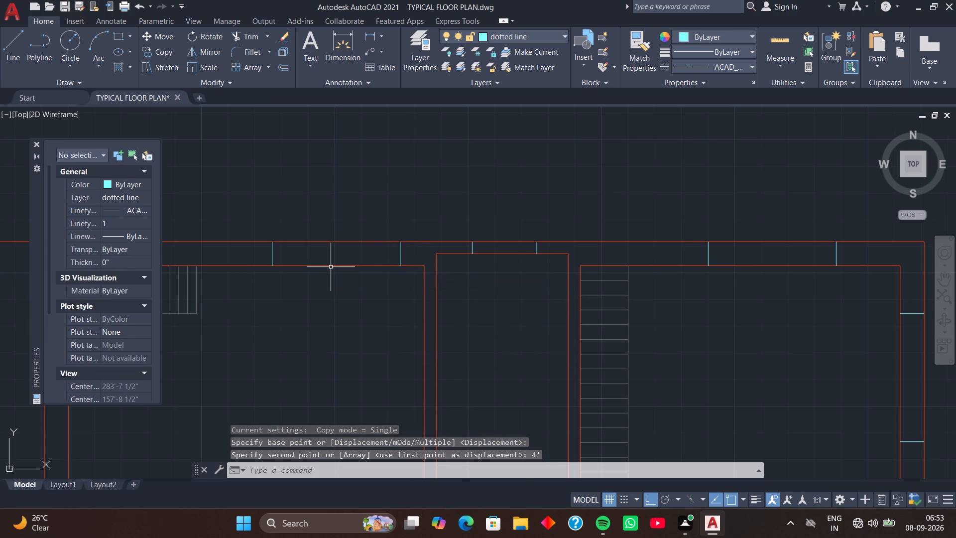
Use Stretch to shift the west room's wardrobe lines east until the wardrobe's east end meets the window opening's west line.
scroll(328, 304, down, 1)
middle_drag(319, 316, 422, 287)
middle_drag(370, 294, 414, 294)
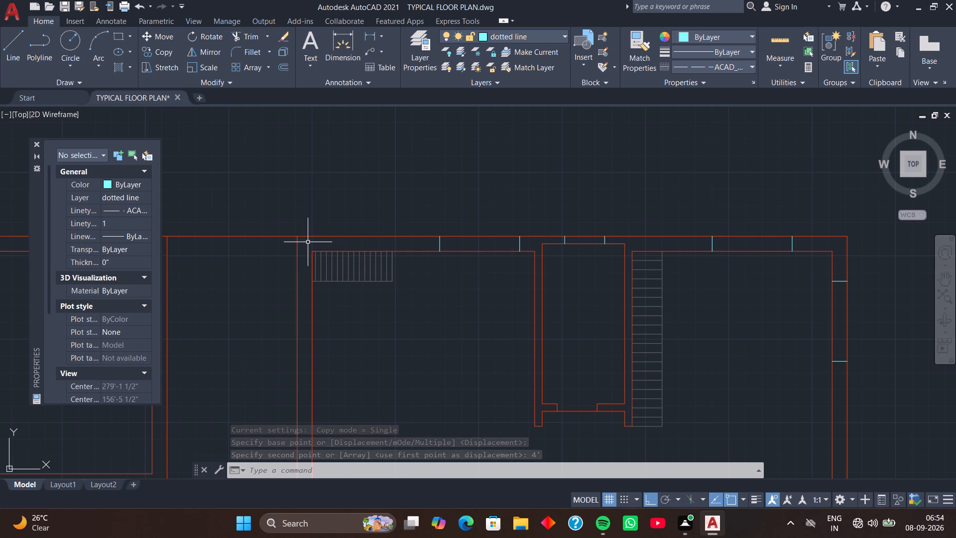
click(306, 242)
click(401, 299)
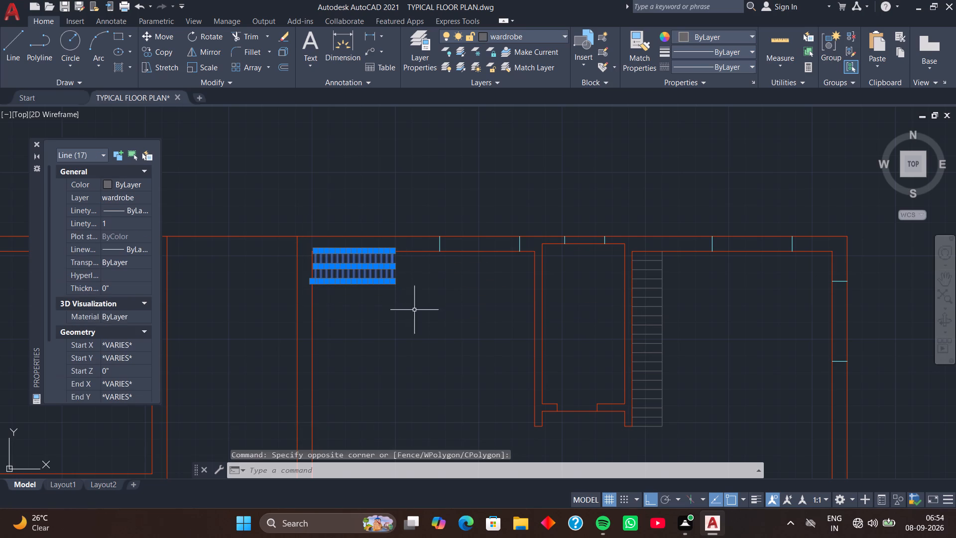
text(s)
key(space)
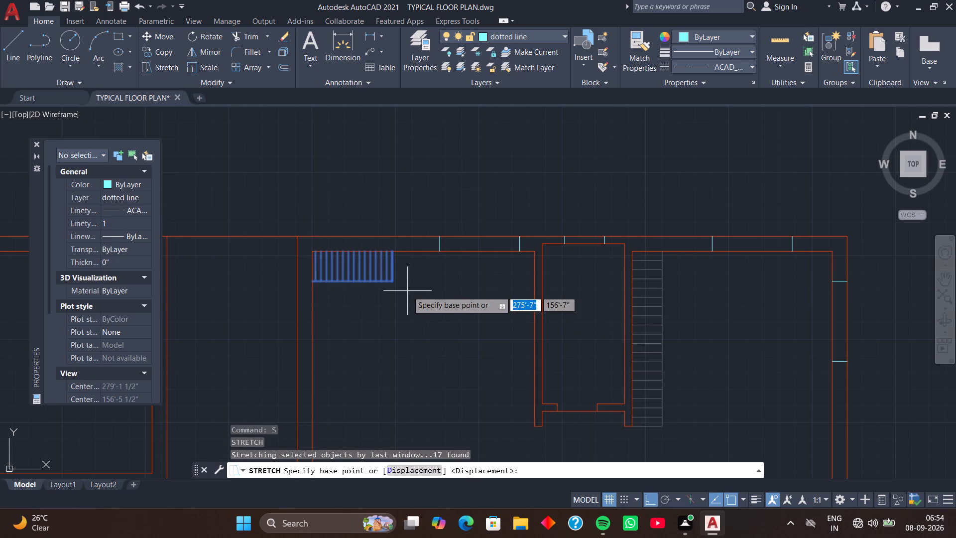
scroll(397, 278, up, 2)
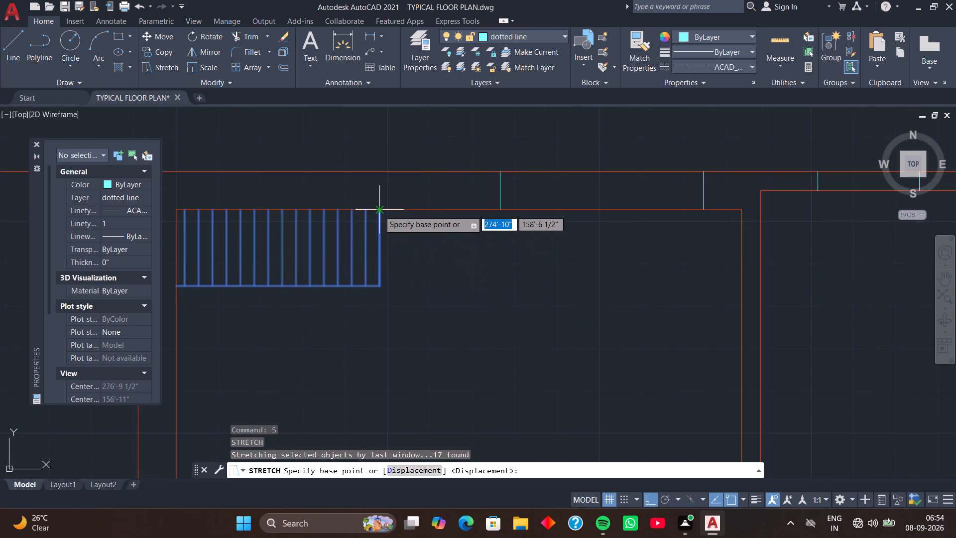
click(379, 210)
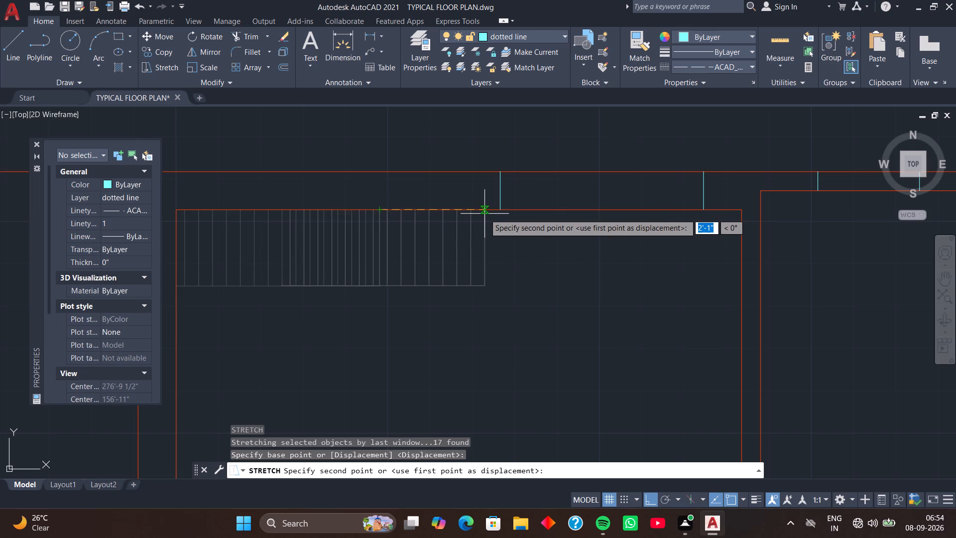
click(497, 210)
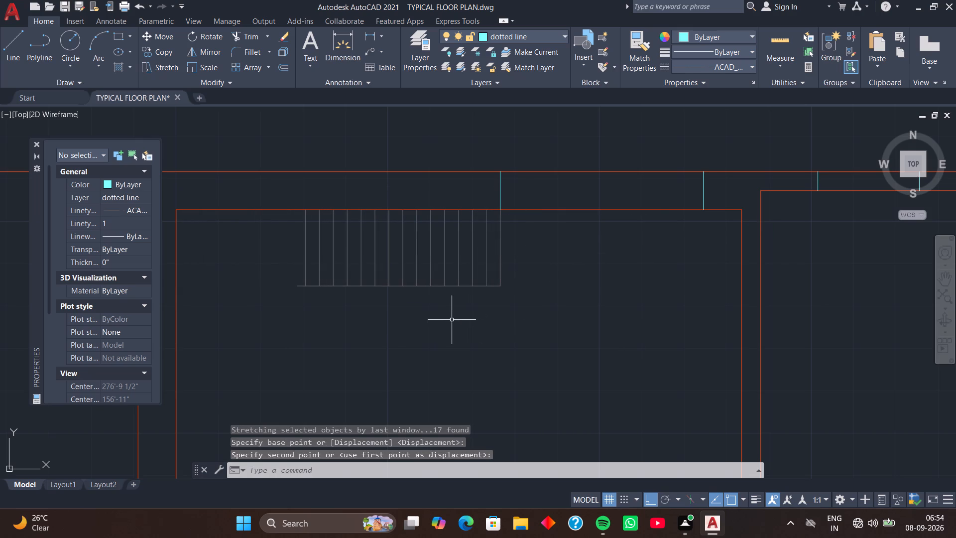
Extend the wardrobe's front line west to the room's west wall.
middle_drag(452, 320, 475, 287)
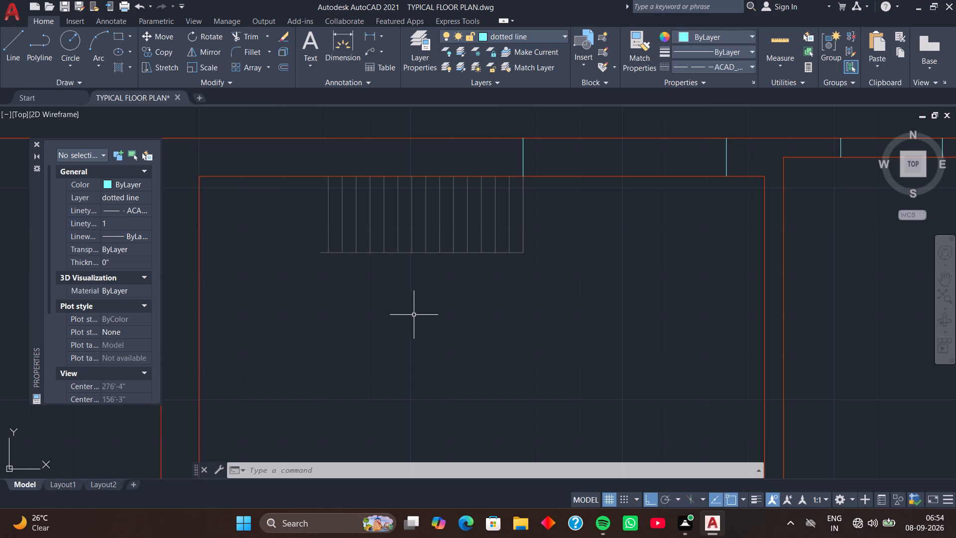
key(e)
key(x)
key(space)
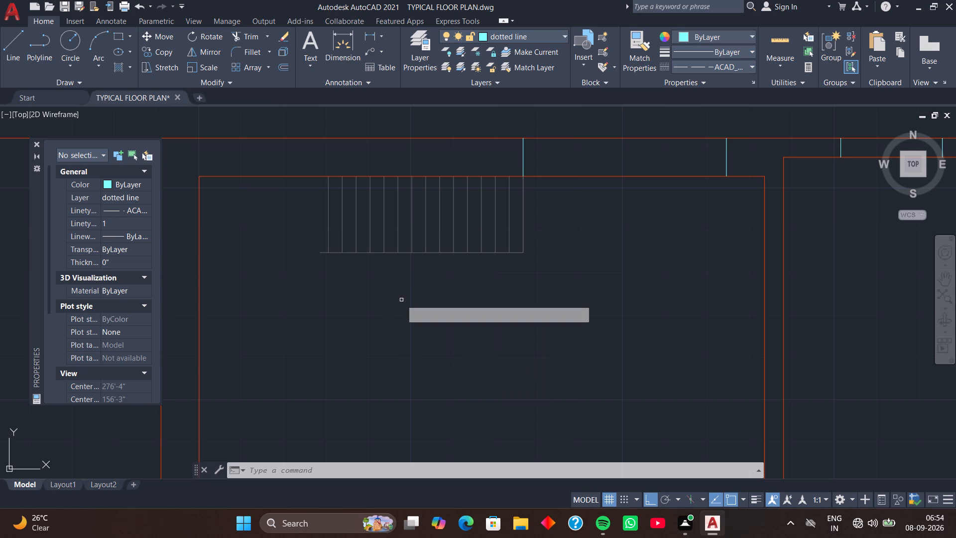
click(325, 254)
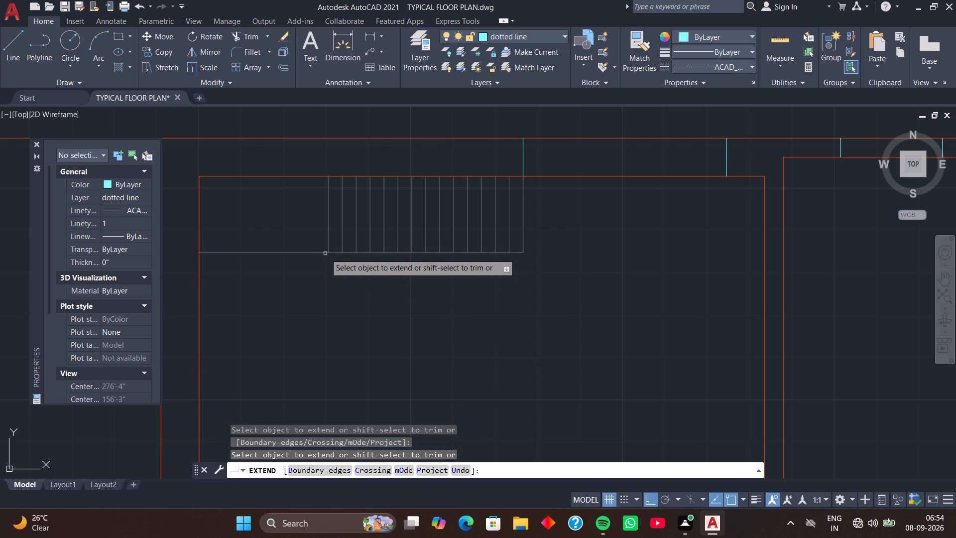
key(space)
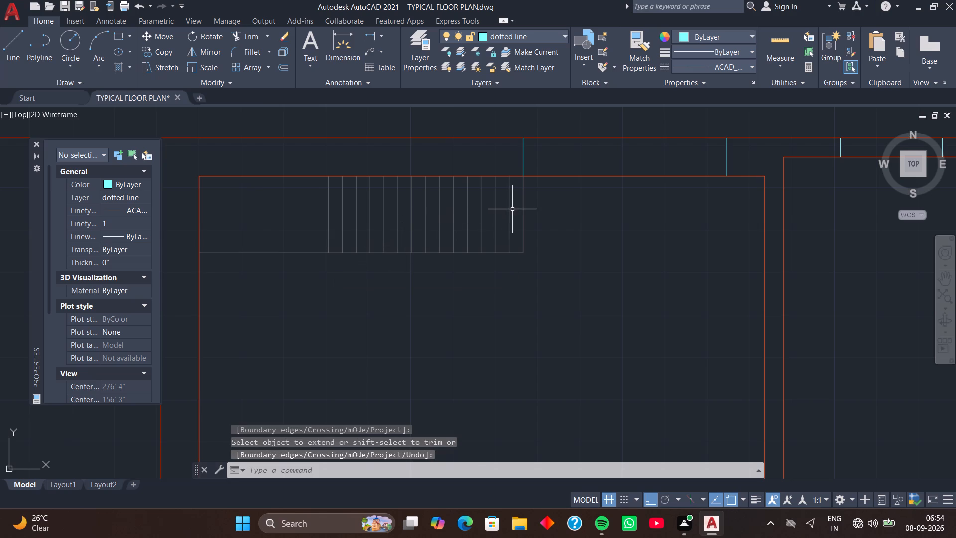
Erase the wardrobe's inner vertical lines, keeping its east end line and front line.
drag(513, 209, 508, 211)
click(314, 221)
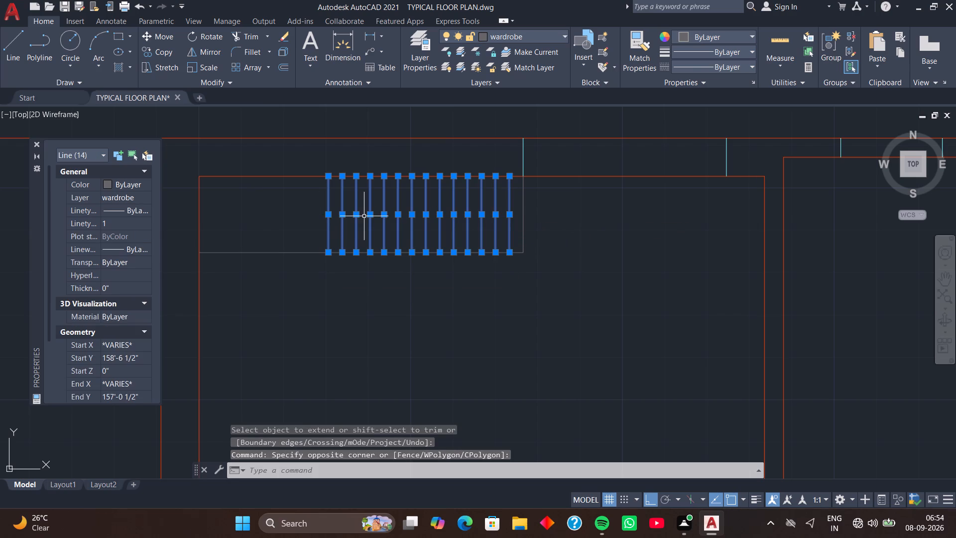
key(Delete)
Copy the wardrobe's east end line as an array of 30 items fitted across to the room's west wall.
click(523, 214)
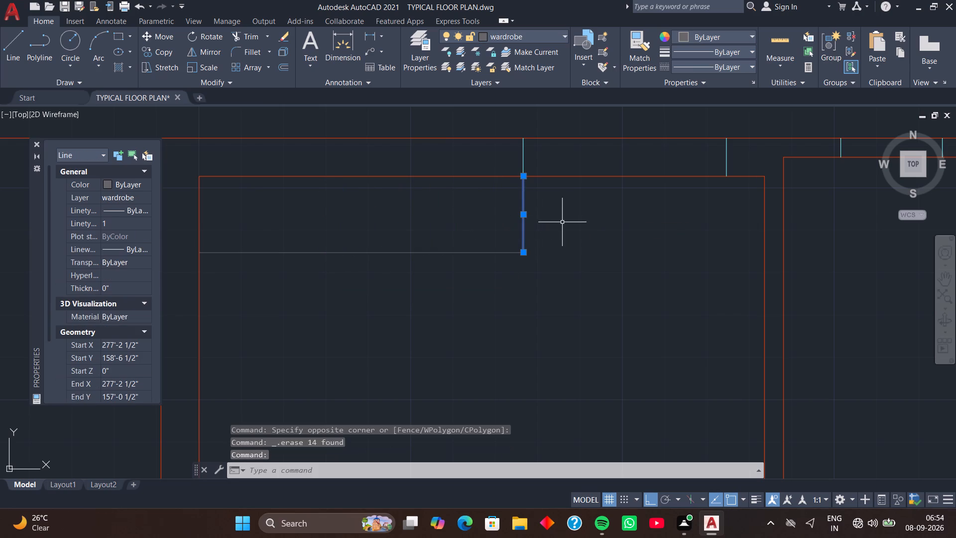
key(c)
key(o)
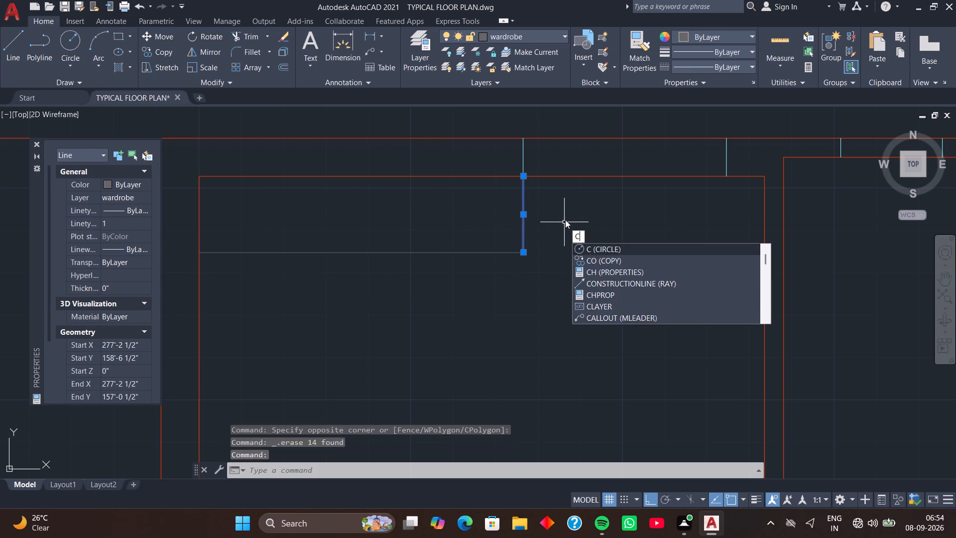
key(space)
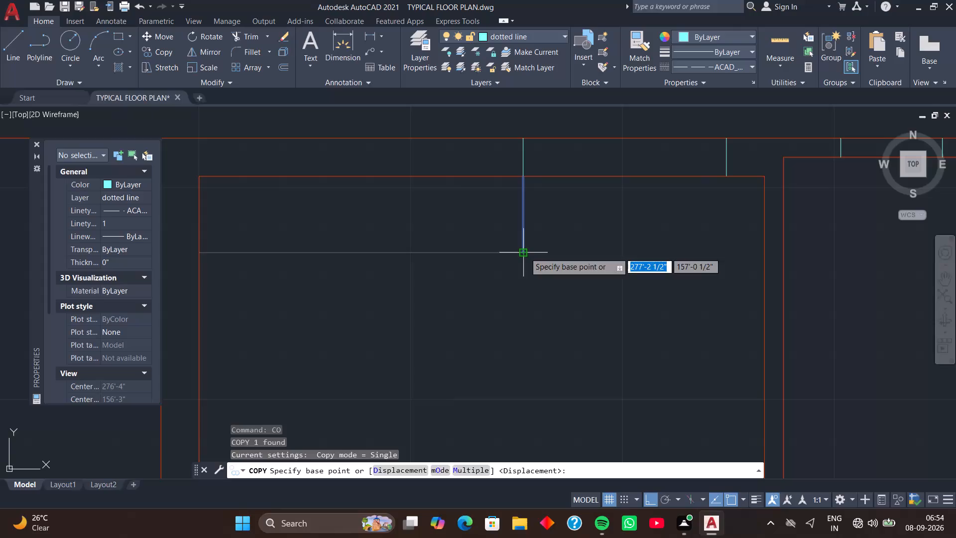
click(525, 253)
text(ar)
key(space)
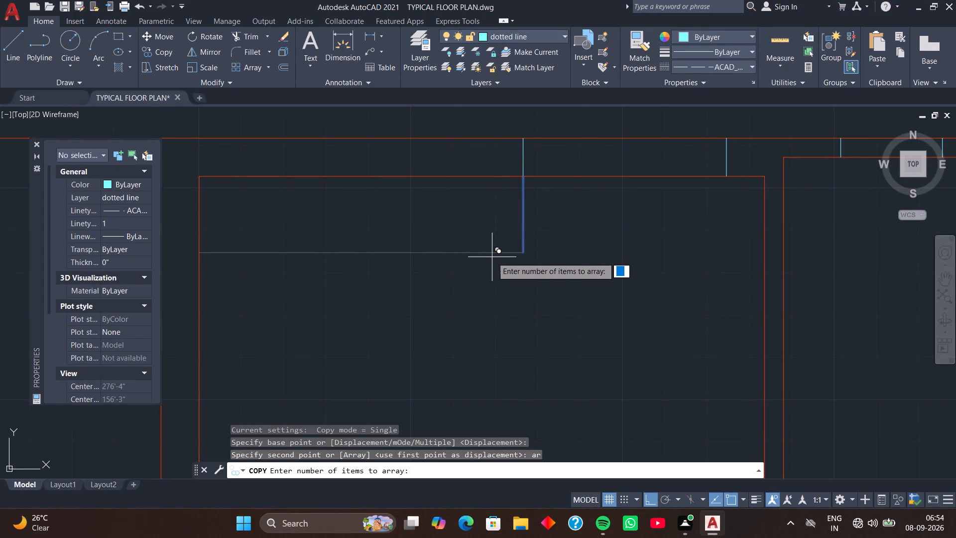
text(30)
key(Return)
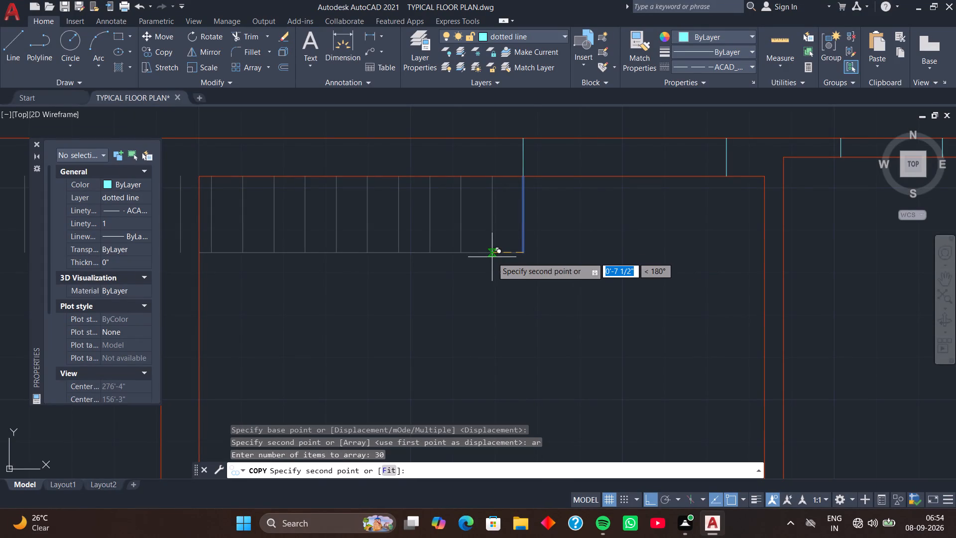
text(f)
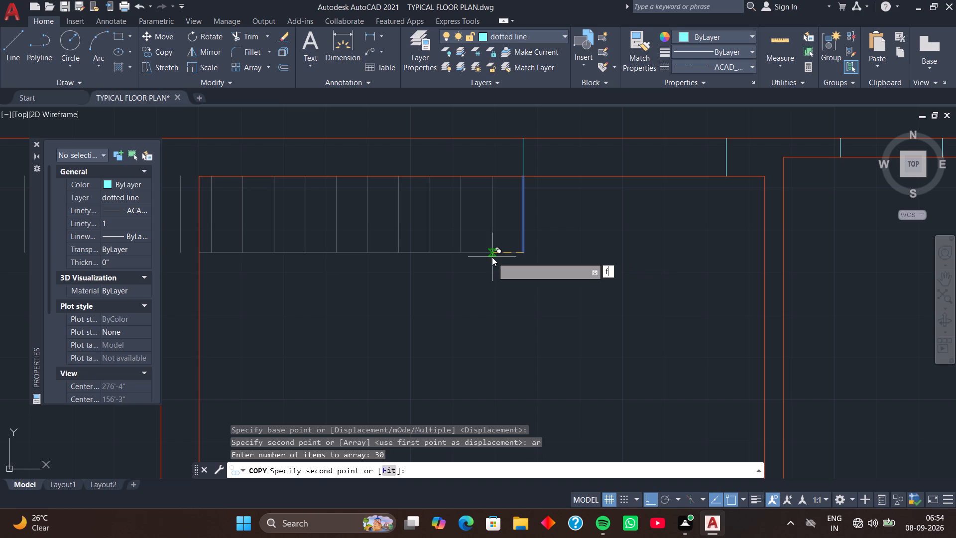
key(space)
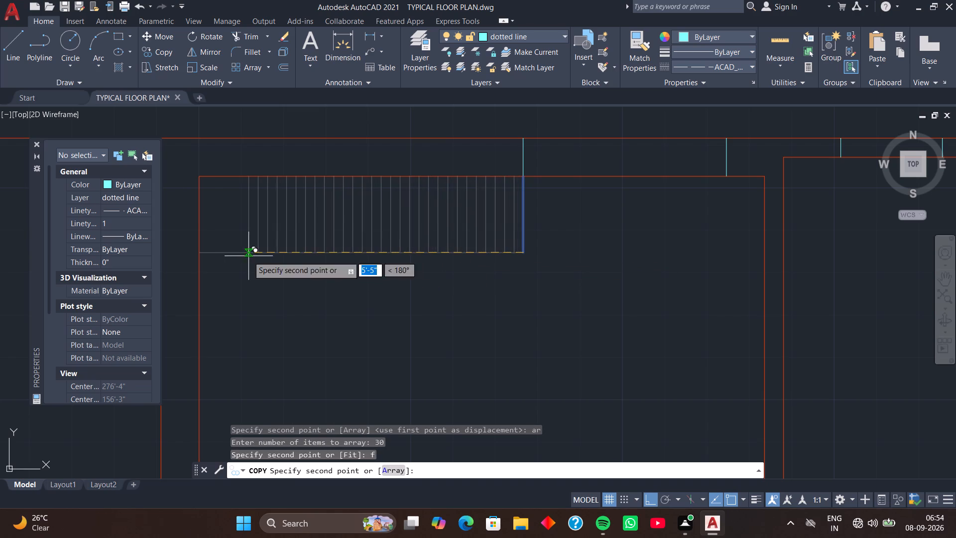
click(198, 255)
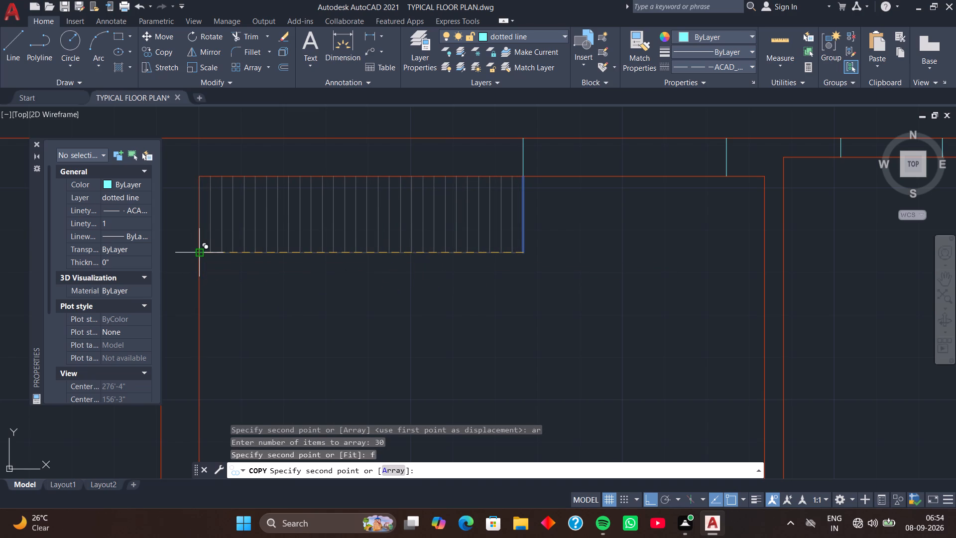
Erase the arrayed wardrobe line that overlaps the room's west wall.
click(199, 233)
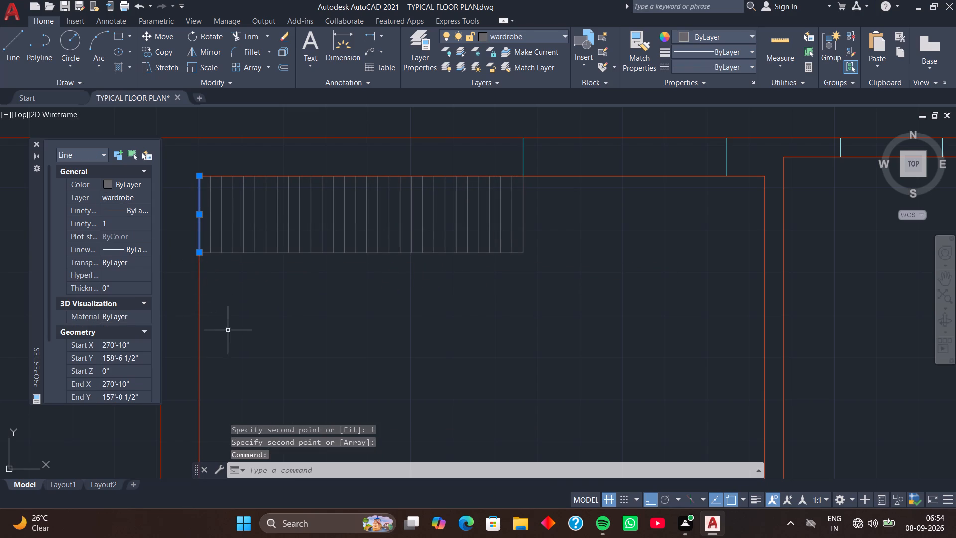
key(Delete)
Draw a horizontal line about 4'-9" long from the wardrobe's southeast corner to the room's east wall on dotted line.
scroll(362, 341, down, 1)
middle_drag(365, 347, 443, 261)
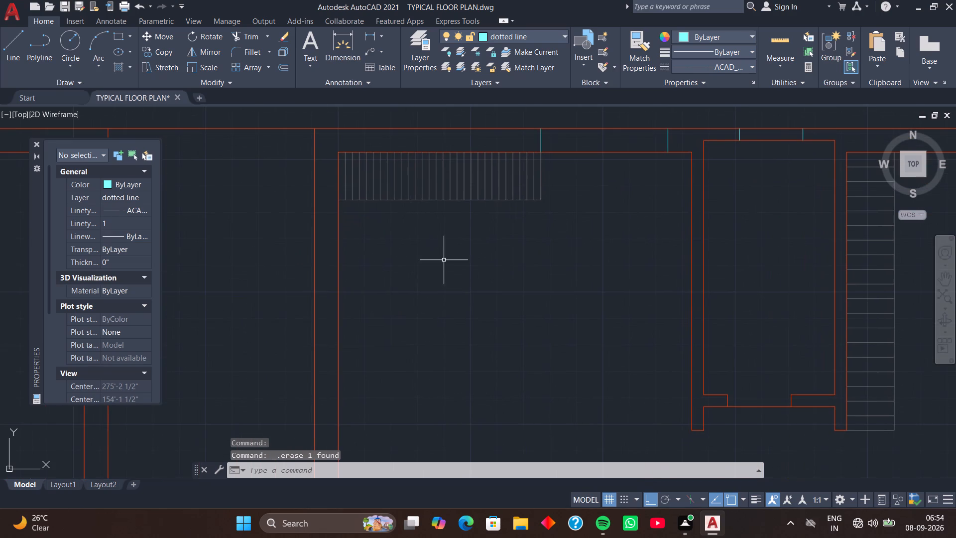
middle_drag(453, 293, 386, 306)
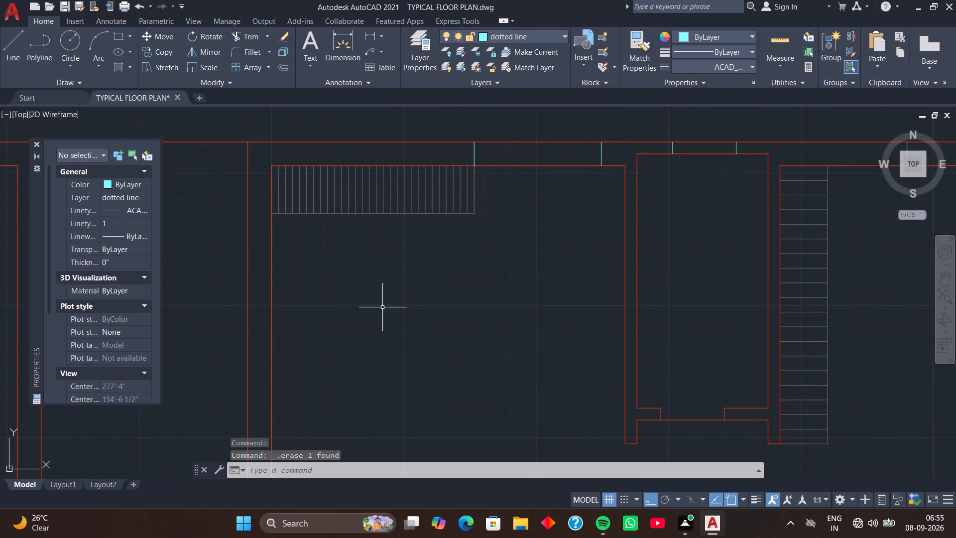
middle_drag(437, 287, 402, 295)
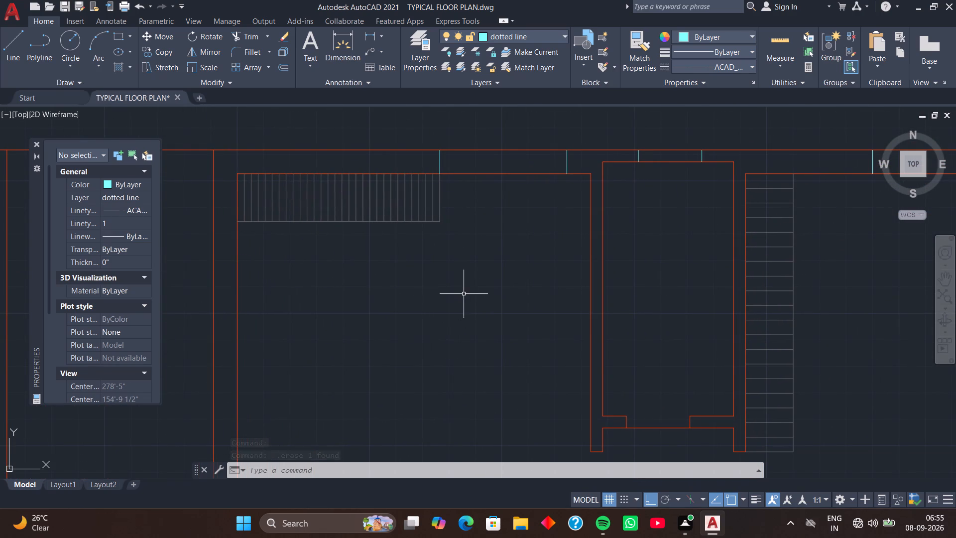
middle_drag(474, 276, 453, 278)
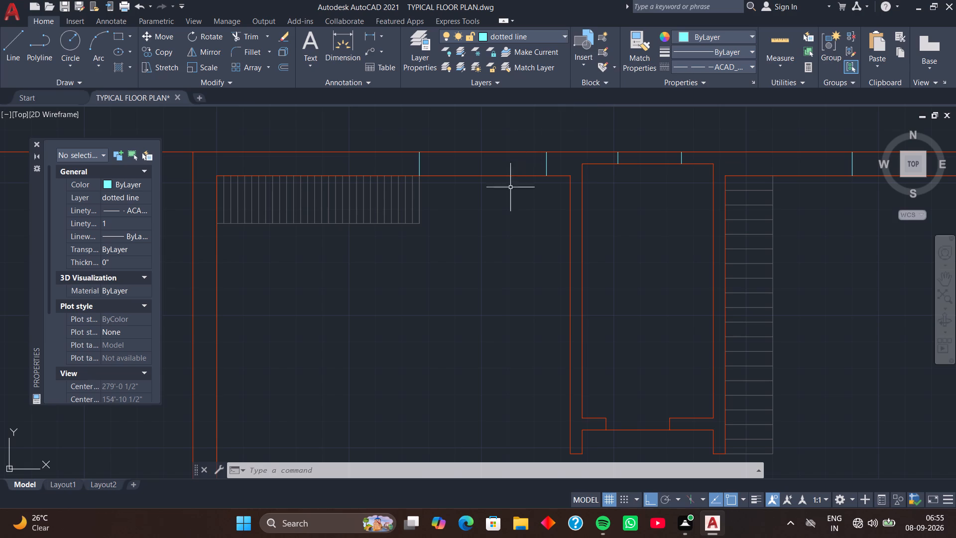
key(l)
key(space)
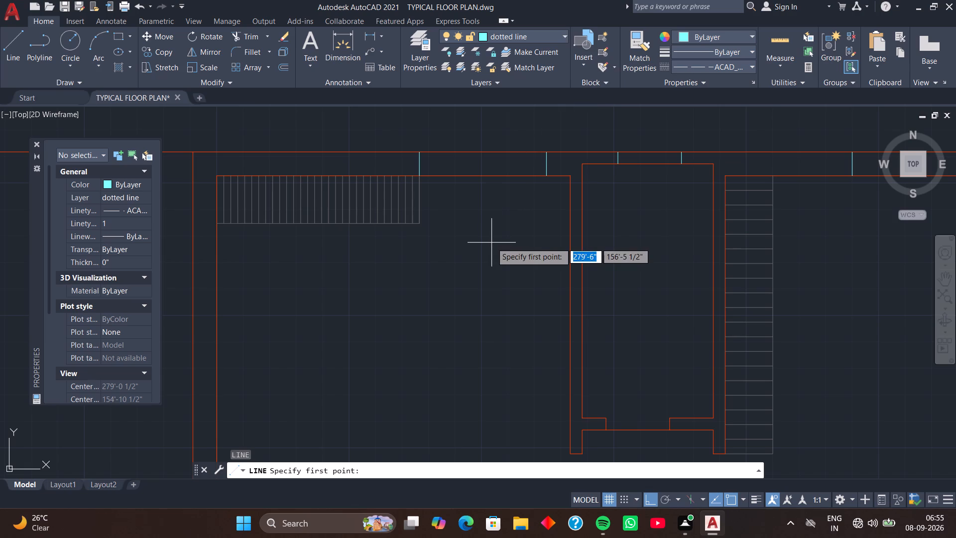
click(419, 225)
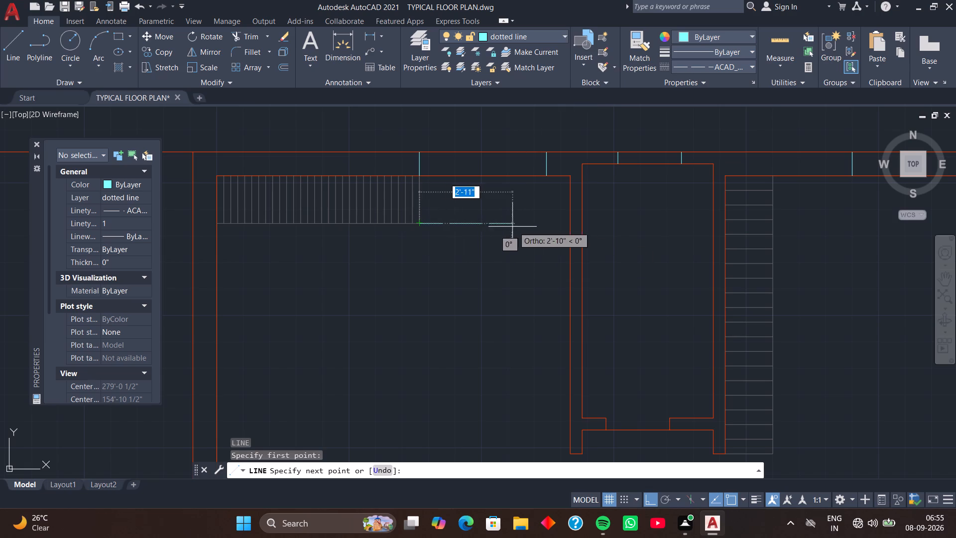
click(574, 225)
key(space)
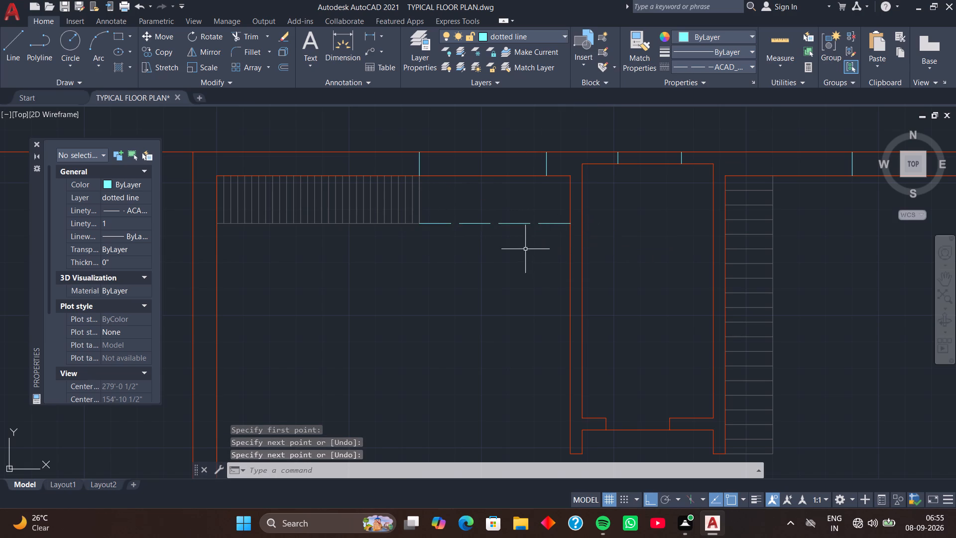
Set the linetype scale of the new horizontal line beside the wardrobe to 0.1.
click(520, 224)
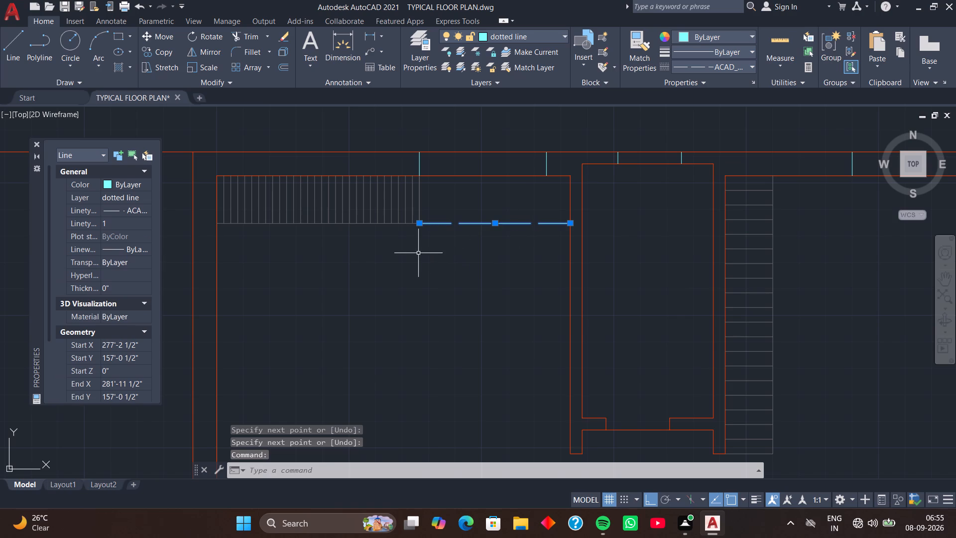
click(130, 223)
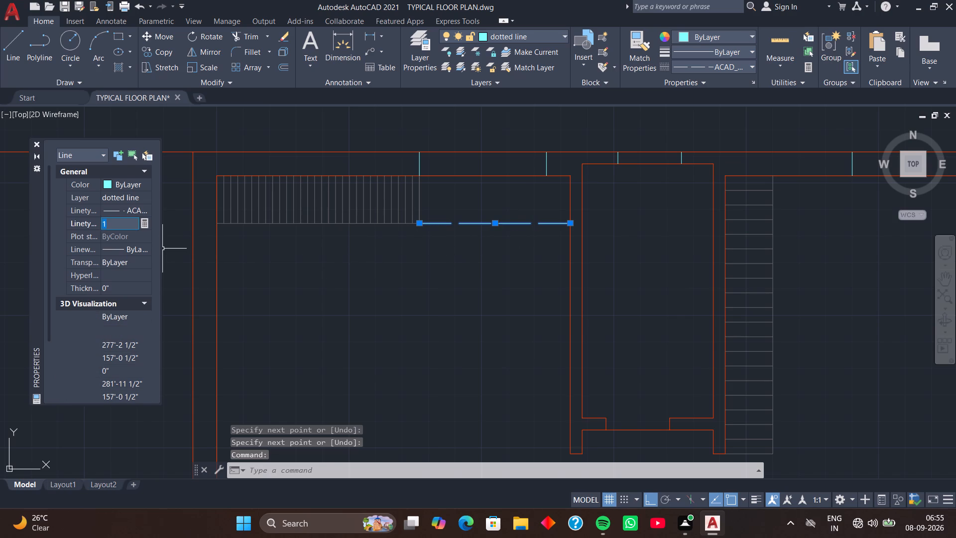
text(0.1)
key(Return)
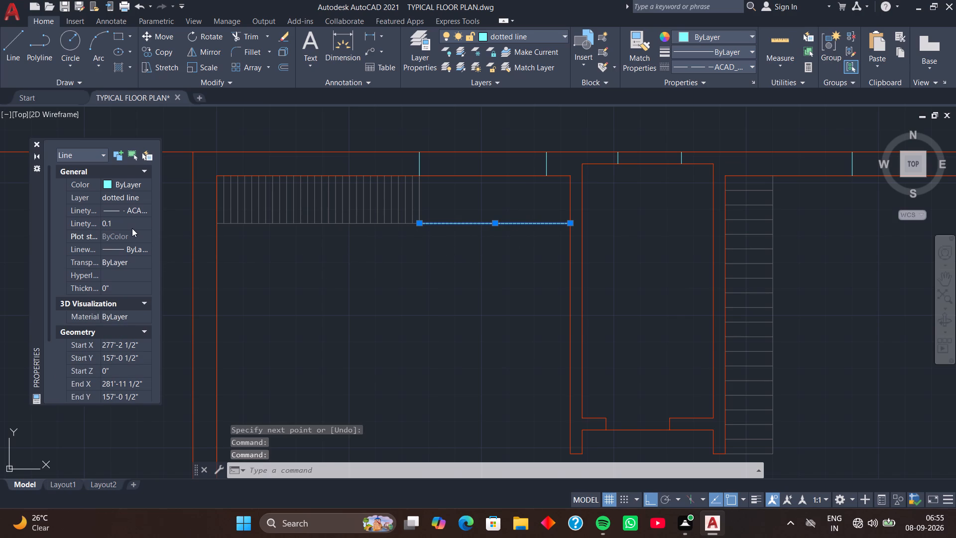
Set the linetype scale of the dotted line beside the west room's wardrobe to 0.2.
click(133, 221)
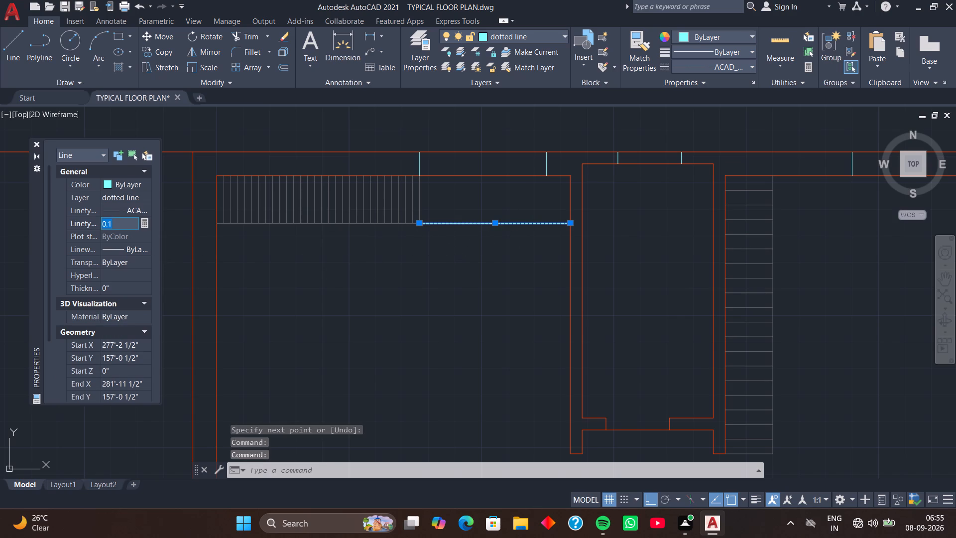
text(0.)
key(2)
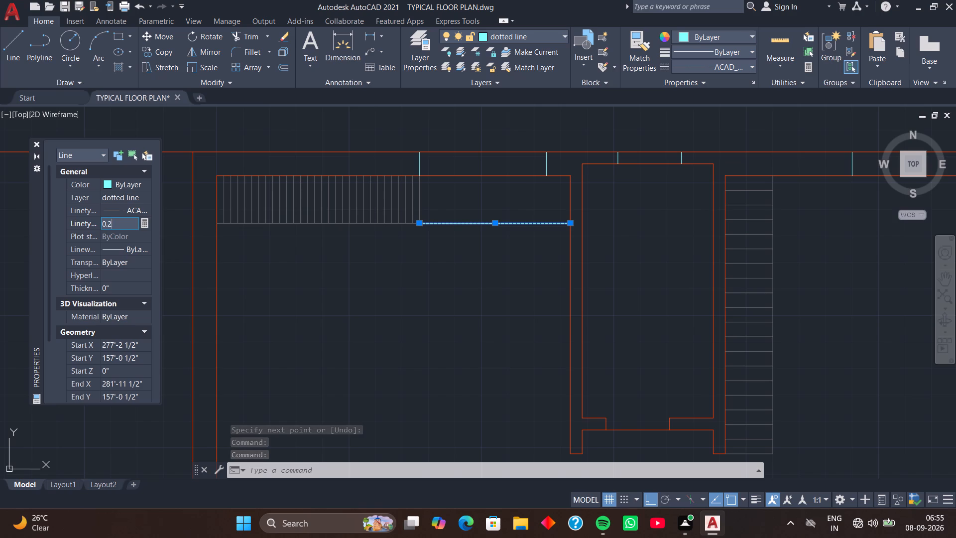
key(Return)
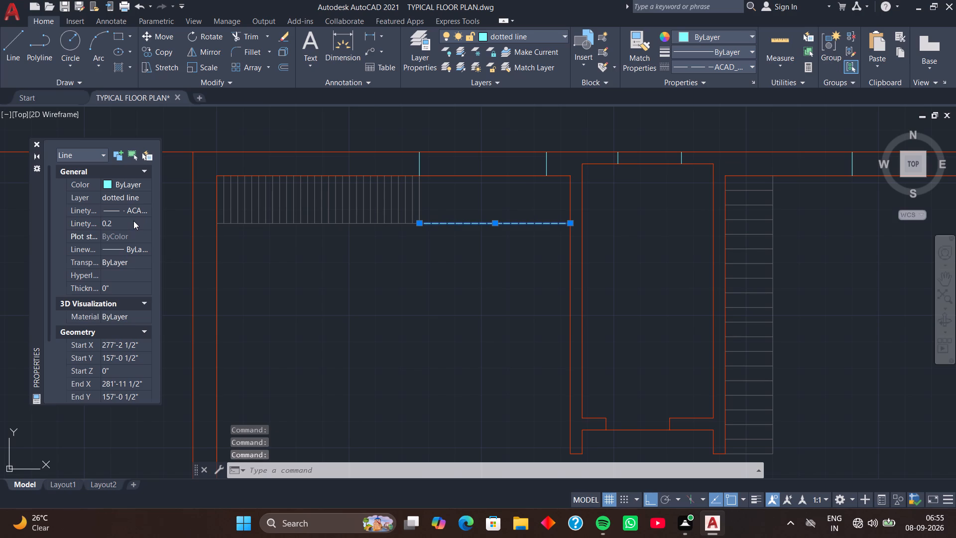
Set the linetype scale of the dotted line beside the west room's wardrobe to 0.3.
click(133, 221)
text(0.3)
key(Return)
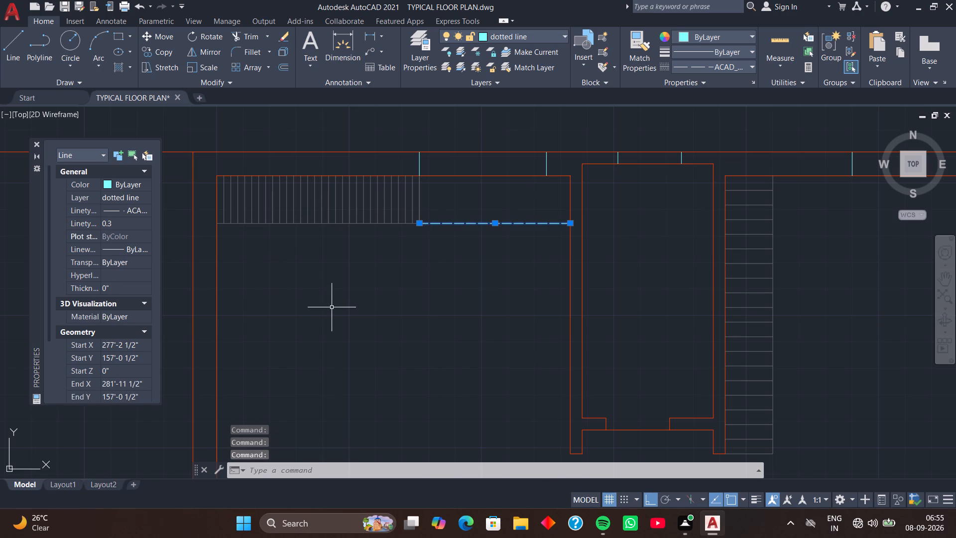
key(Escape)
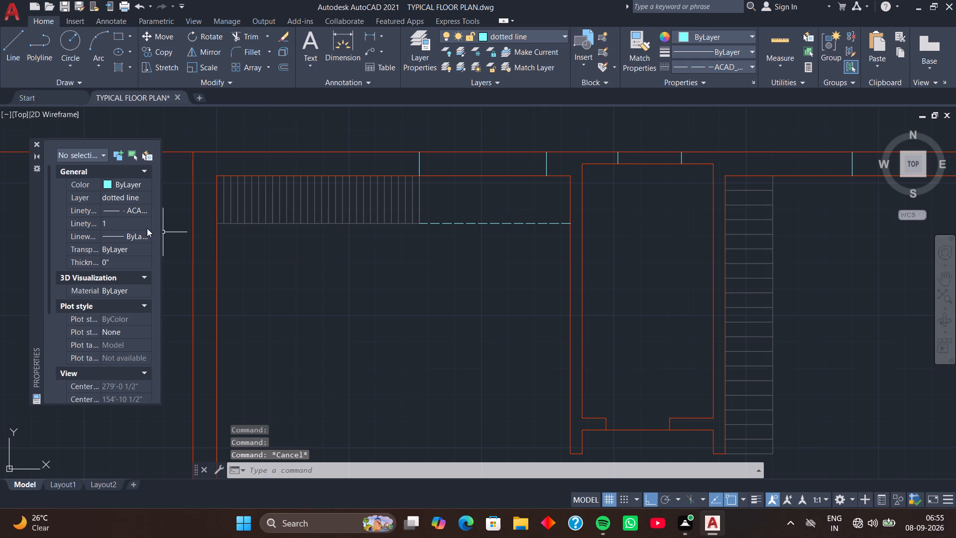
With nothing selected, set the default linetype scale for new objects to 0.3.
click(127, 223)
text(0.3)
key(Return)
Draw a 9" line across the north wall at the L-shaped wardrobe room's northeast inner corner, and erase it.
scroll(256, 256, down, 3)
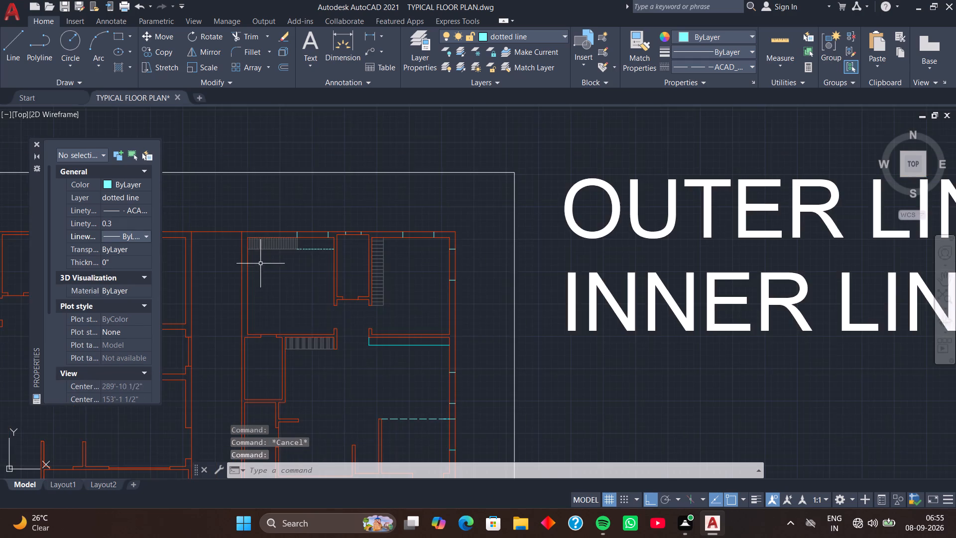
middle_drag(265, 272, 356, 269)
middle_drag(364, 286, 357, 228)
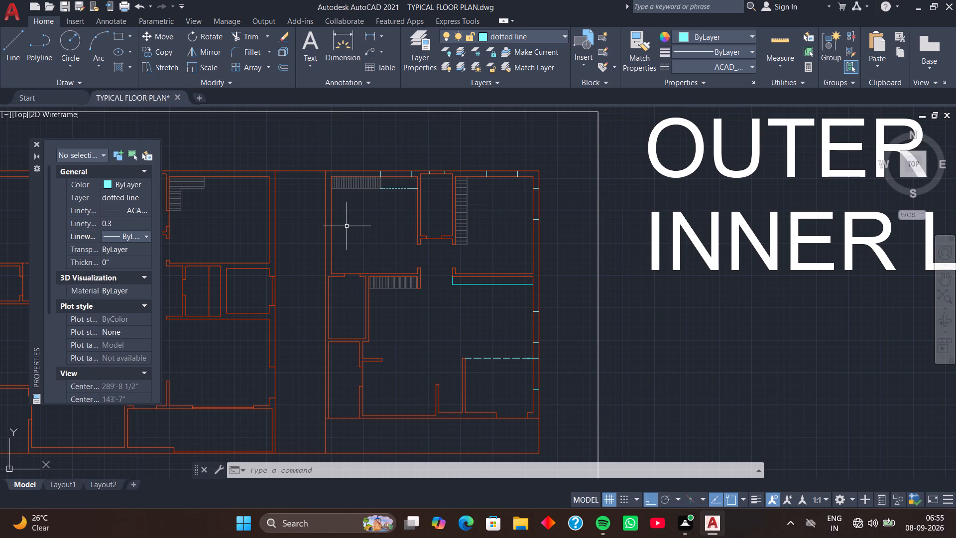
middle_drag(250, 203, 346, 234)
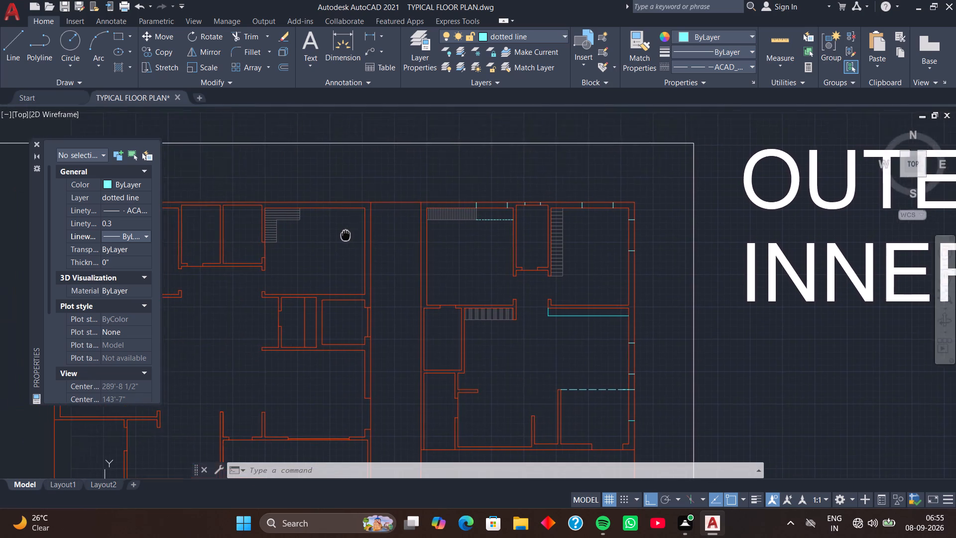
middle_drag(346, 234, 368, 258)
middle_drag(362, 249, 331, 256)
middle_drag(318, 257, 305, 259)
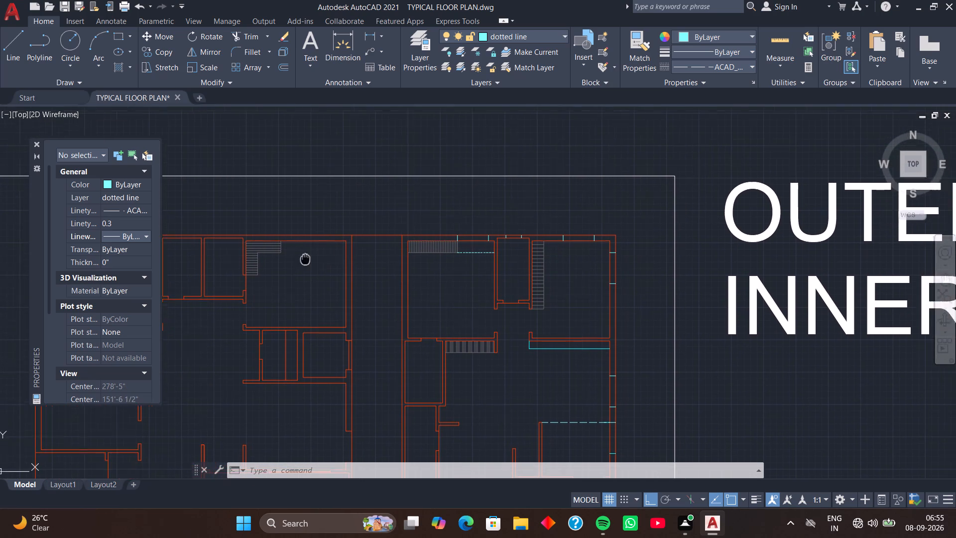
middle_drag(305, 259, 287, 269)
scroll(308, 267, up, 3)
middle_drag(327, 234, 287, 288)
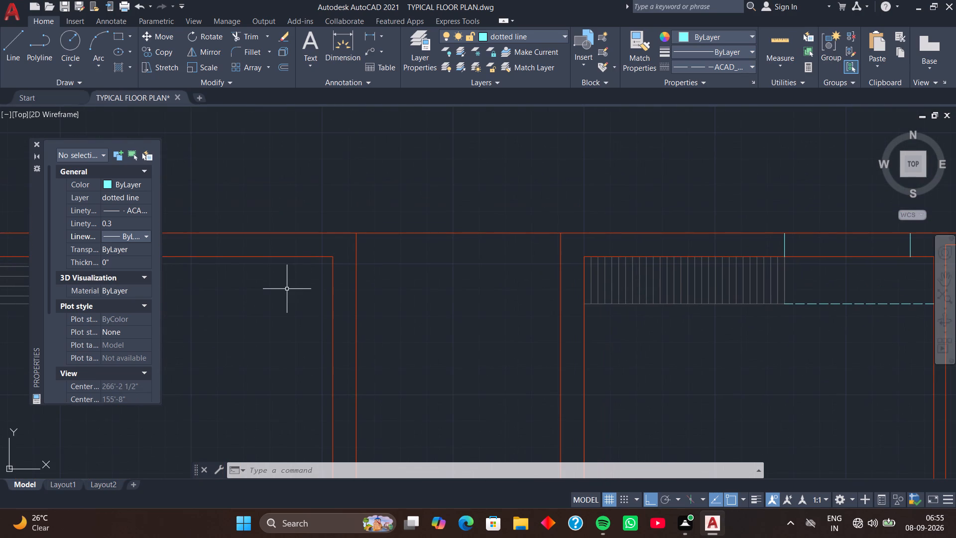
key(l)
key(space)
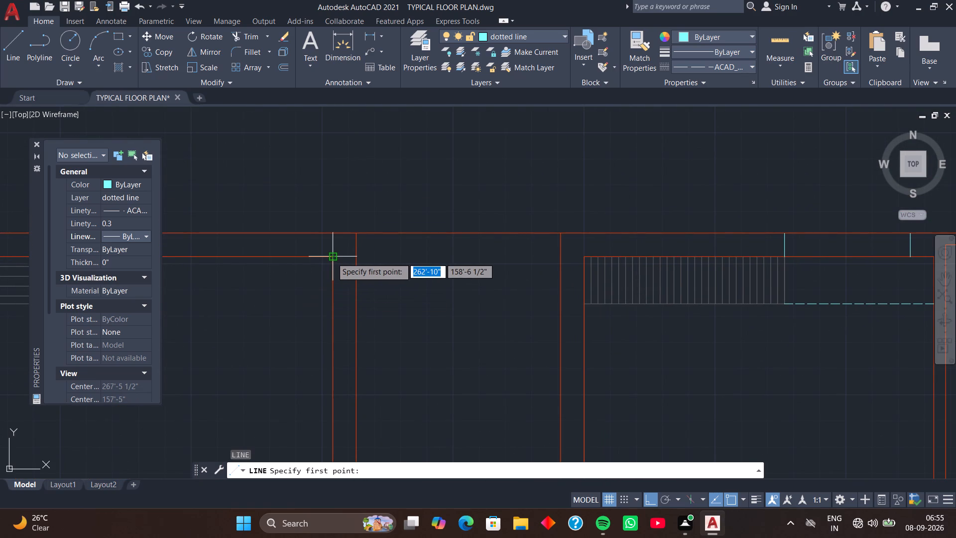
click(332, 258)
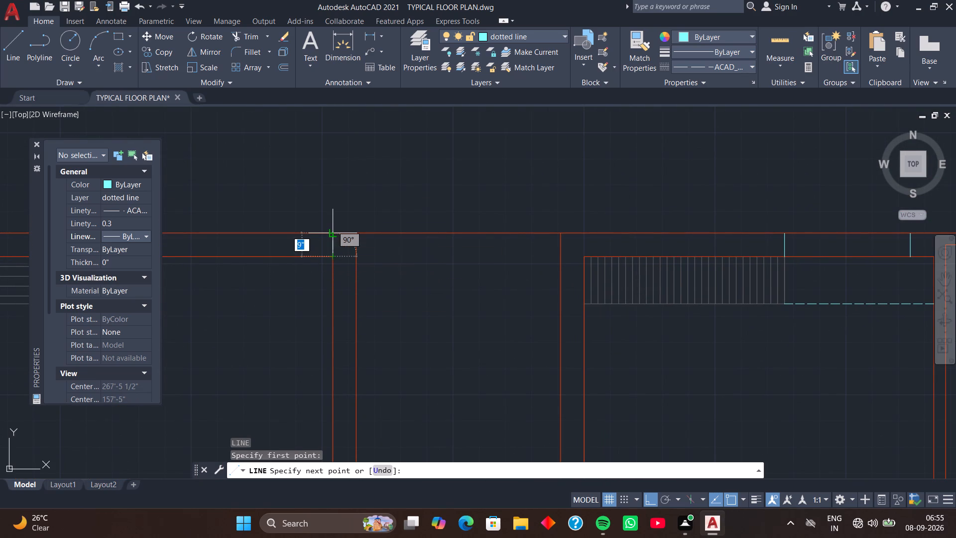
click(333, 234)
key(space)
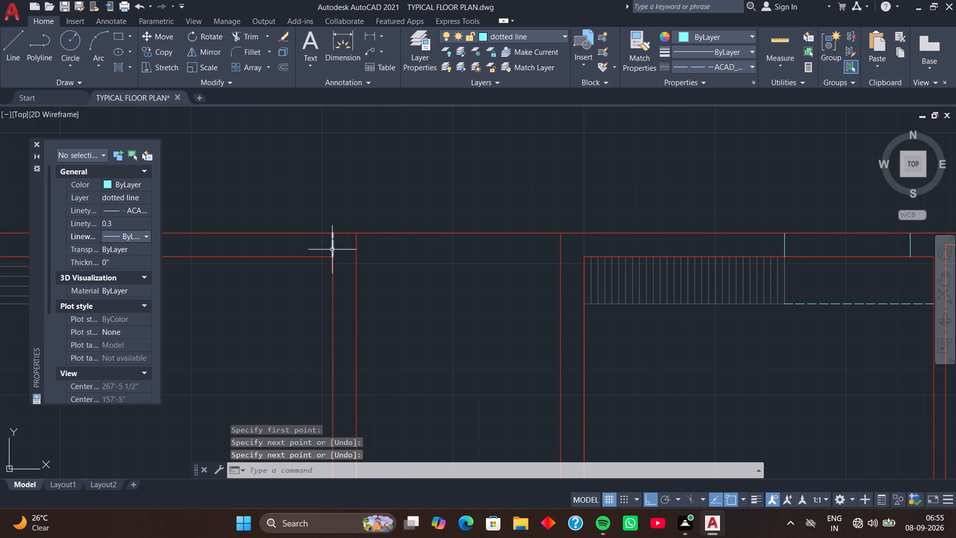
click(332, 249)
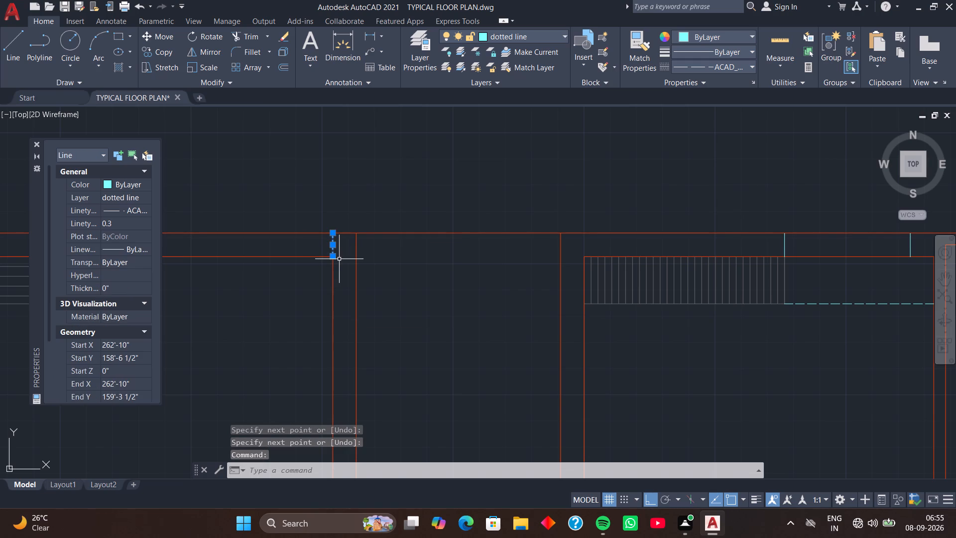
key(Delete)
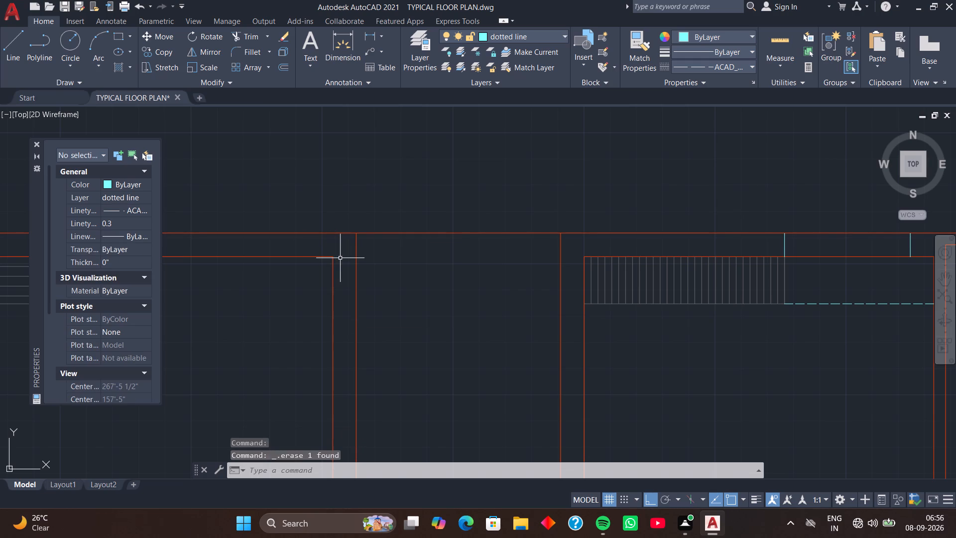
Set the current linetype for new objects to ByLayer.
click(747, 64)
scroll(727, 82, up, 2)
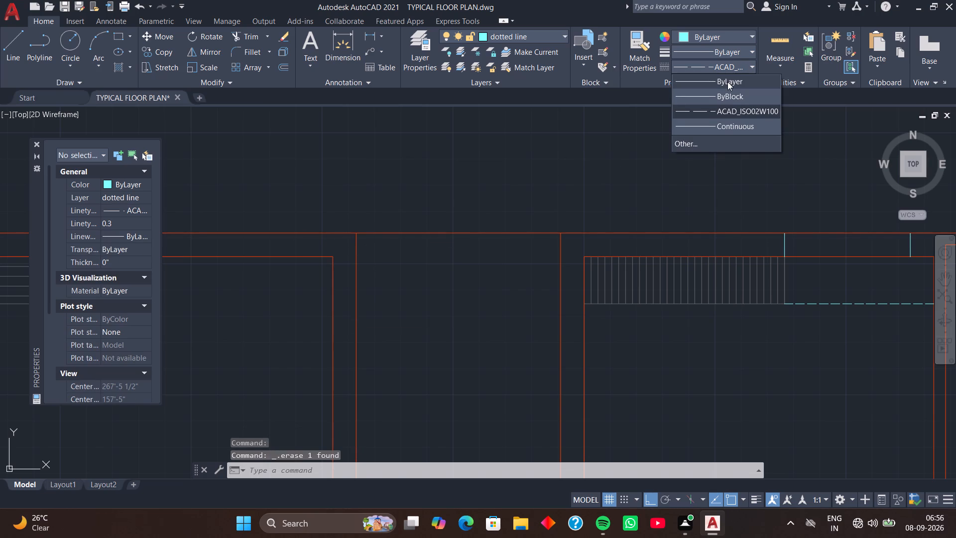
click(727, 82)
Draw a 9" vertical line across the north wall from the L-shaped wardrobe room's northeast inner corner.
middle_drag(373, 278, 421, 273)
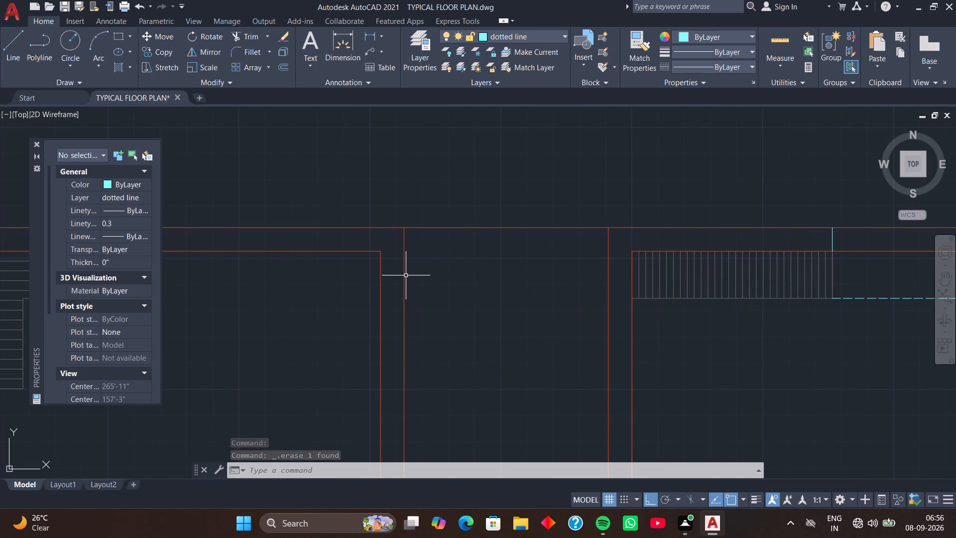
key(l)
key(space)
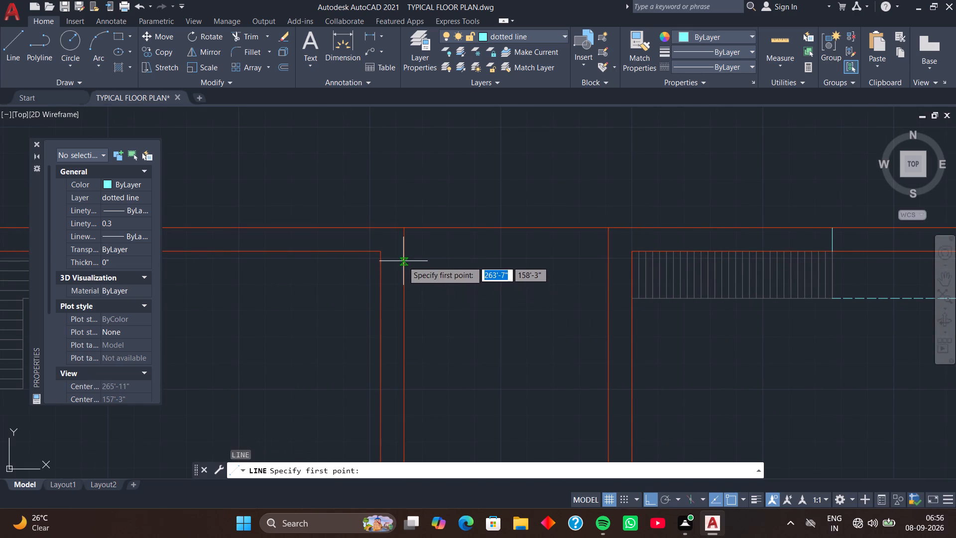
click(381, 254)
click(381, 231)
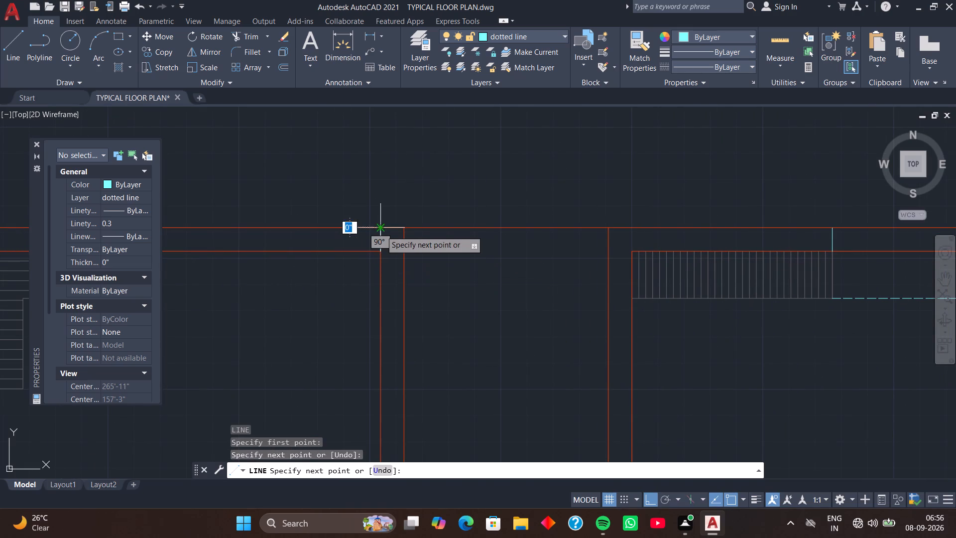
key(space)
Move the new line across the north wall 1'-6" west from the room's northeast corner.
click(379, 234)
key(m)
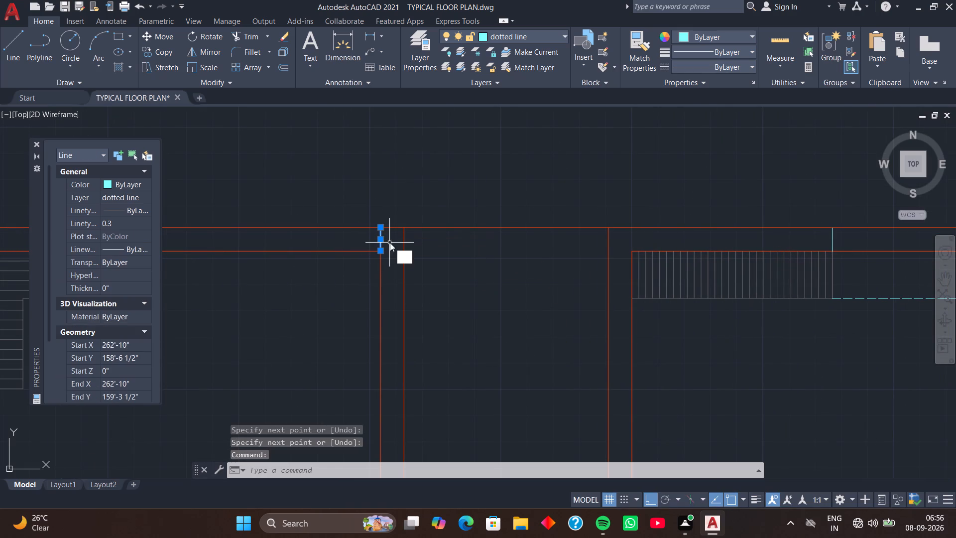
key(space)
click(382, 250)
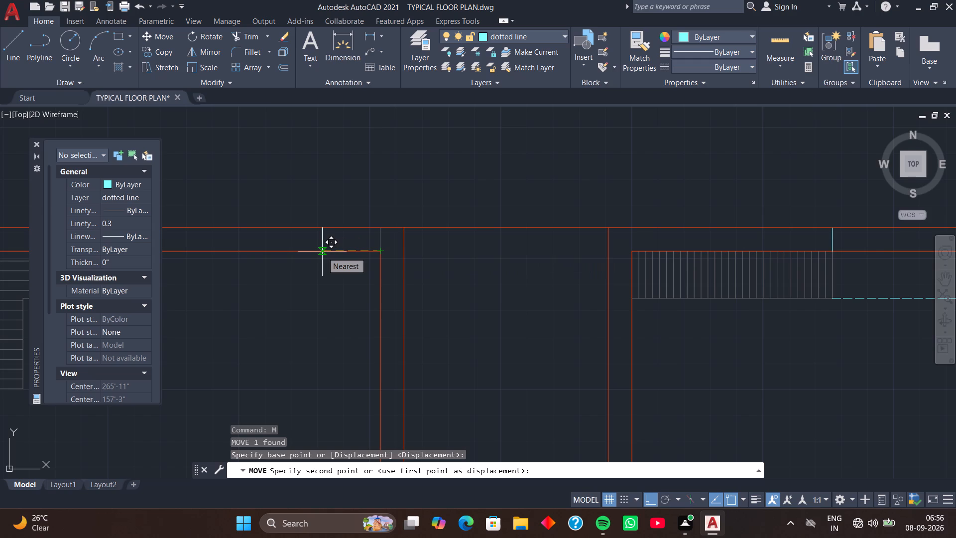
text(1'6)
key(Return)
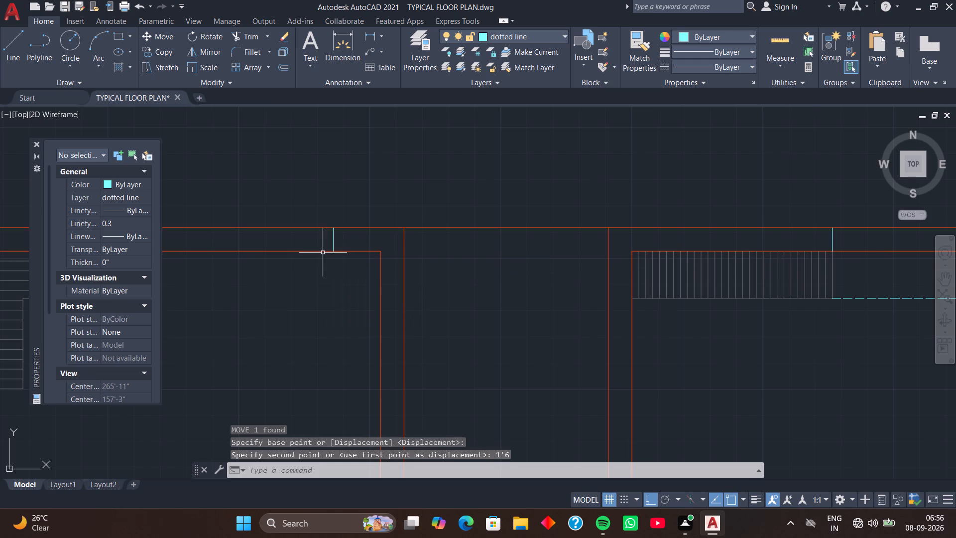
Move the same window line a further 1' west along the north wall.
click(335, 242)
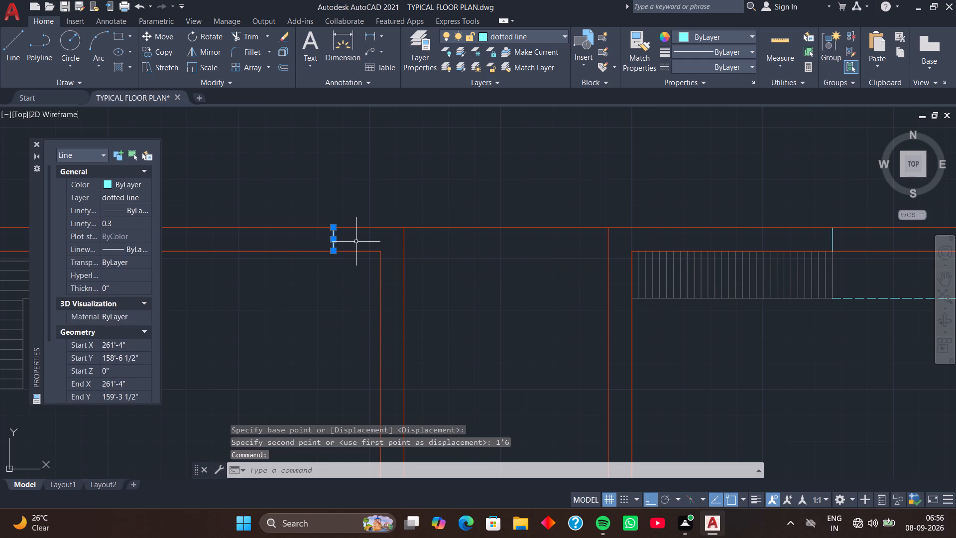
text(m)
key(space)
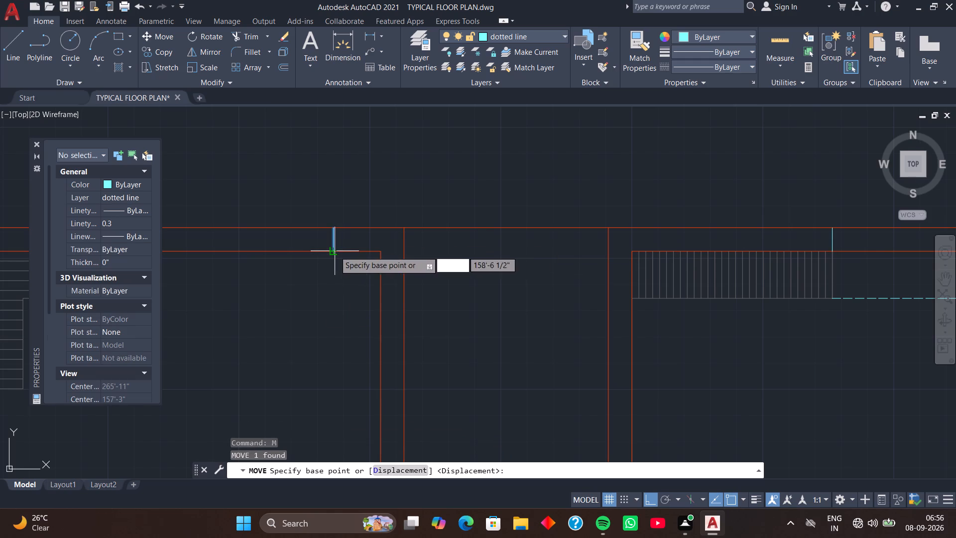
click(335, 251)
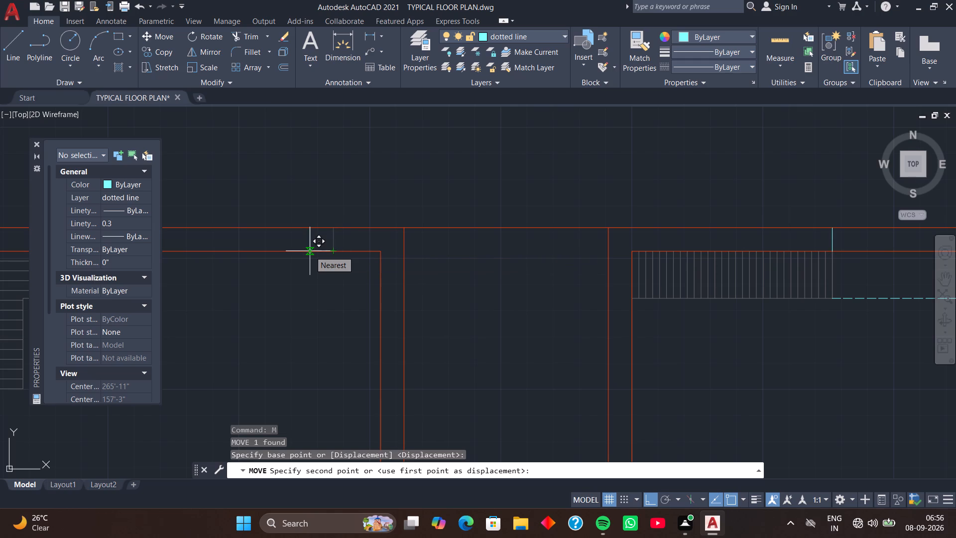
key(2)
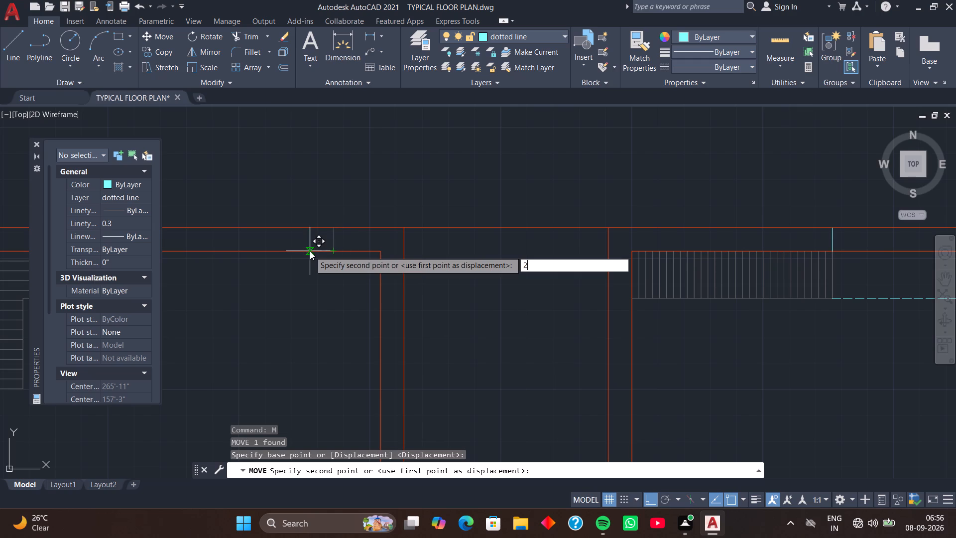
key(BackSpace)
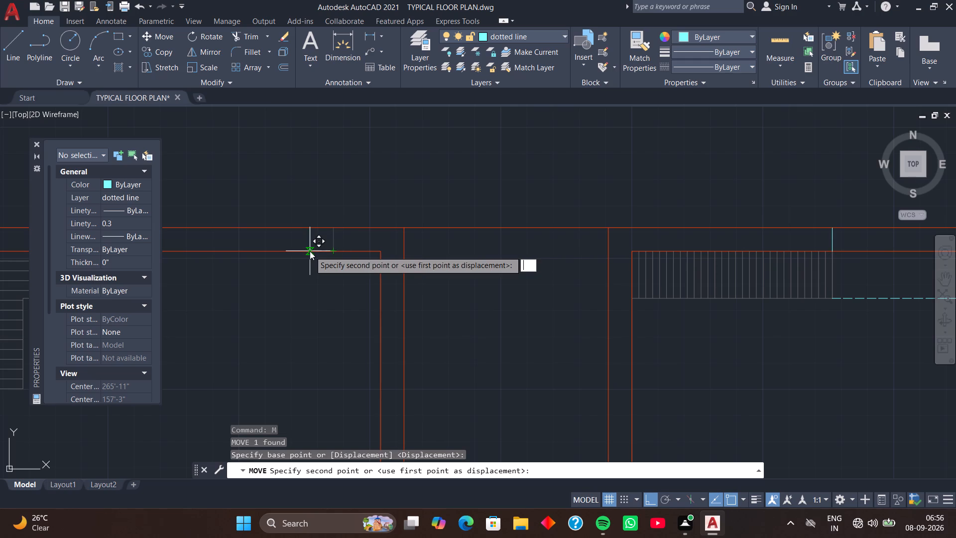
text(1')
key(Return)
Copy the window line 4' west along the north wall to mark the opening's other side.
scroll(310, 259, down, 1)
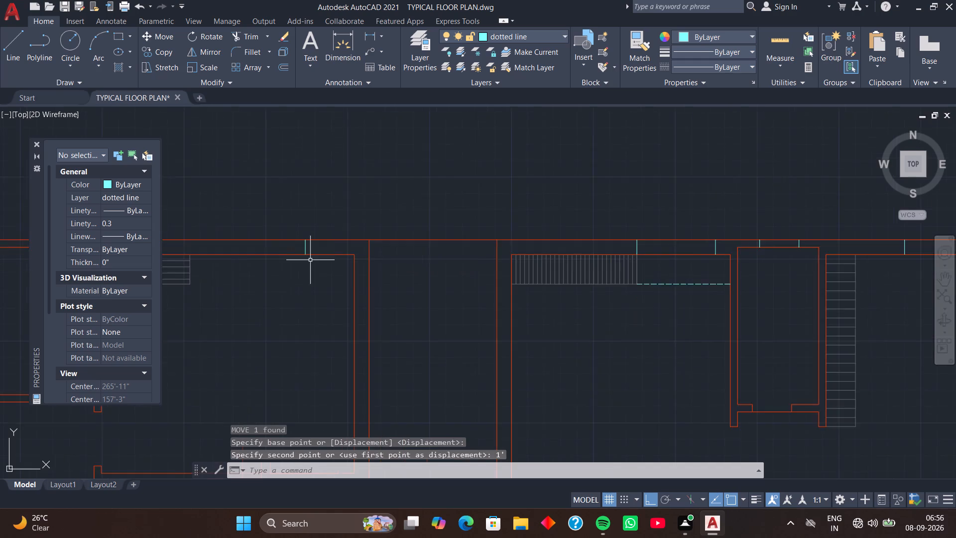
scroll(310, 261, down, 1)
middle_drag(289, 276, 374, 276)
scroll(398, 259, up, 2)
middle_drag(392, 269, 426, 265)
click(411, 238)
key(c)
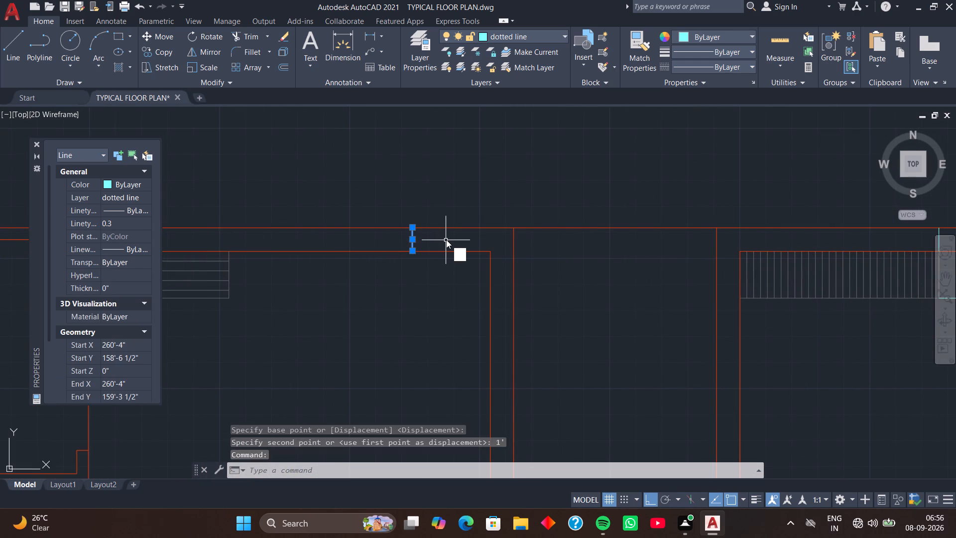
text(o)
key(space)
click(414, 251)
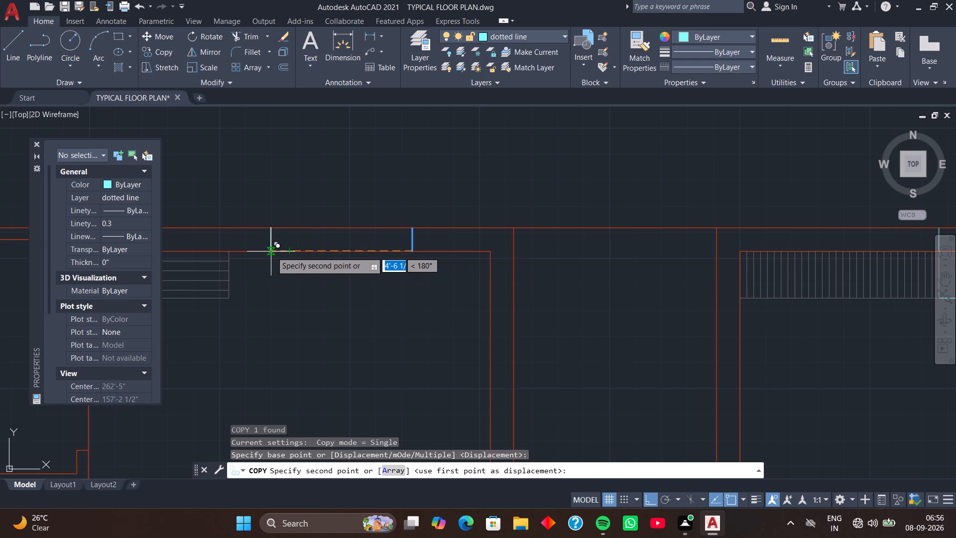
text(4')
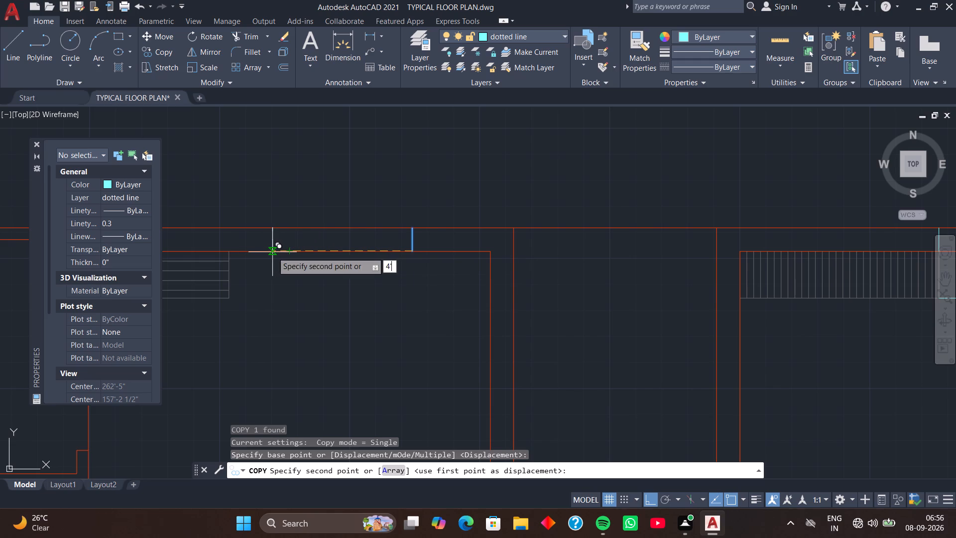
key(Return)
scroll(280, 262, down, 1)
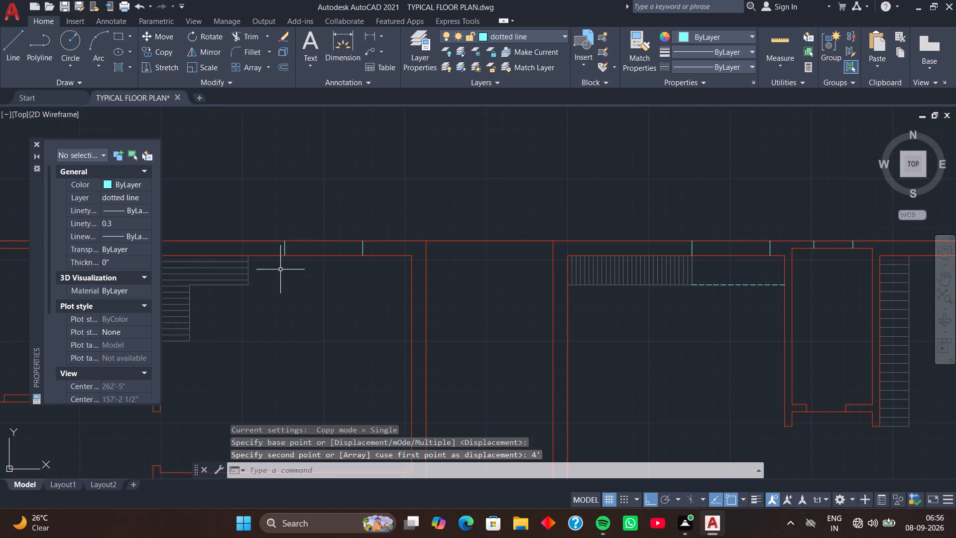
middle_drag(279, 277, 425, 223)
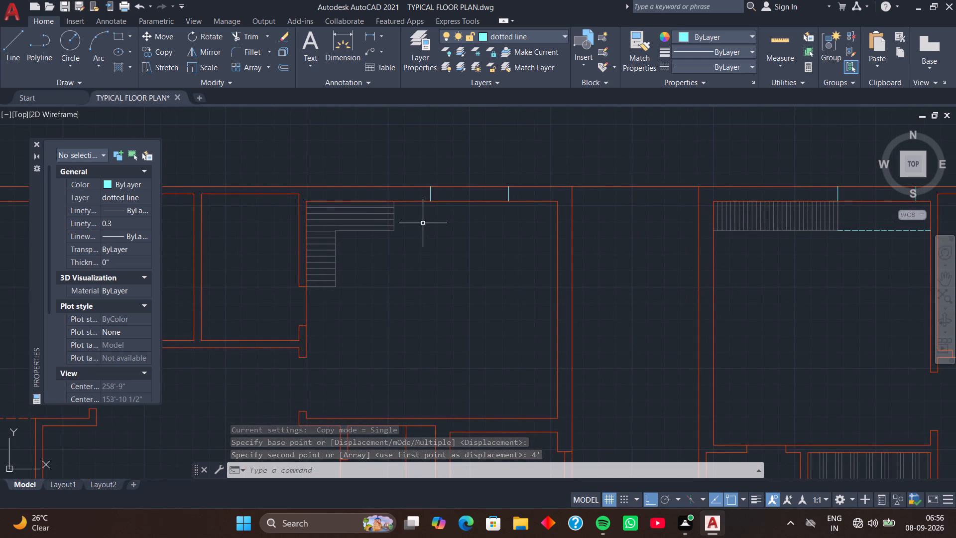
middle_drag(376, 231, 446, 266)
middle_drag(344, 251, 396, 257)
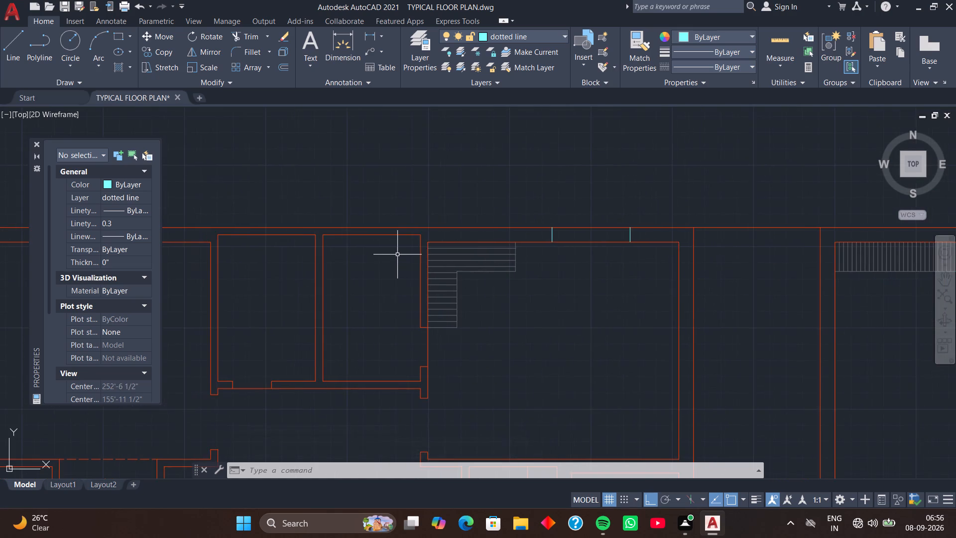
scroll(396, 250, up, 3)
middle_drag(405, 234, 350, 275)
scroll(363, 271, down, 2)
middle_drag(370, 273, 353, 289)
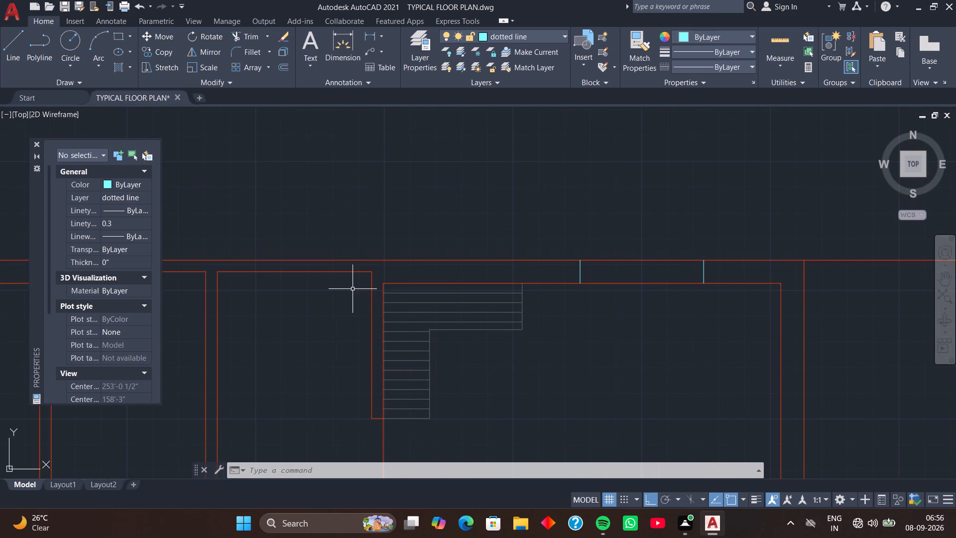
Draw a 4.5" vertical line across the north wall from the northeast inner corner of the narrow room adjoining the L-shaped wardrobe room.
key(l)
key(space)
click(372, 269)
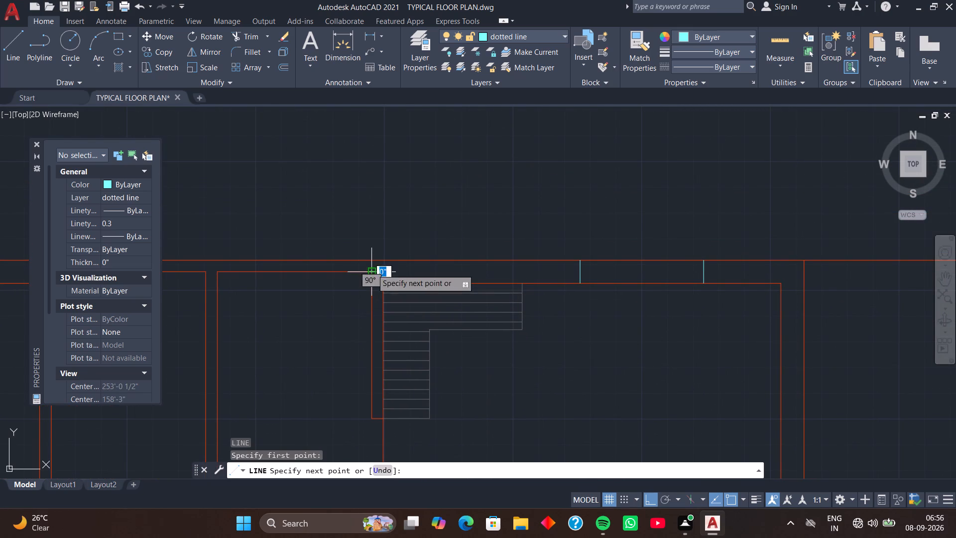
click(371, 259)
key(space)
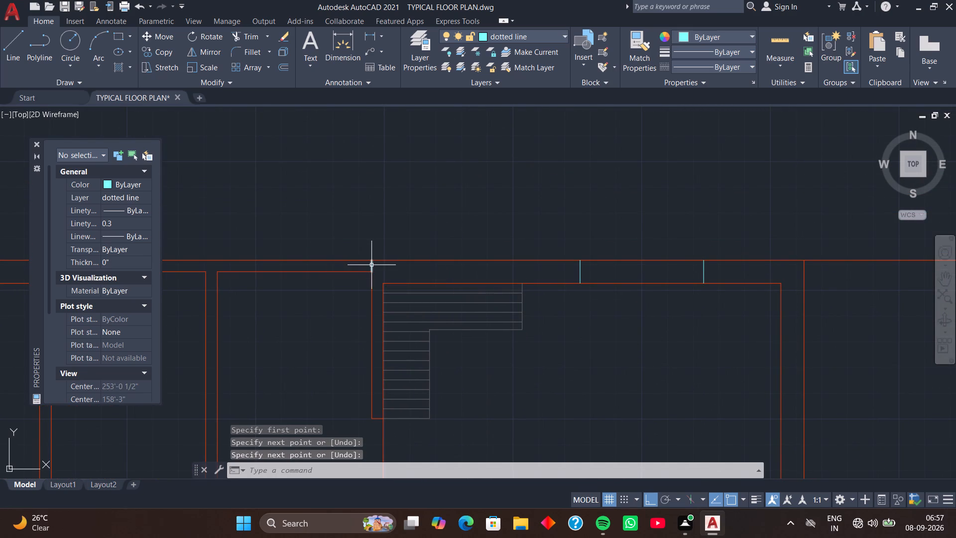
Move the new line 1' west along the north wall from the narrow room's northeast corner.
click(372, 265)
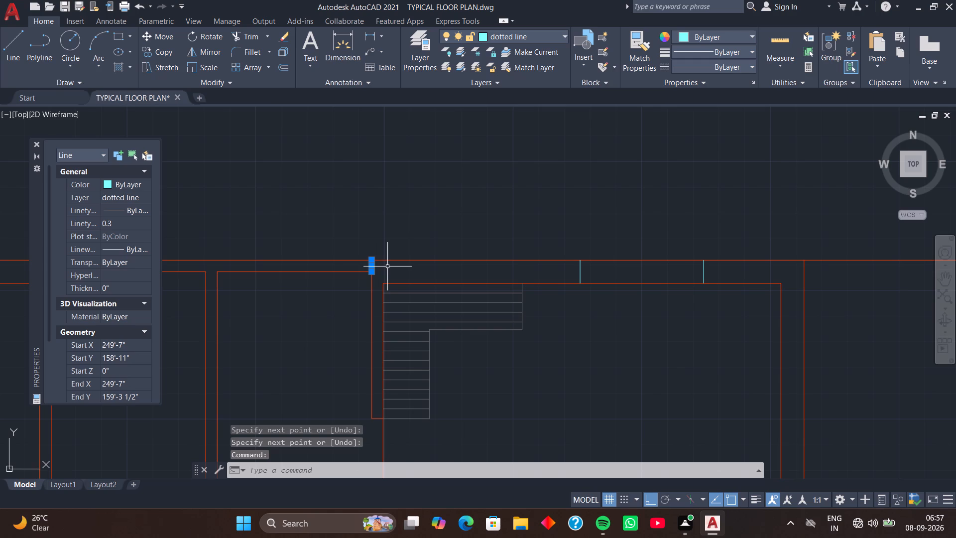
text(m)
key(space)
scroll(354, 272, up, 3)
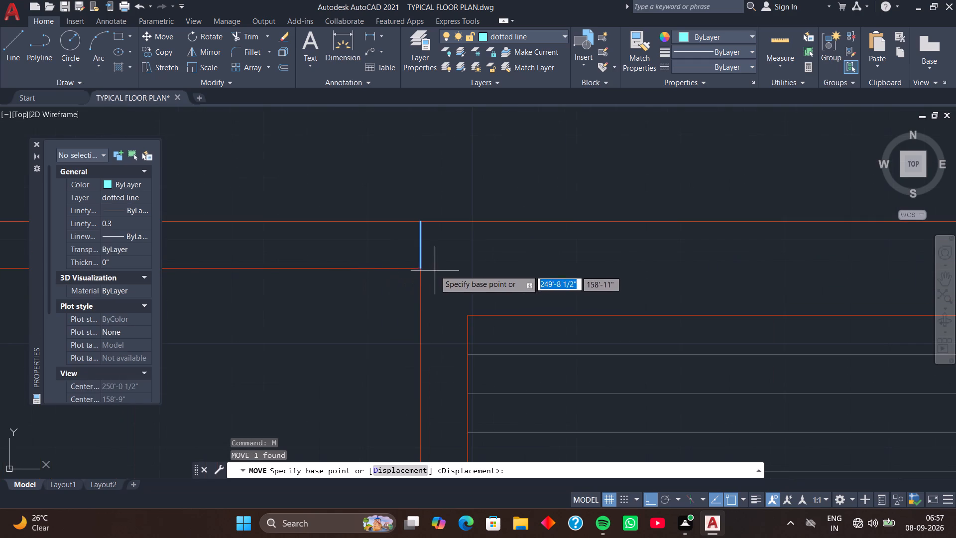
click(420, 267)
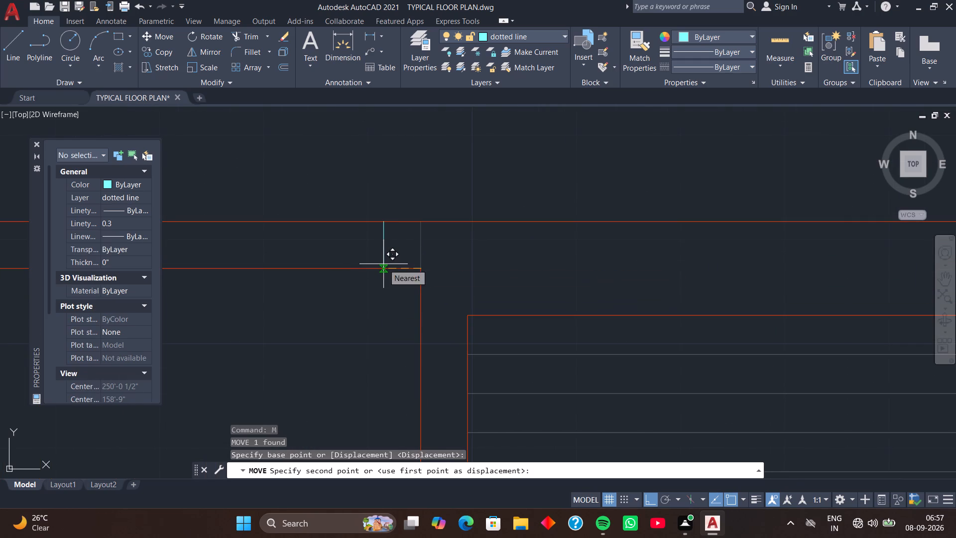
text(1')
key(Return)
Copy the window line 2' west along the north wall to mark the opening's other side.
scroll(303, 296, down, 1)
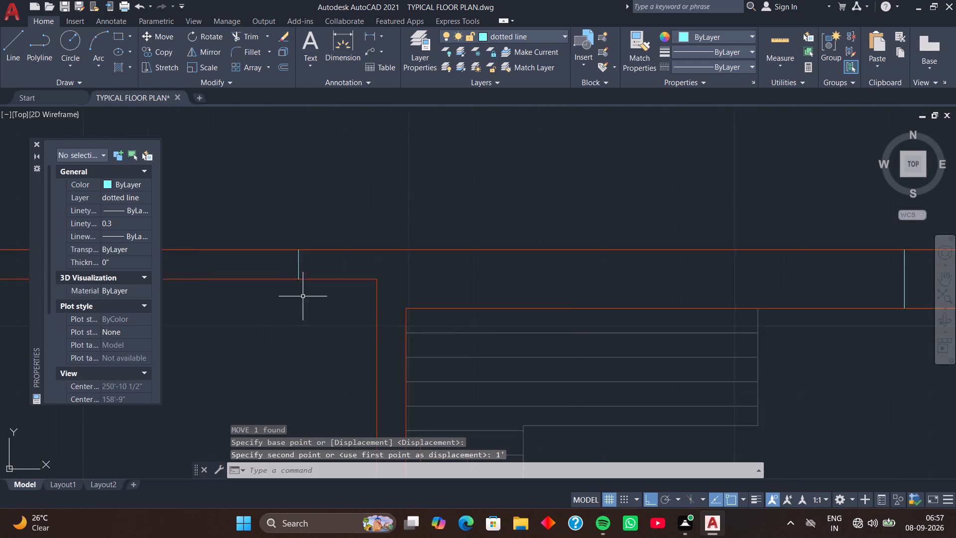
scroll(303, 296, down, 1)
middle_drag(300, 297, 585, 280)
click(584, 263)
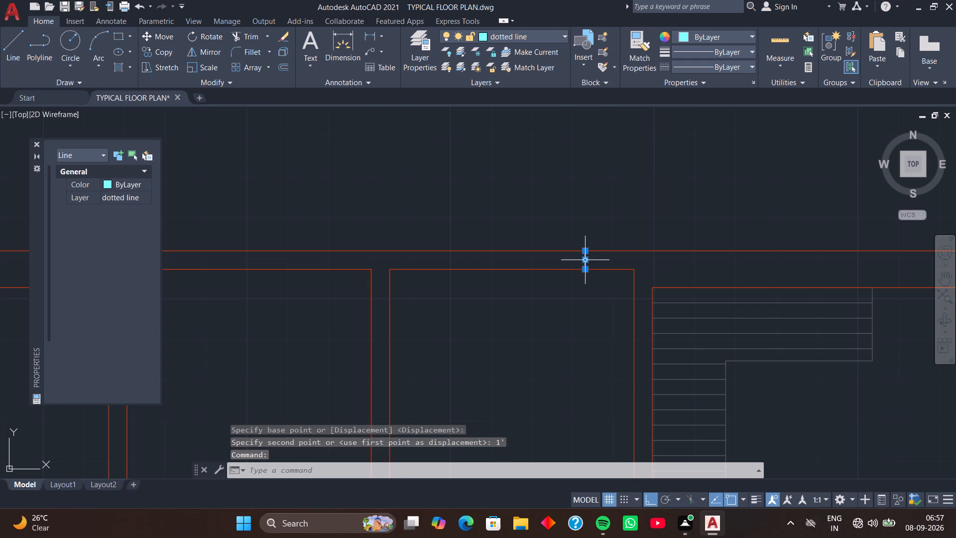
text(co)
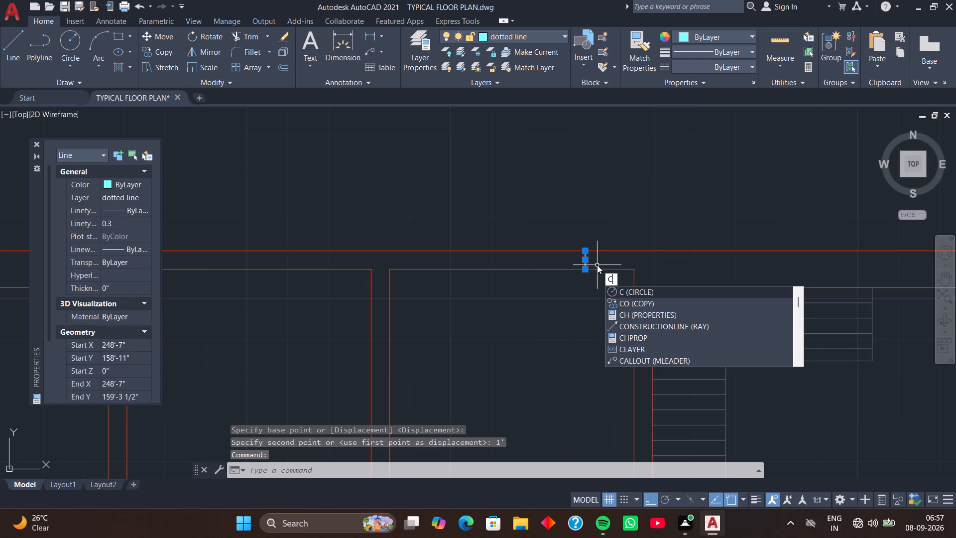
key(space)
click(588, 269)
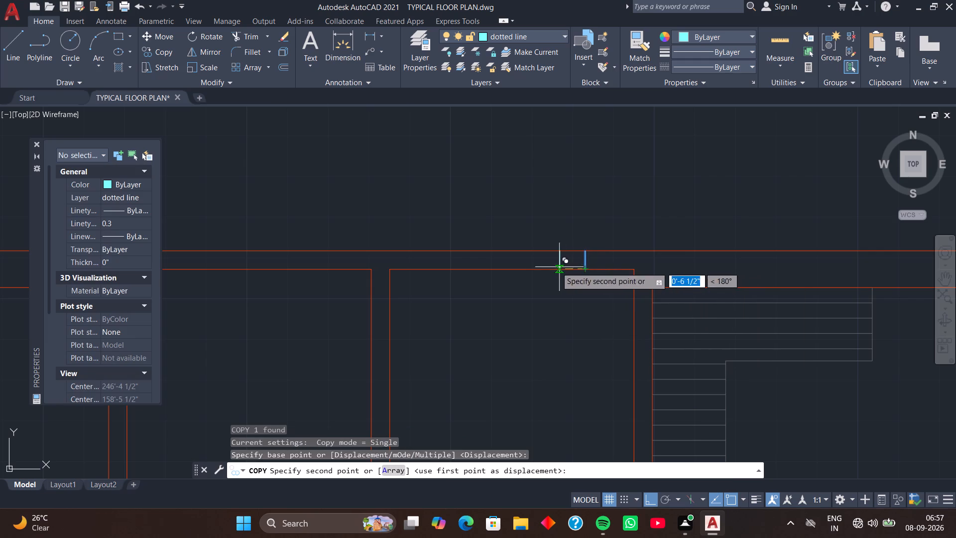
text(2')
key(Return)
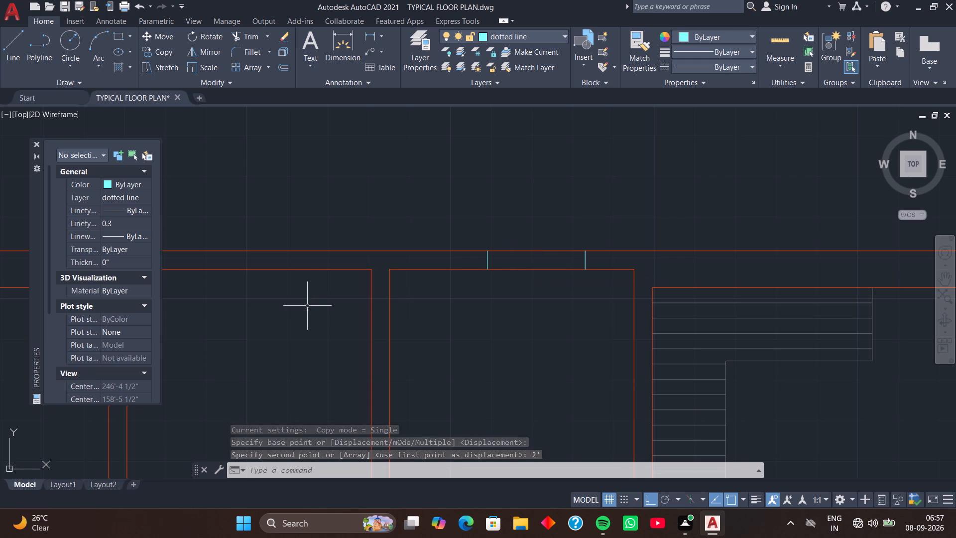
Draw a 4.5" vertical line across the north wall from the northeast inner corner of the second narrow room to the west.
middle_drag(307, 306, 471, 312)
middle_drag(482, 308, 463, 306)
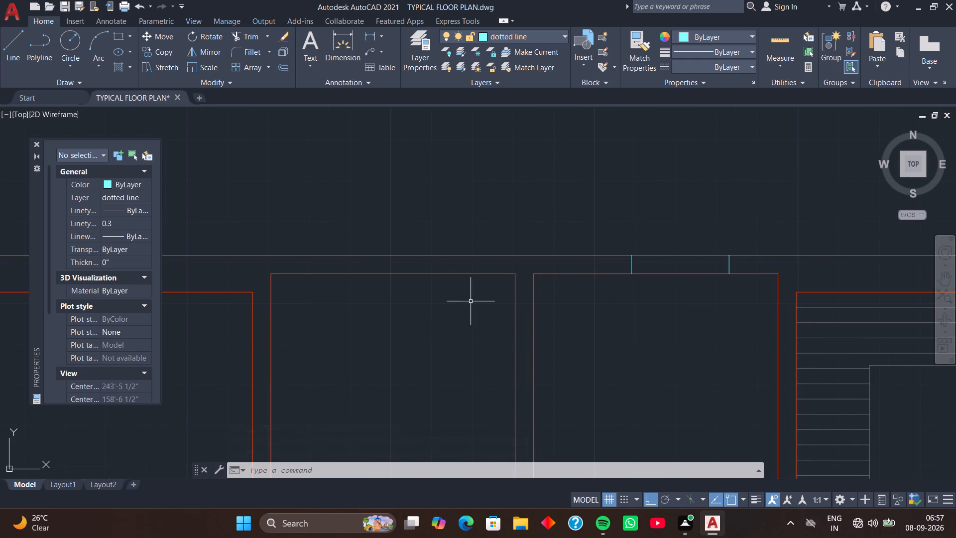
scroll(471, 301, up, 1)
middle_drag(477, 298, 417, 333)
middle_drag(435, 315, 432, 328)
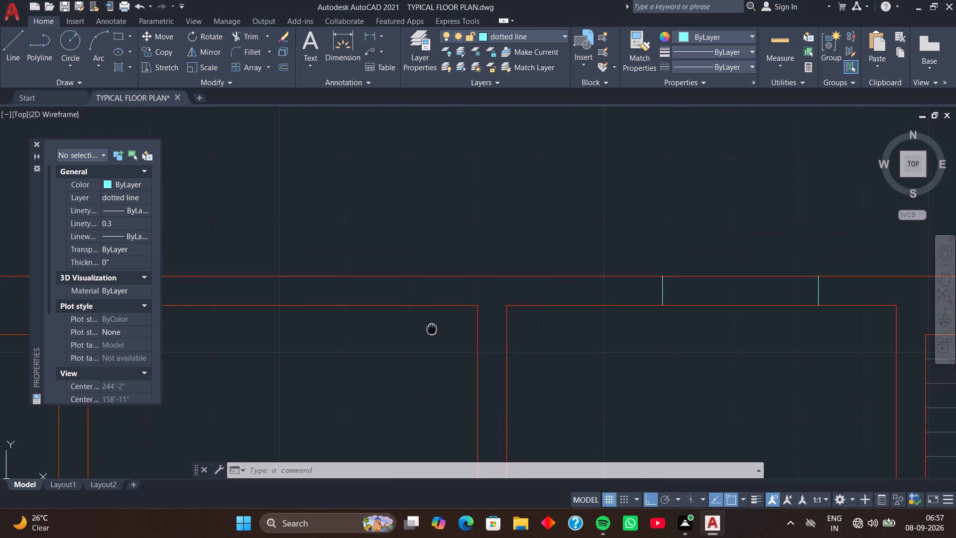
middle_drag(432, 328, 432, 329)
text(l)
key(space)
drag(475, 306, 475, 299)
click(475, 279)
key(space)
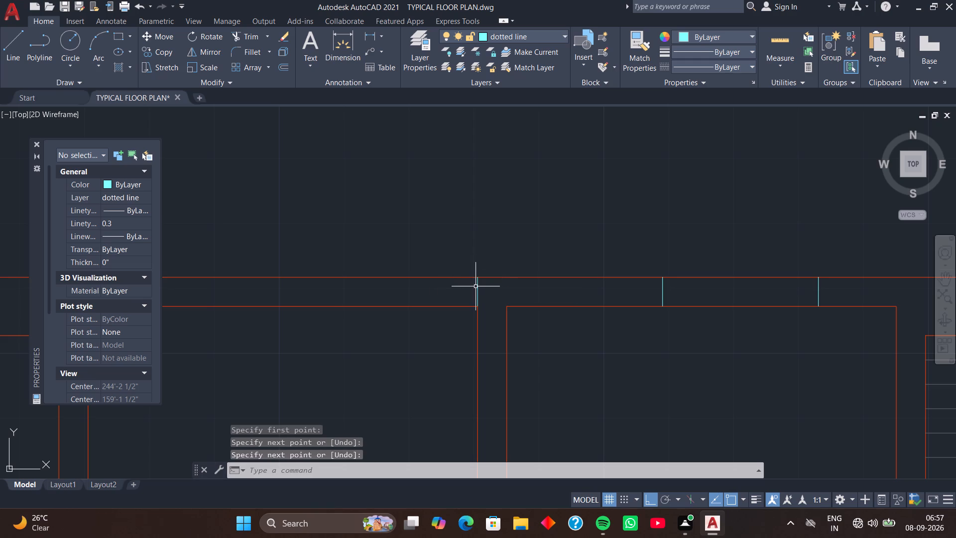
Move the second narrow room's new line 1'-6" west along the north wall.
click(477, 286)
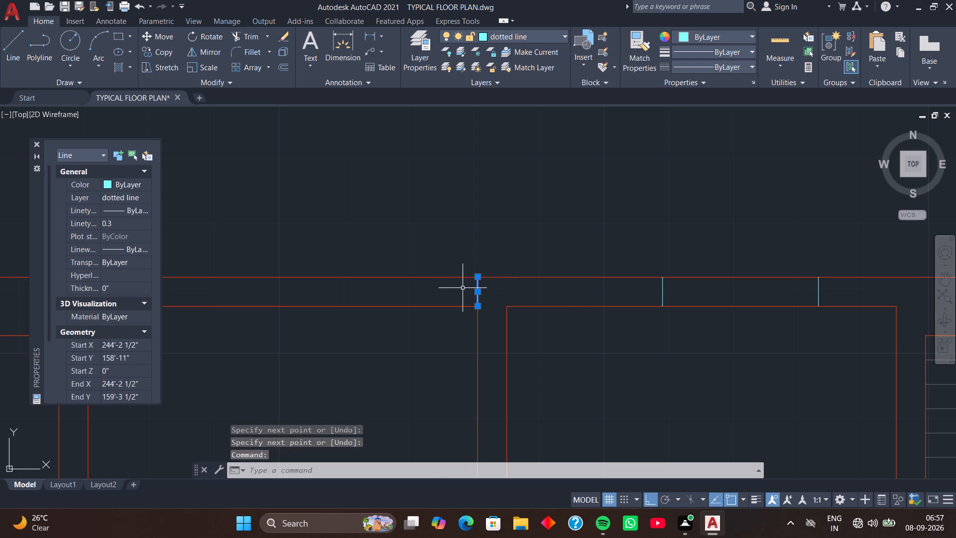
text(m)
key(space)
click(476, 304)
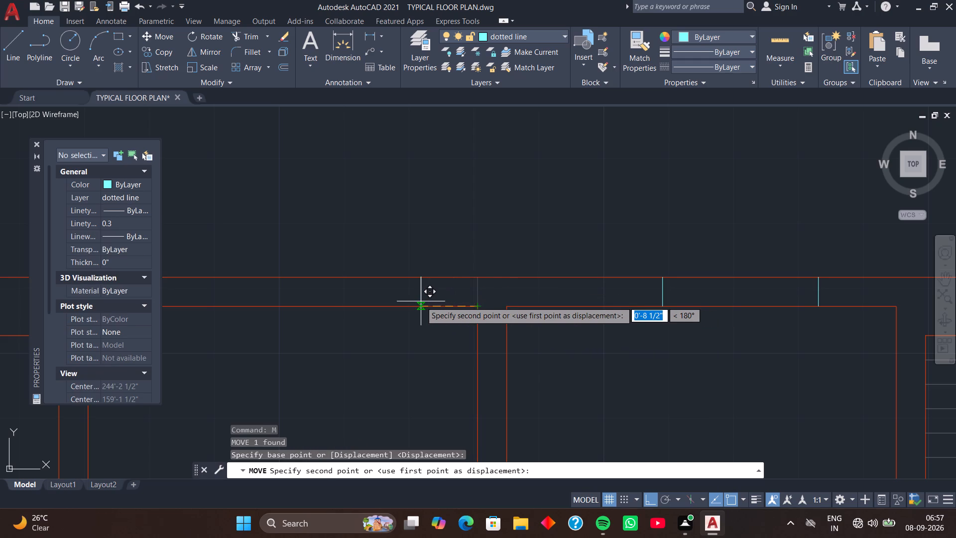
text(1'6)
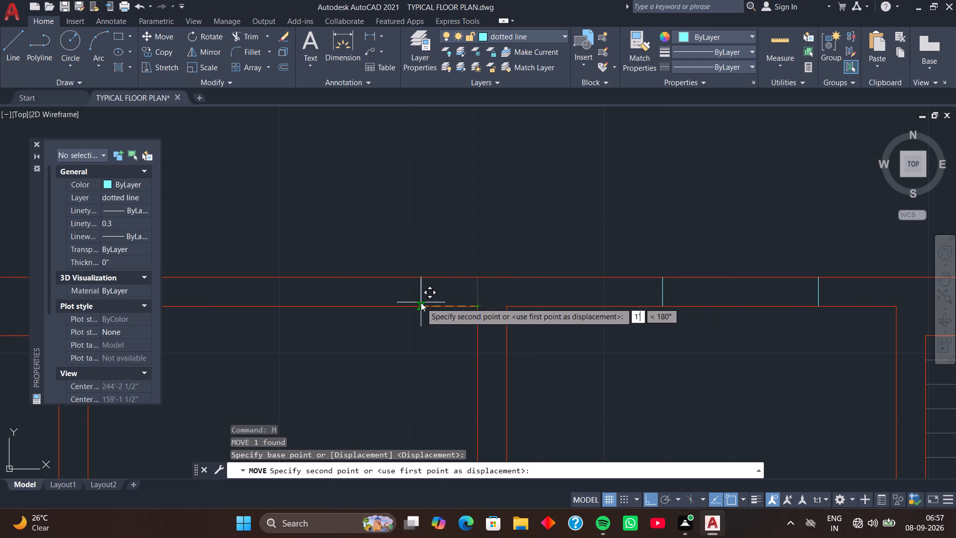
key(Return)
Copy the second narrow room's window line 2' west along the north wall to mark the opening's other side.
scroll(421, 302, down, 2)
middle_drag(388, 336, 448, 338)
scroll(450, 328, up, 2)
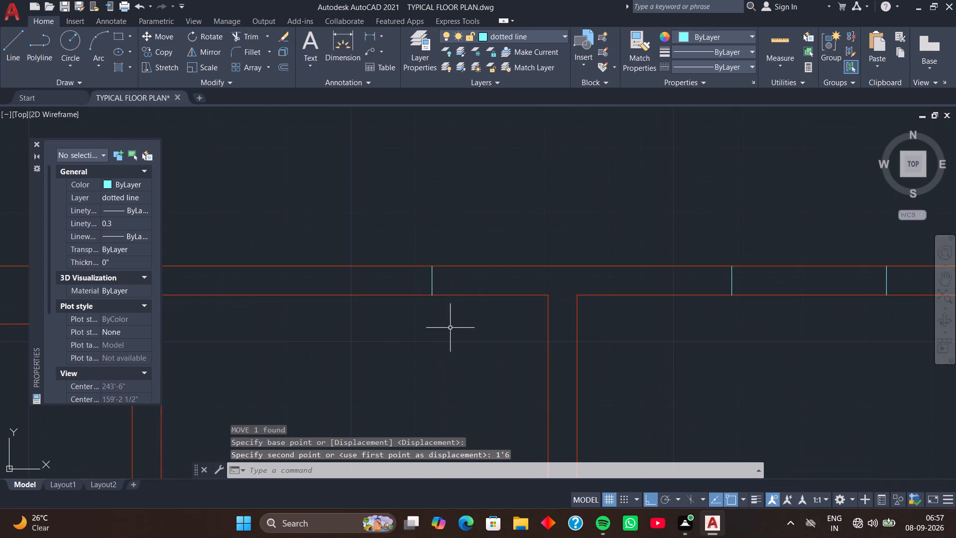
click(433, 281)
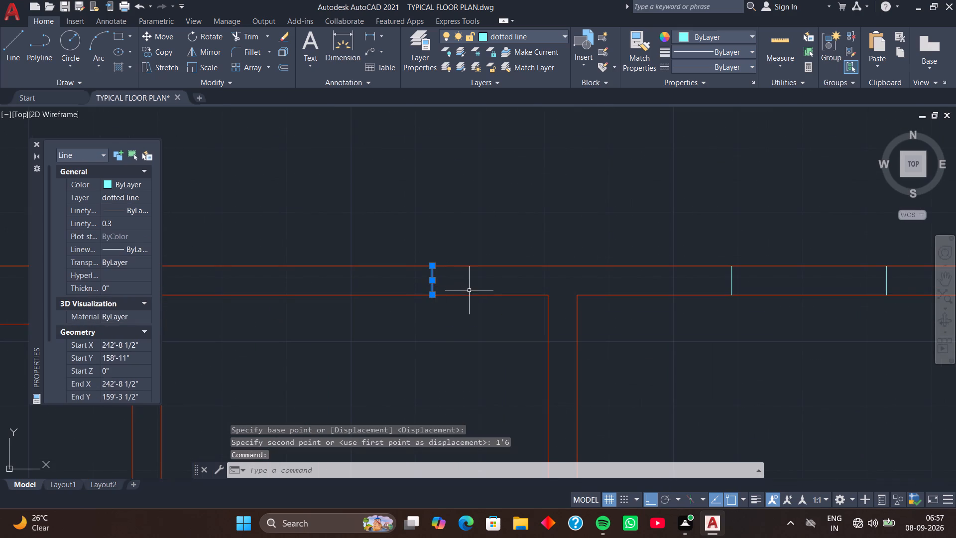
text(co)
key(space)
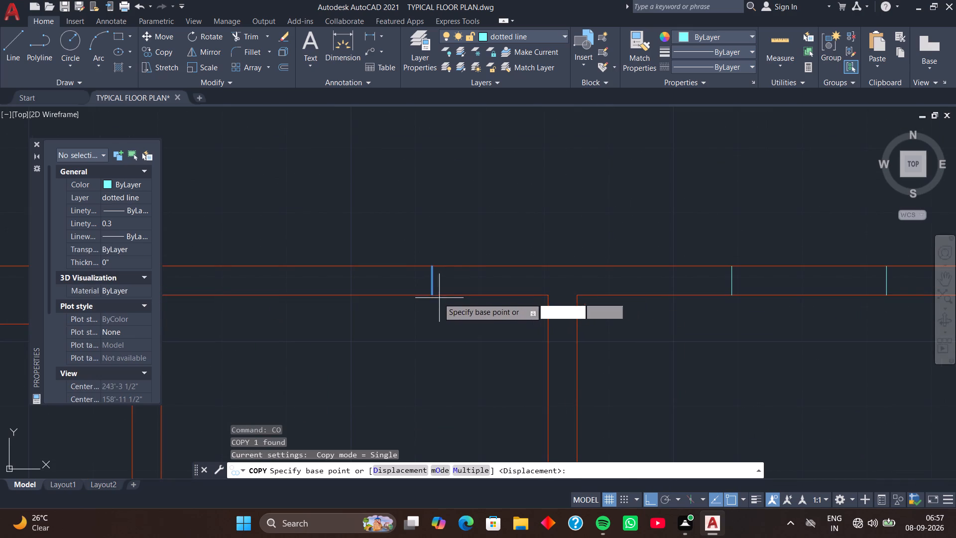
click(435, 293)
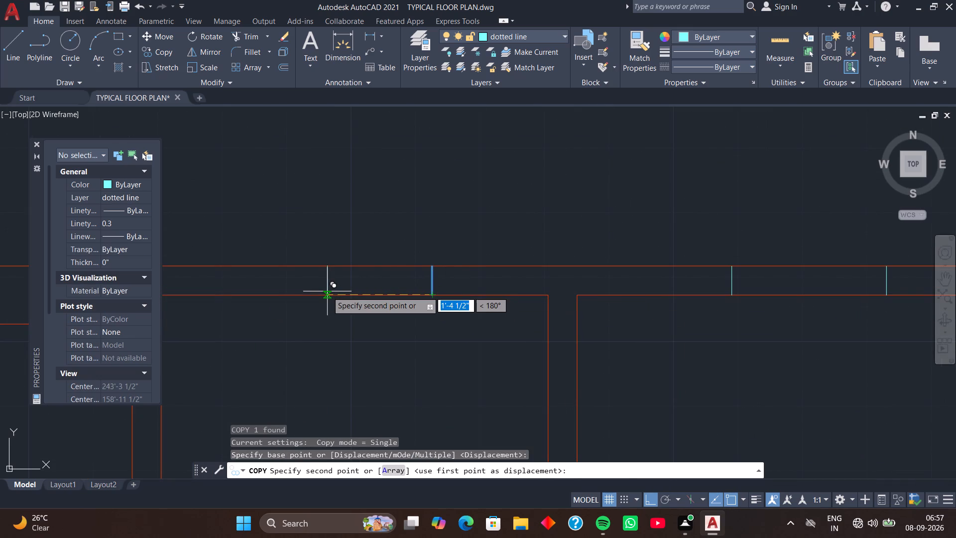
text(2')
key(Return)
Draw a 9" vertical line across the north wall from the northeast inner corner of the westernmost room with the long wardrobe.
scroll(307, 277, down, 2)
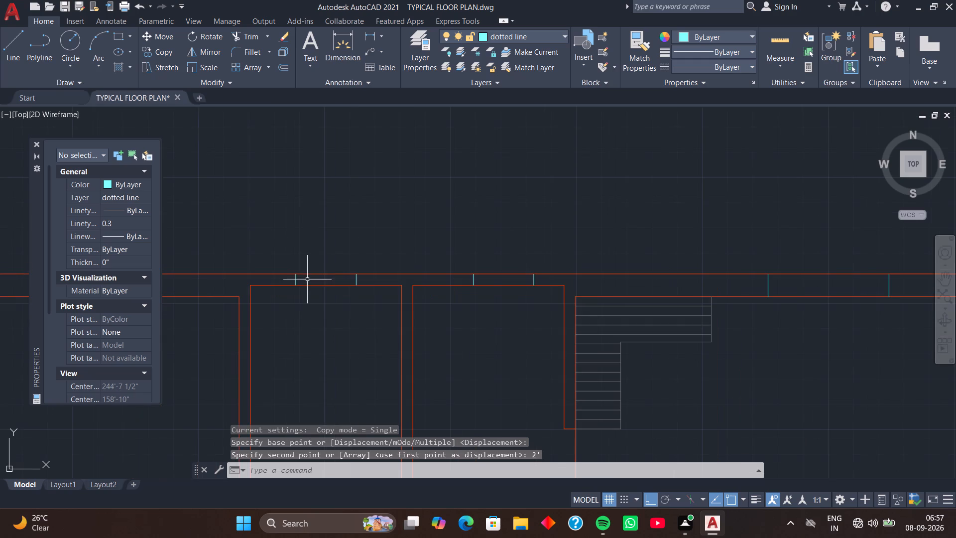
middle_drag(303, 318, 453, 311)
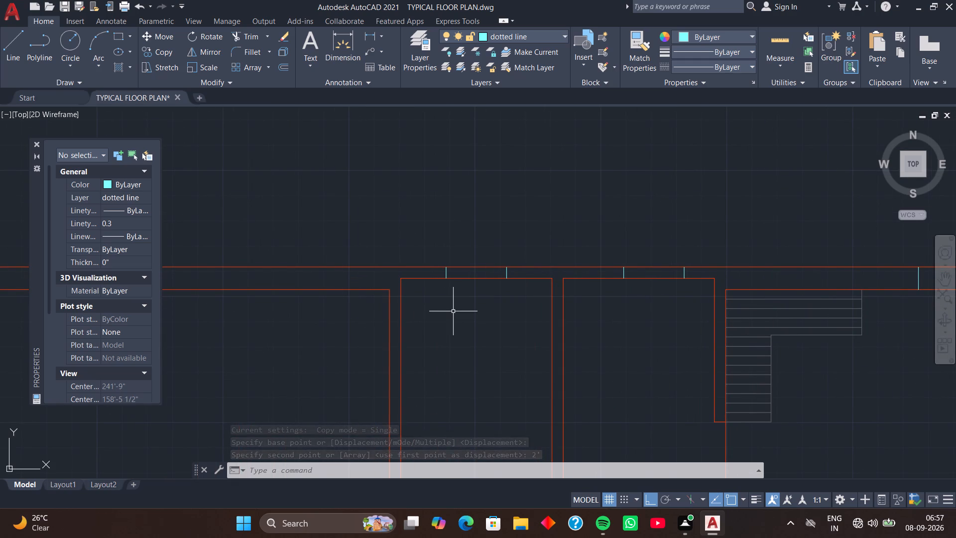
scroll(399, 316, down, 1)
middle_drag(393, 317, 485, 313)
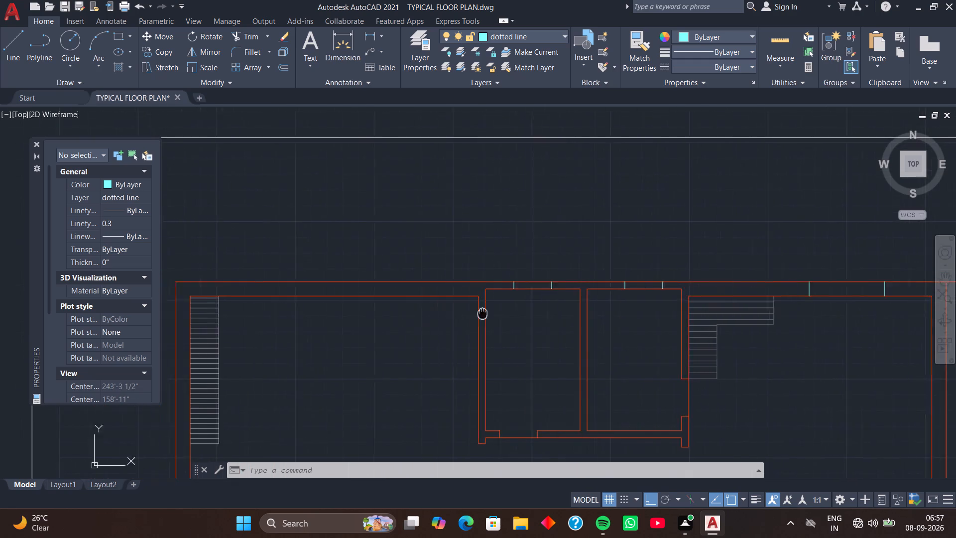
middle_drag(485, 313, 527, 317)
middle_drag(466, 322, 471, 322)
middle_drag(474, 320, 461, 336)
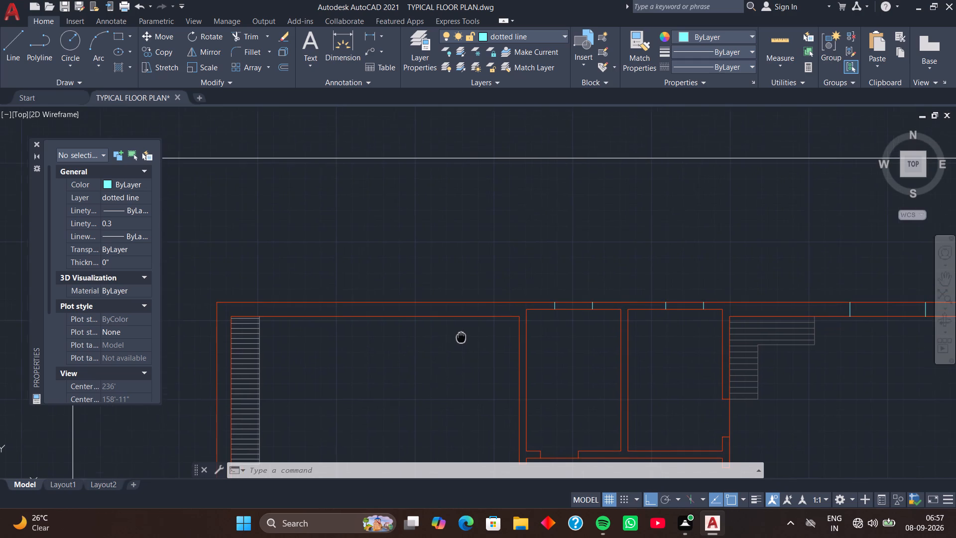
middle_drag(461, 336, 461, 337)
scroll(499, 332, up, 2)
scroll(492, 330, down, 1)
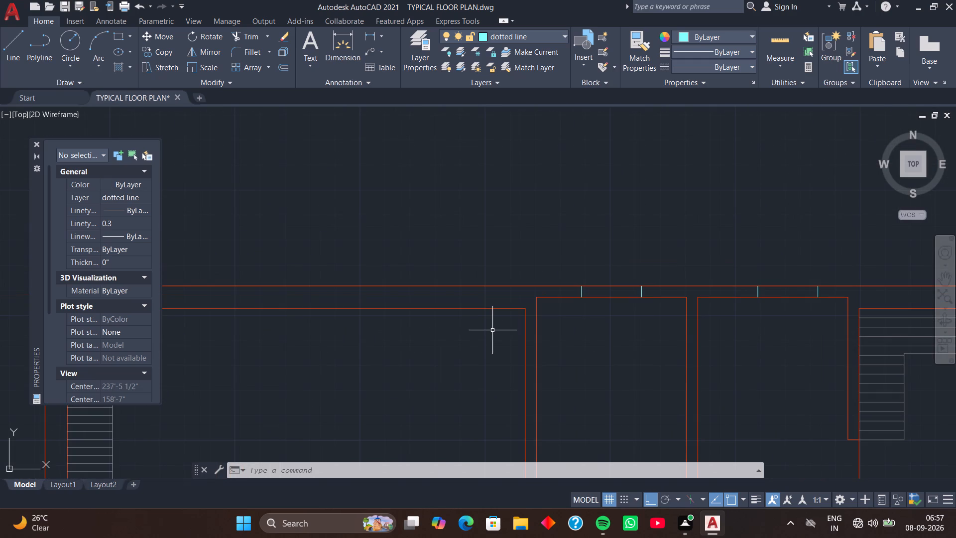
scroll(482, 333, down, 1)
middle_drag(451, 338, 435, 339)
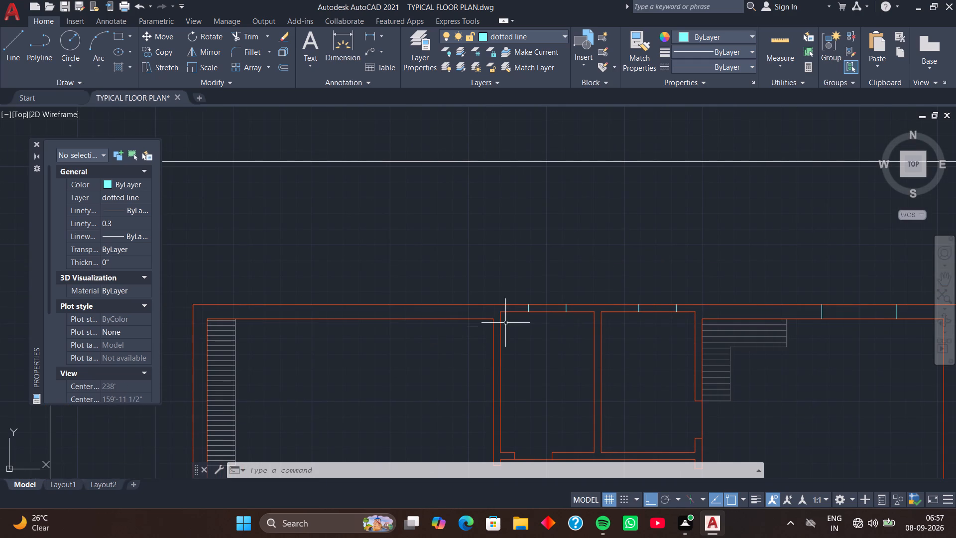
text(l)
key(space)
click(493, 318)
click(494, 302)
key(space)
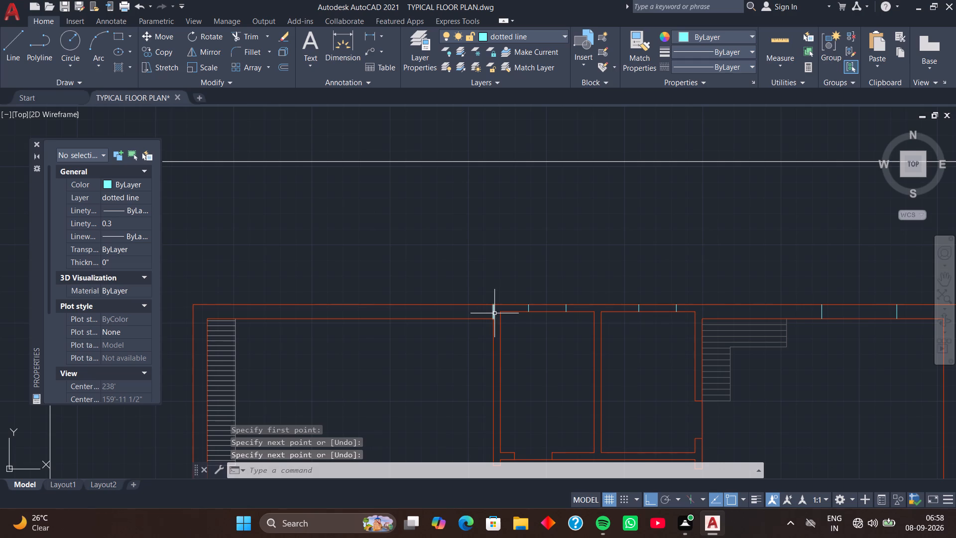
Move the new 9" line from the room's northeast corner to the midpoint of the north wall's inner face.
click(493, 313)
key(m)
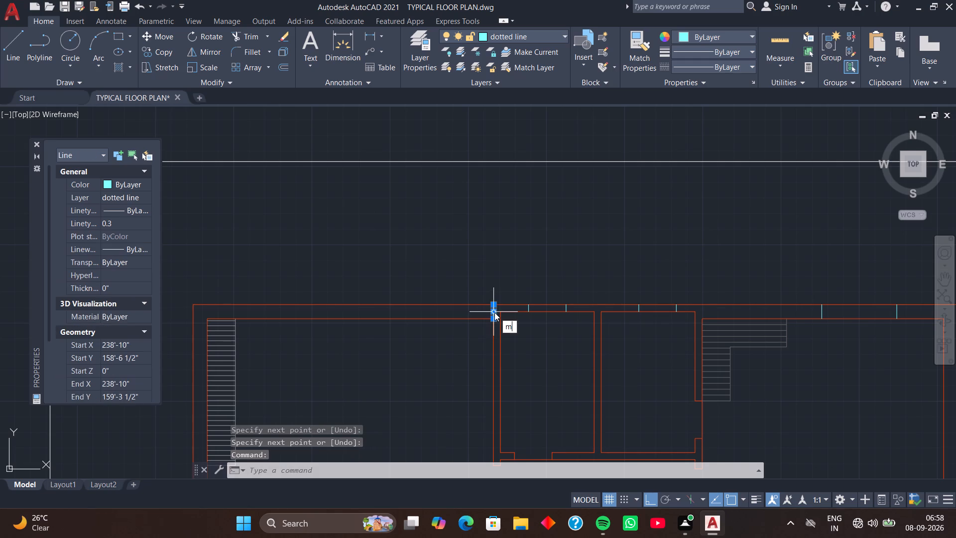
key(space)
scroll(499, 317, up, 3)
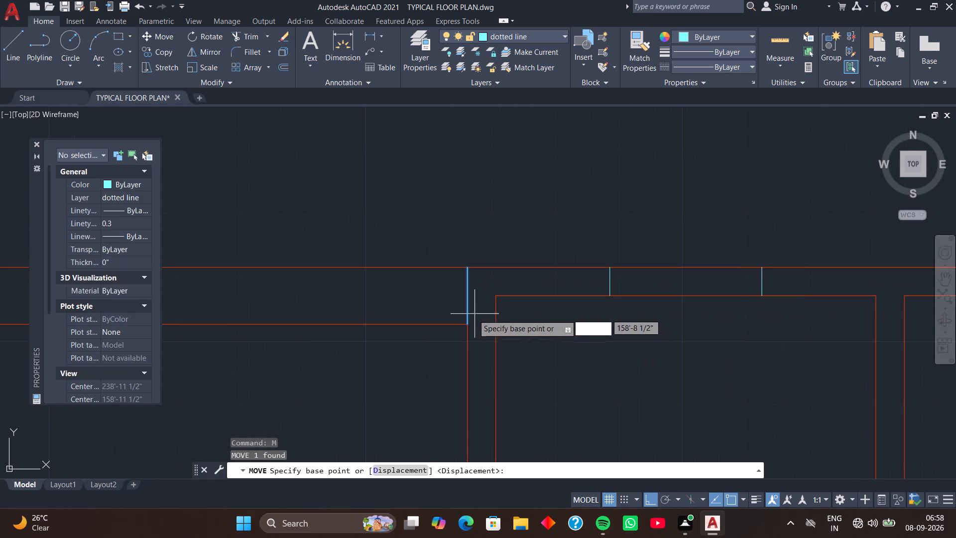
click(467, 324)
scroll(358, 323, down, 3)
middle_drag(327, 326, 674, 367)
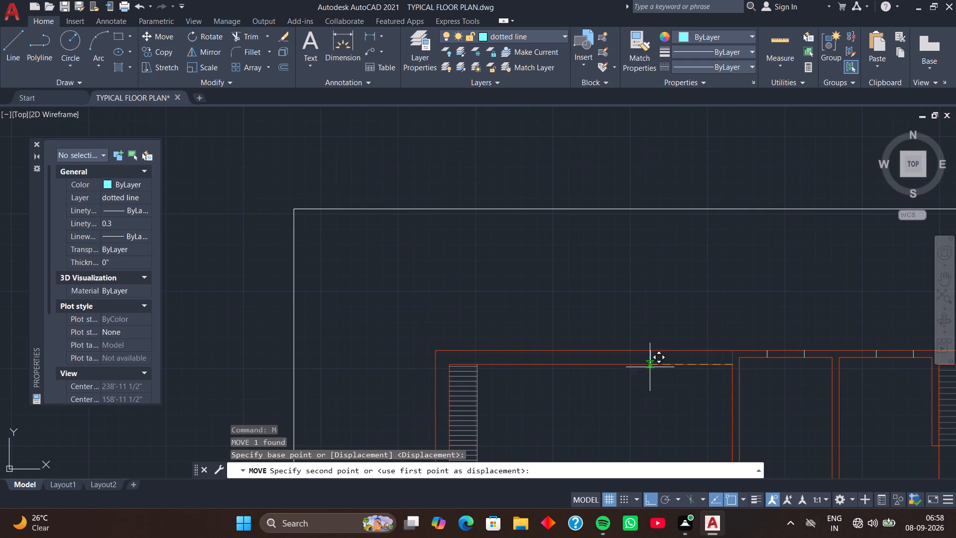
click(591, 365)
Move the 9" line at the midpoint of the westernmost room's north wall 2' east along the wall.
scroll(601, 360, up, 2)
middle_drag(590, 359, 582, 357)
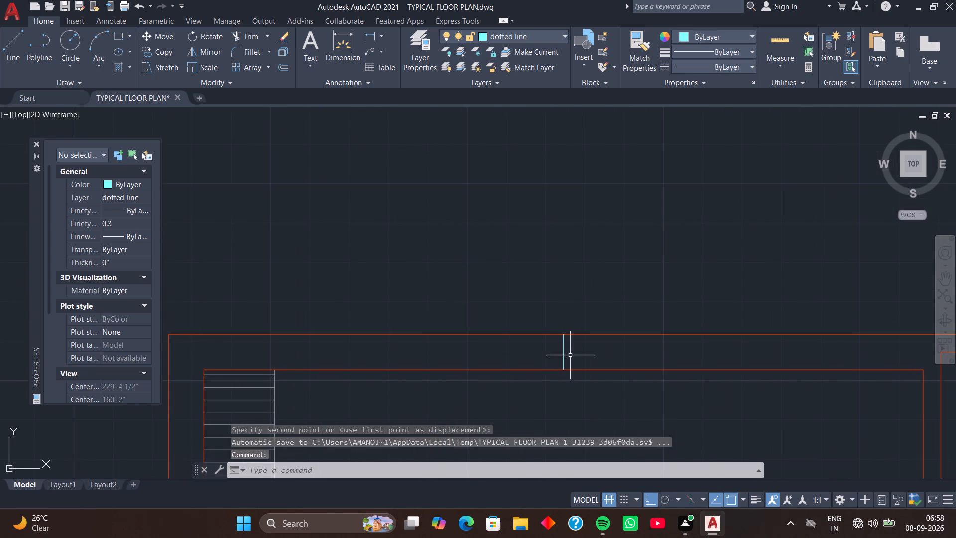
click(565, 352)
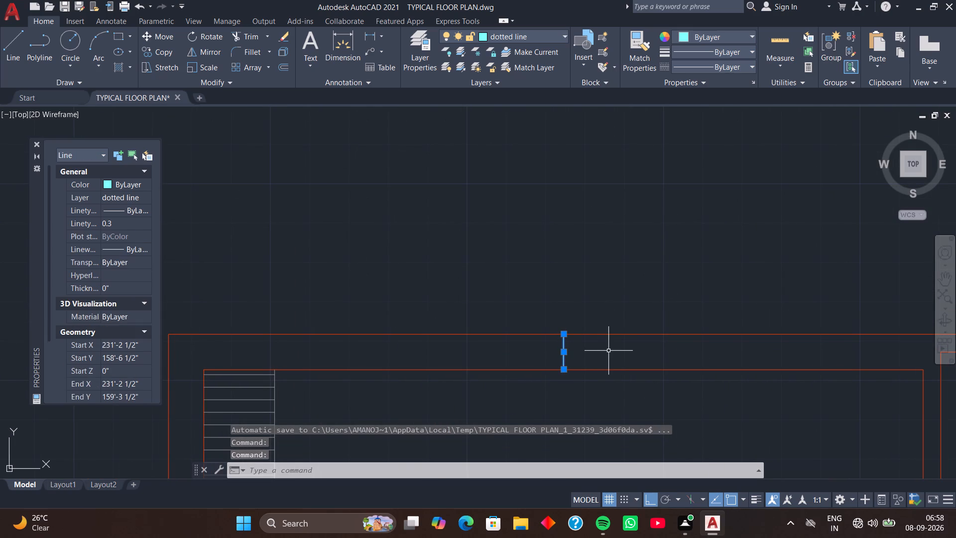
text(m)
key(space)
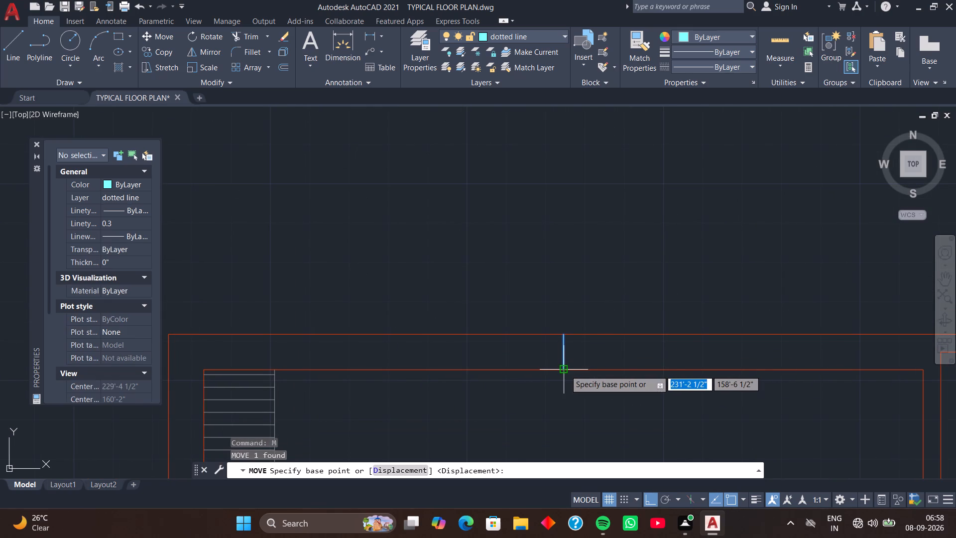
click(565, 370)
text(2')
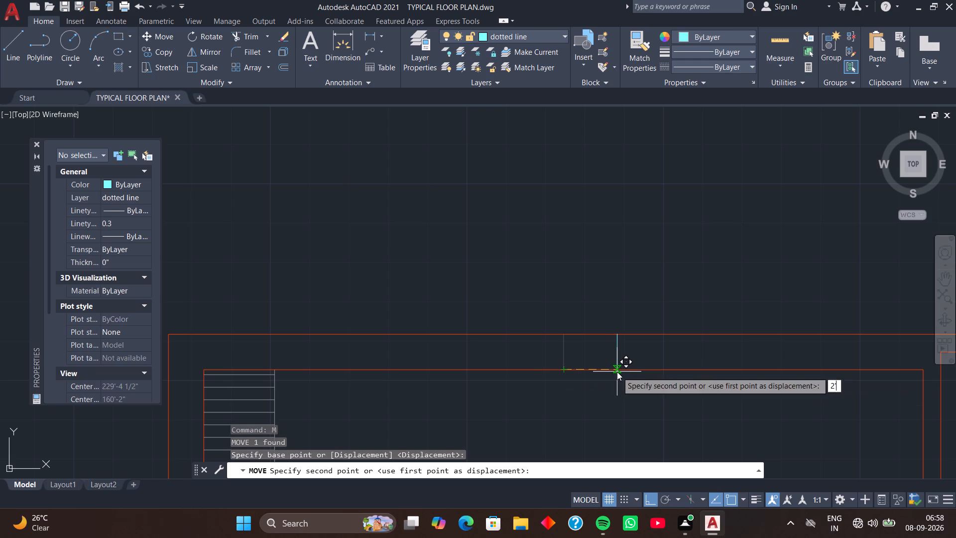
key(Return)
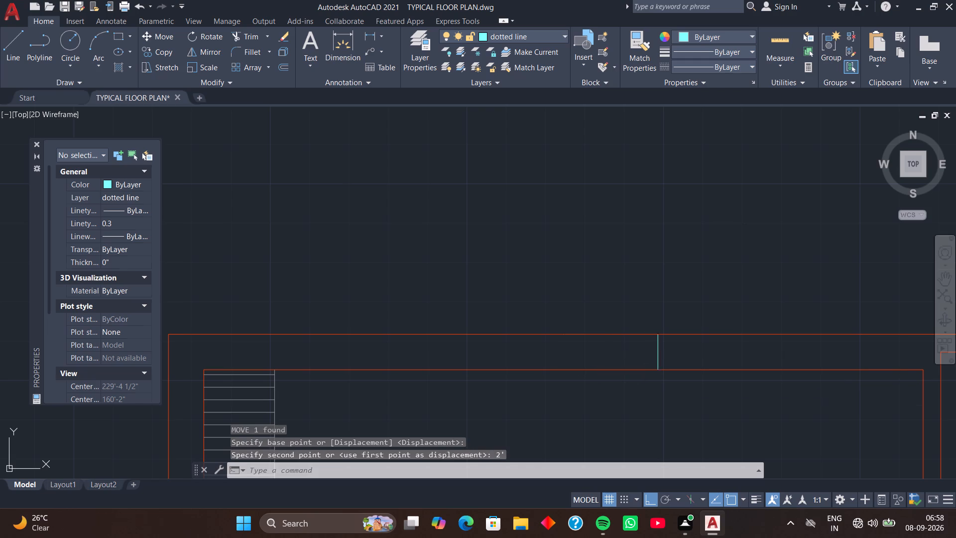
Copy the moved window line 4' west along the north wall to mark the opening's other side.
click(658, 356)
key(c)
key(o)
key(space)
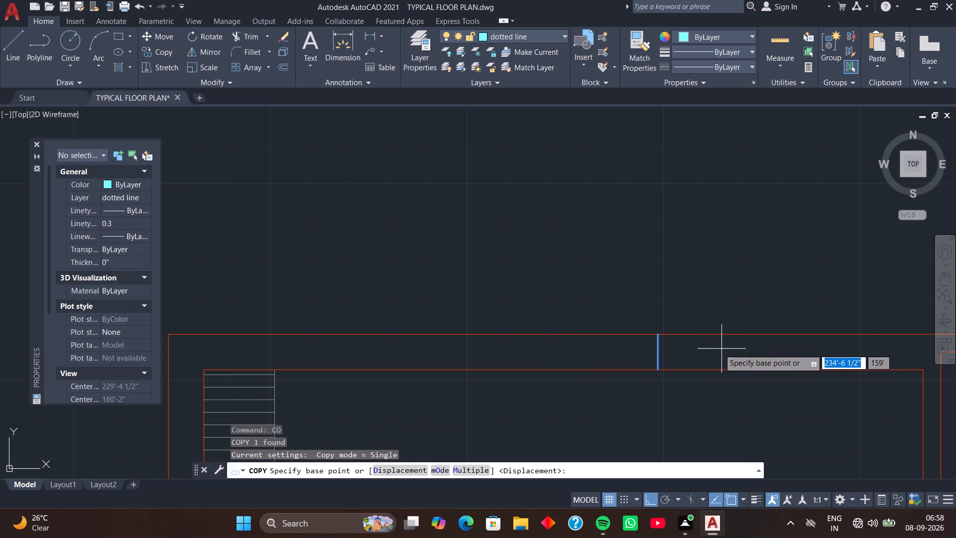
click(658, 369)
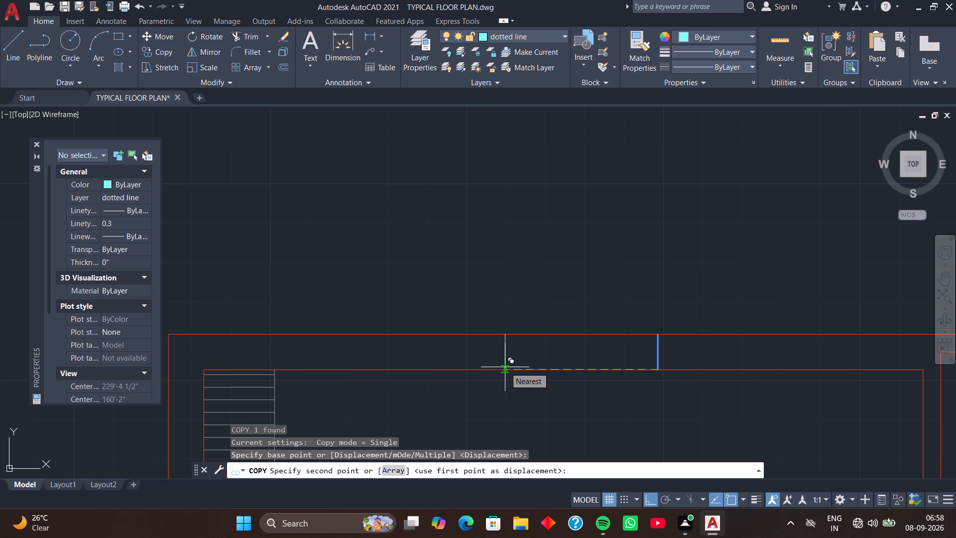
text(4')
key(Return)
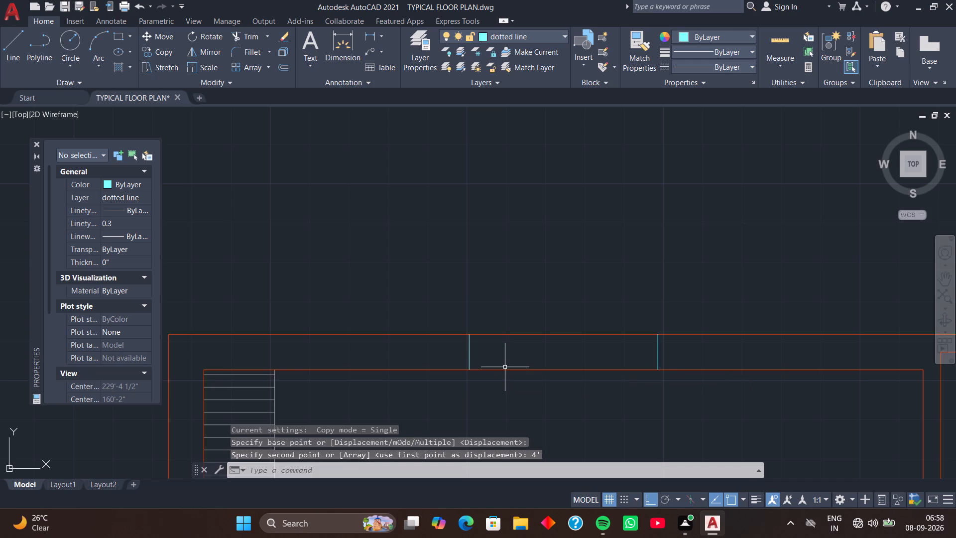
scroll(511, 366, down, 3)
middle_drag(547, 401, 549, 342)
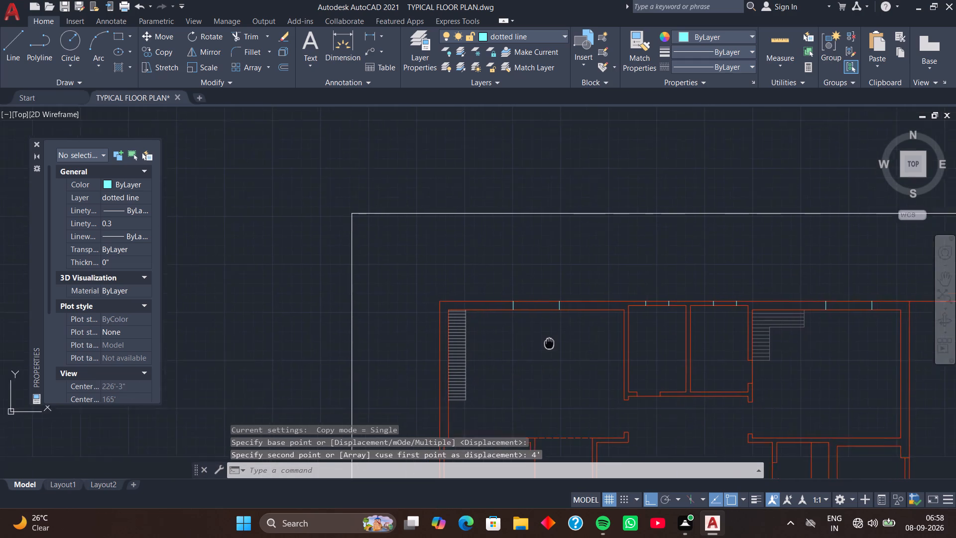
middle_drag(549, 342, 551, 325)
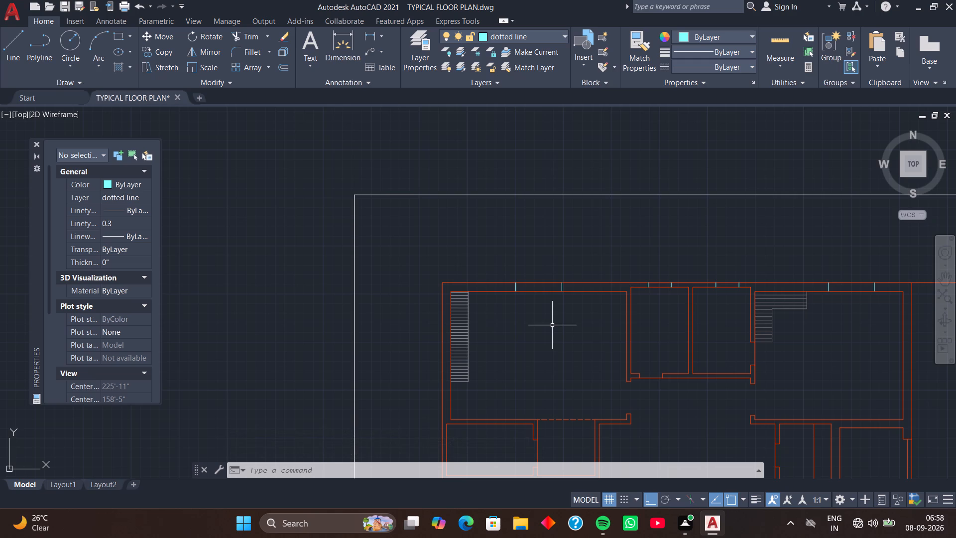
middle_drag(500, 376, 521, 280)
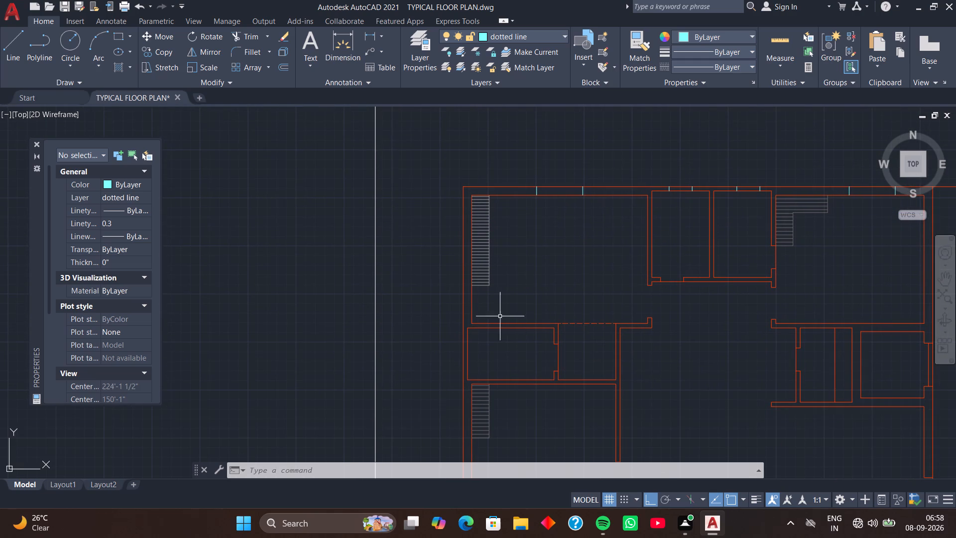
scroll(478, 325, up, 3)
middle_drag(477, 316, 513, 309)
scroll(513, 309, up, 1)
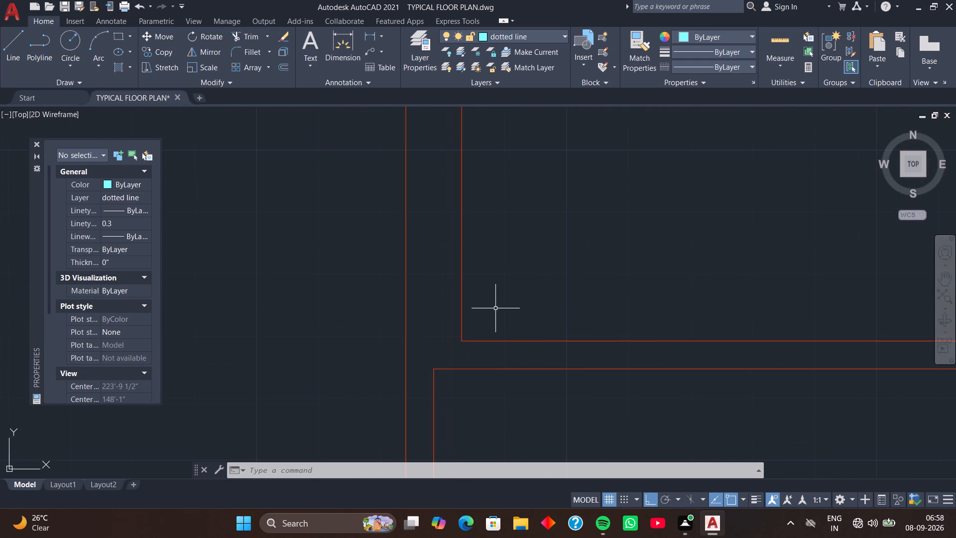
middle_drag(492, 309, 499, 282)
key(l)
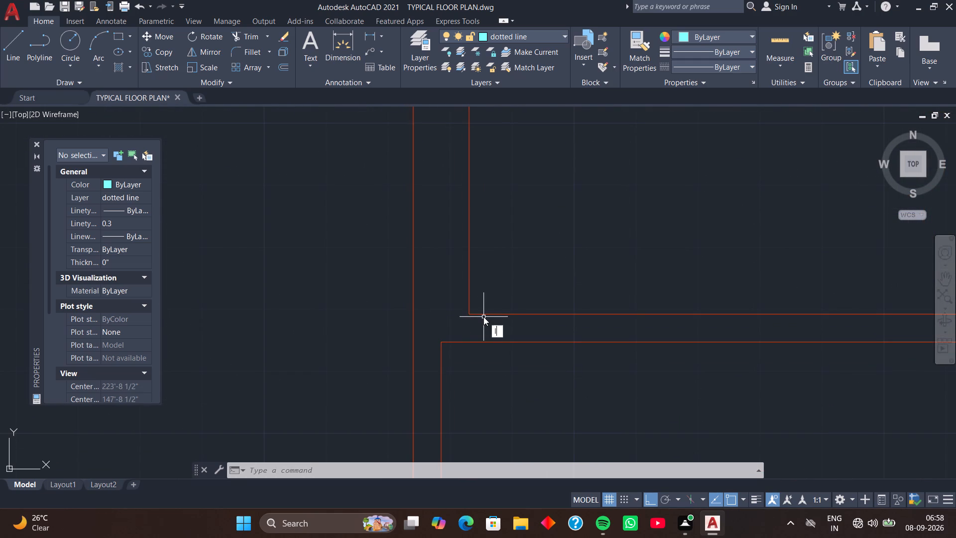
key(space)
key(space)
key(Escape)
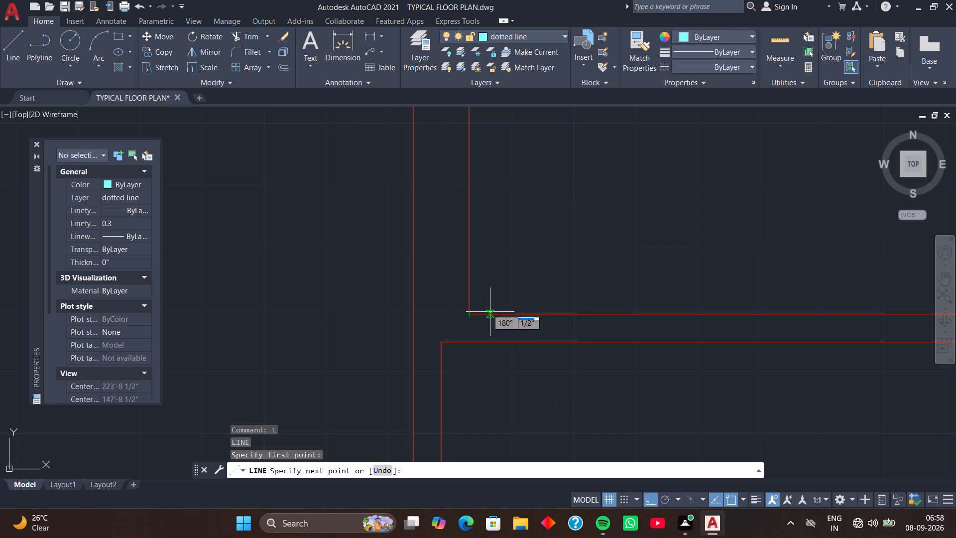
Draw a 9" horizontal line across the west wall from the southwest inner corner of the room with the long wardrobe.
text(l)
key(space)
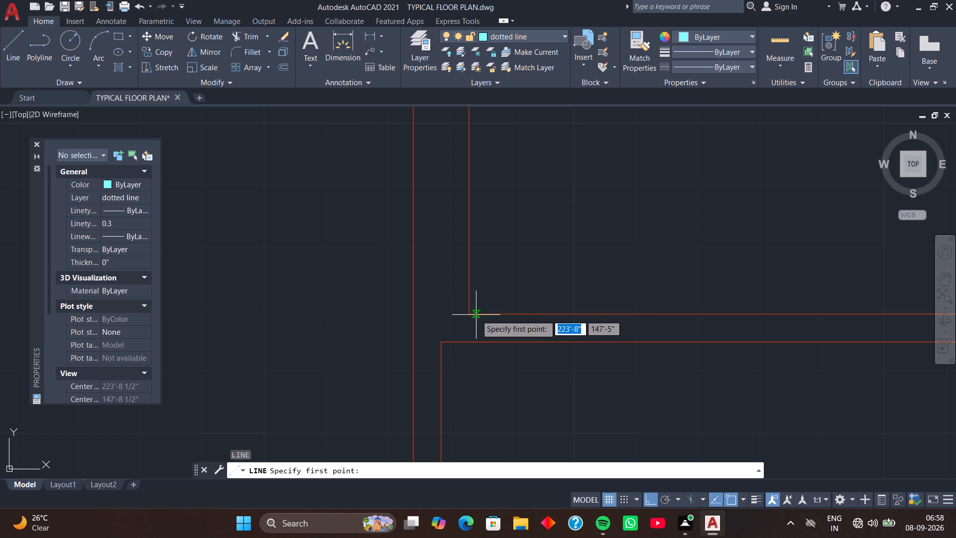
click(470, 315)
click(416, 314)
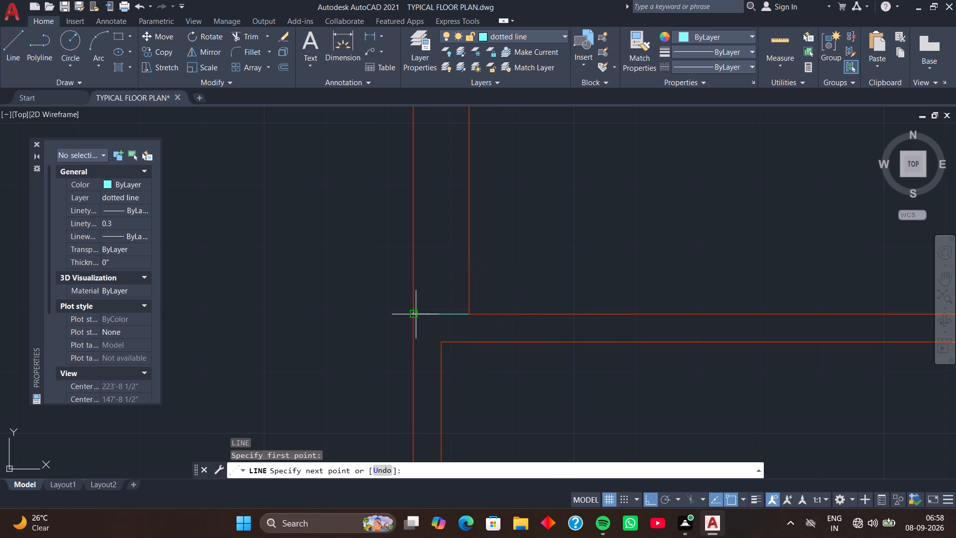
key(space)
Move the new 9" line 9" north along the west wall.
click(420, 314)
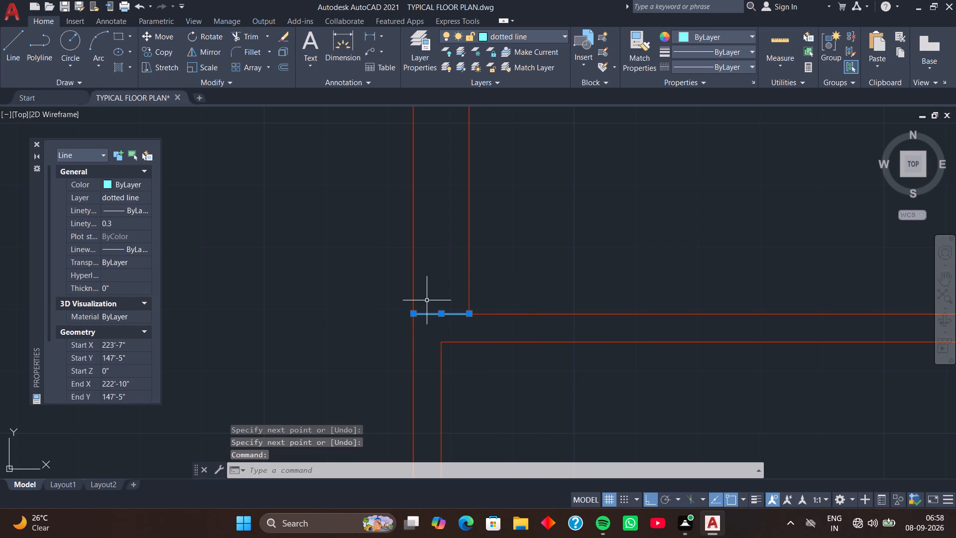
text(m)
key(space)
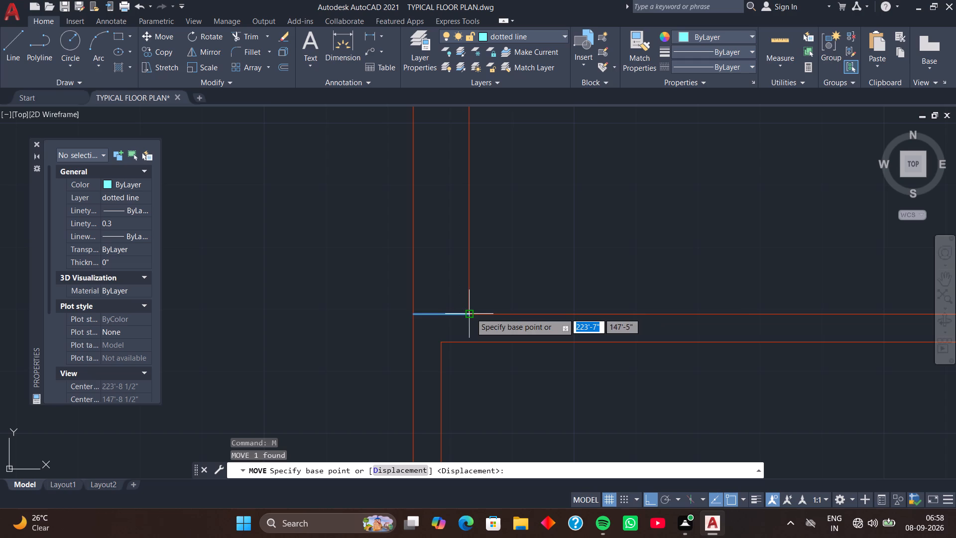
click(471, 313)
key(9)
key(Return)
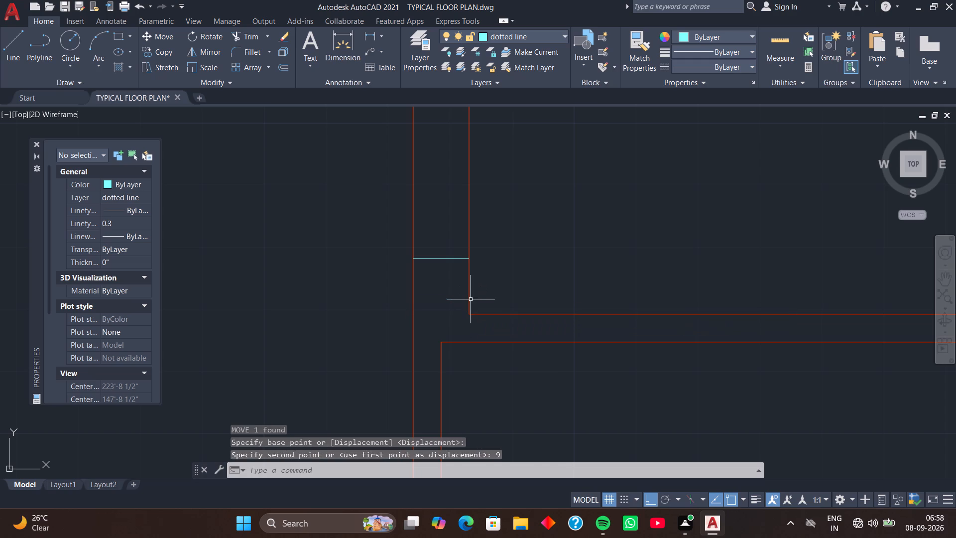
Copy the west wall line 2'-6 1/2" north to the wardrobe's south end to mark the opening's other side.
scroll(456, 290, down, 2)
middle_drag(436, 301, 444, 338)
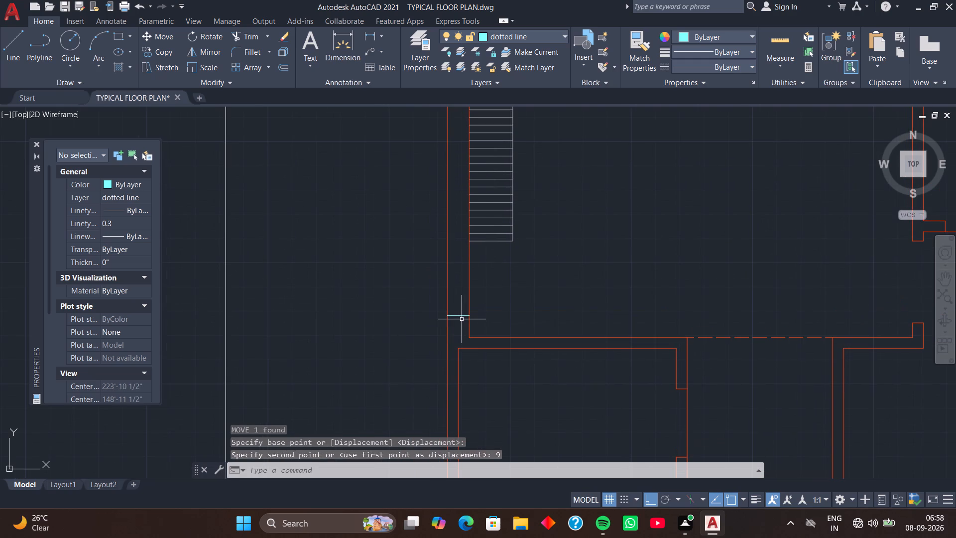
click(461, 316)
text(co)
key(space)
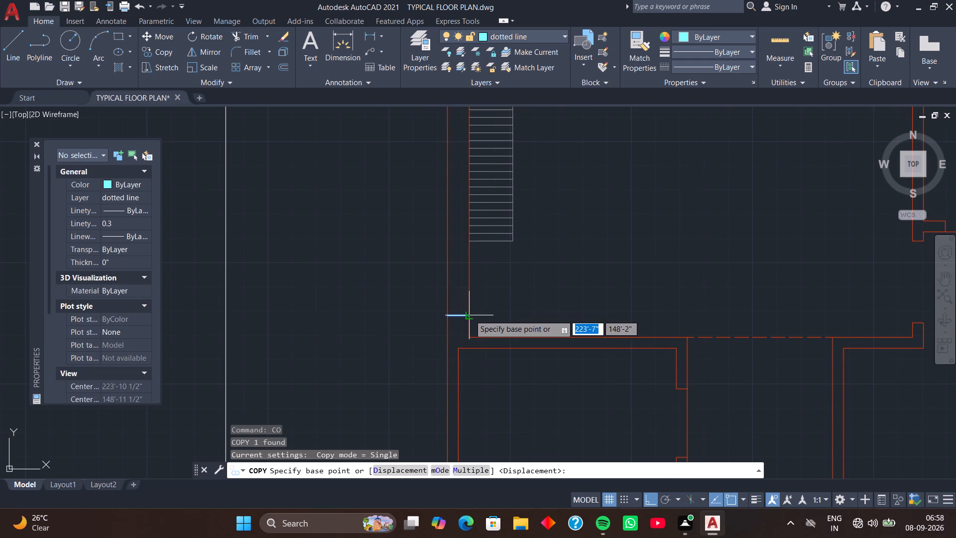
click(470, 315)
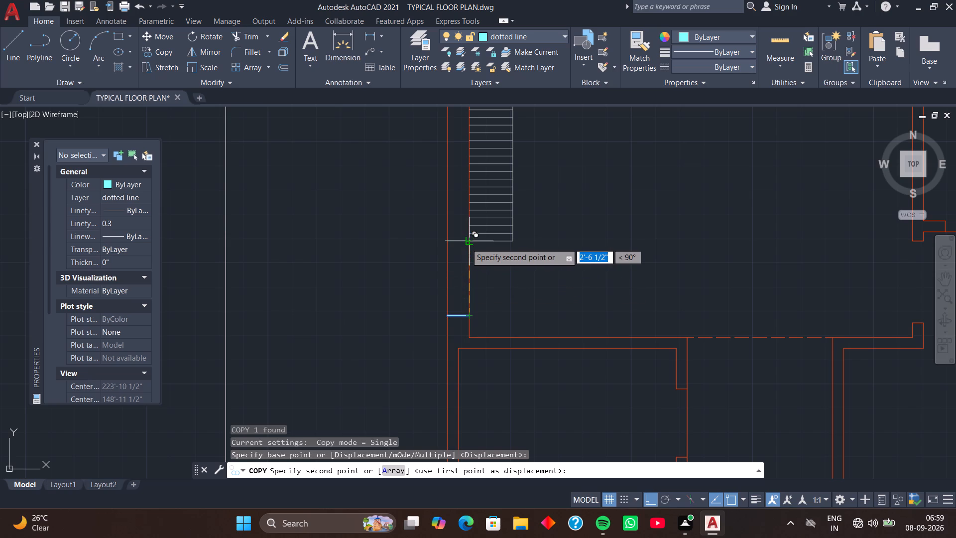
scroll(466, 243, up, 2)
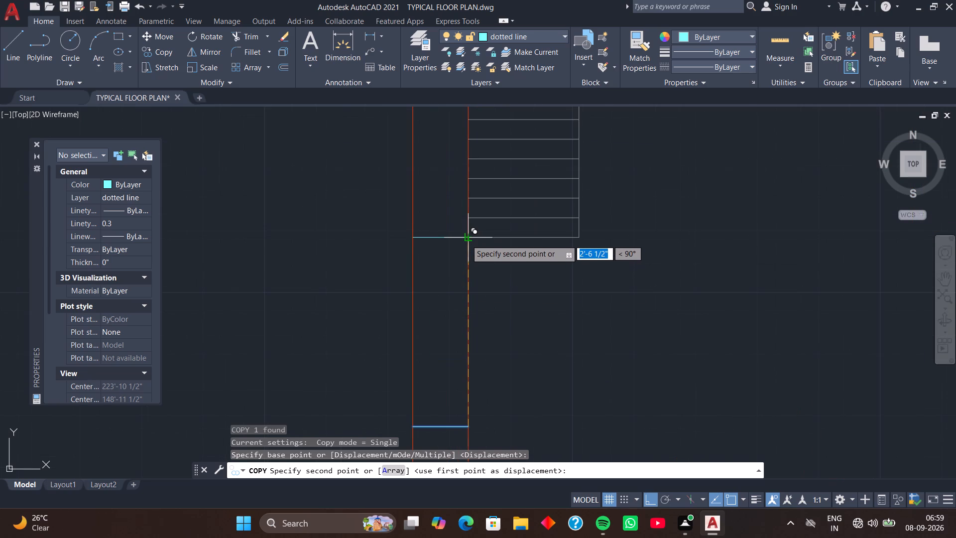
click(466, 240)
With the ACAD_ISO02W100 linetype, draw a vertical dashed line from the long wardrobe's southeast corner to the room's south wall.
scroll(487, 251, down, 3)
middle_drag(508, 297, 503, 206)
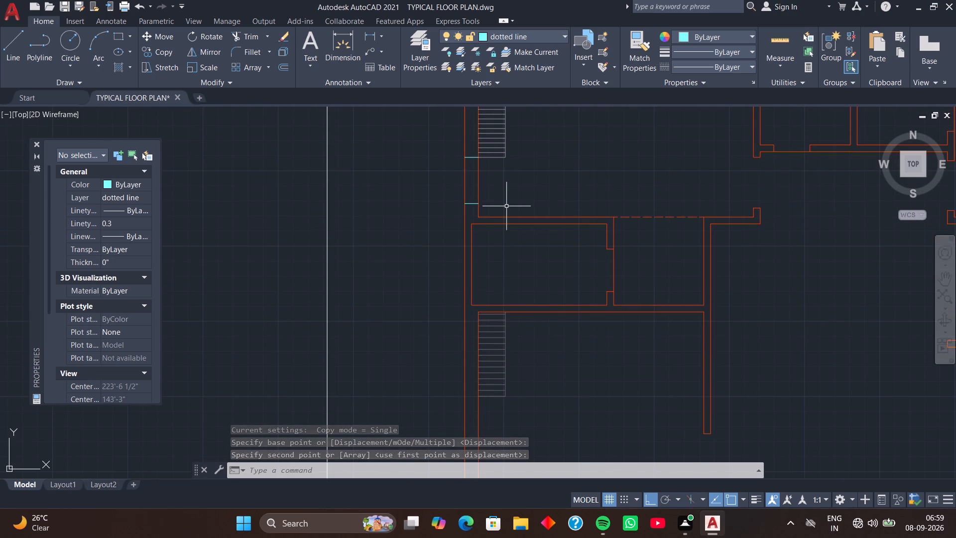
middle_drag(506, 191, 465, 235)
click(747, 65)
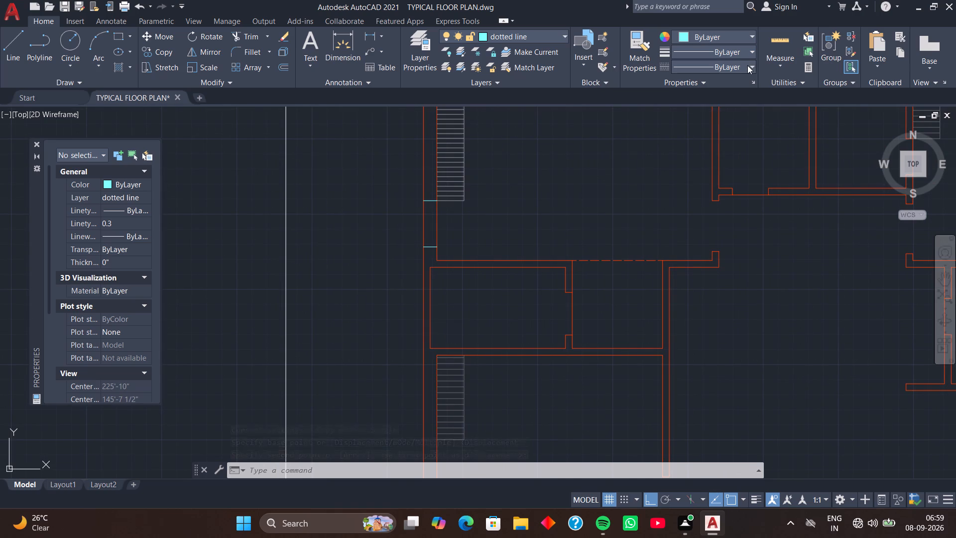
scroll(724, 90, up, 3)
click(723, 107)
text(l)
key(space)
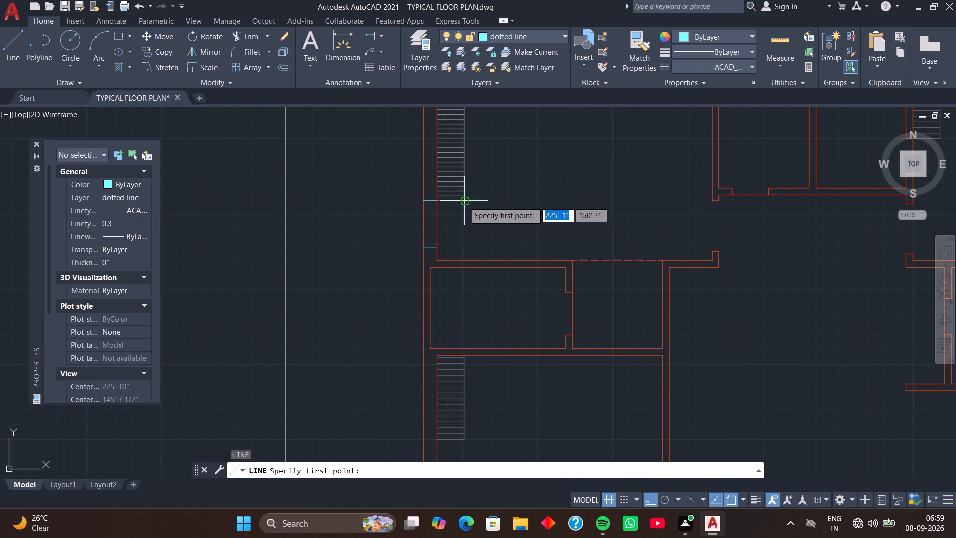
click(464, 200)
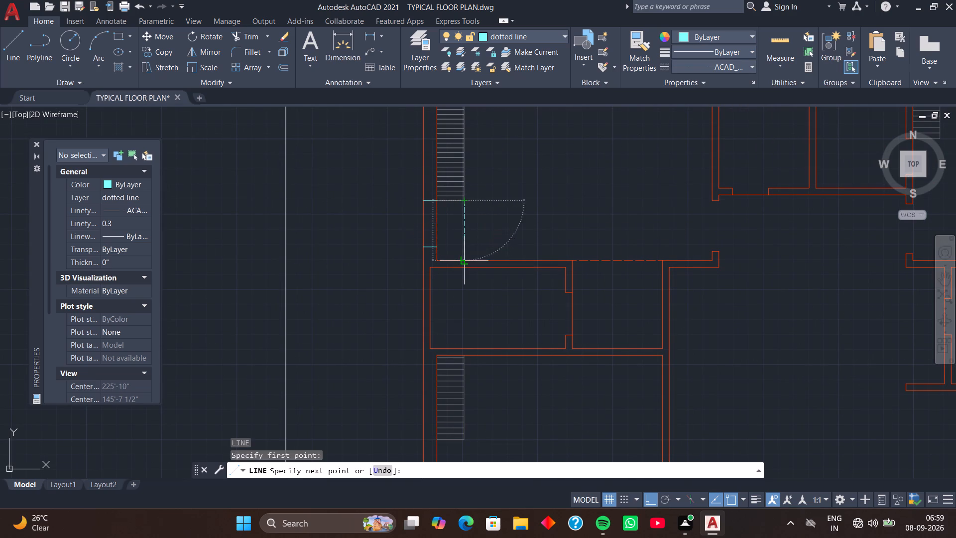
click(465, 260)
key(space)
Draw a 5'-10" vertical dashed line from the wardrobe's southeast corner to the south wall in the next wardrobe room to the south.
scroll(497, 235, down, 2)
middle_drag(496, 278, 512, 191)
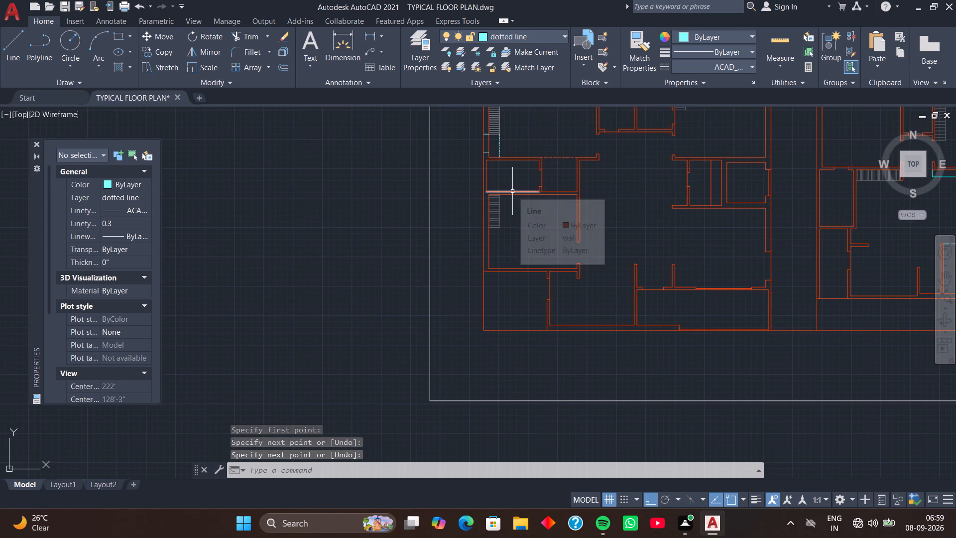
middle_drag(512, 222, 525, 196)
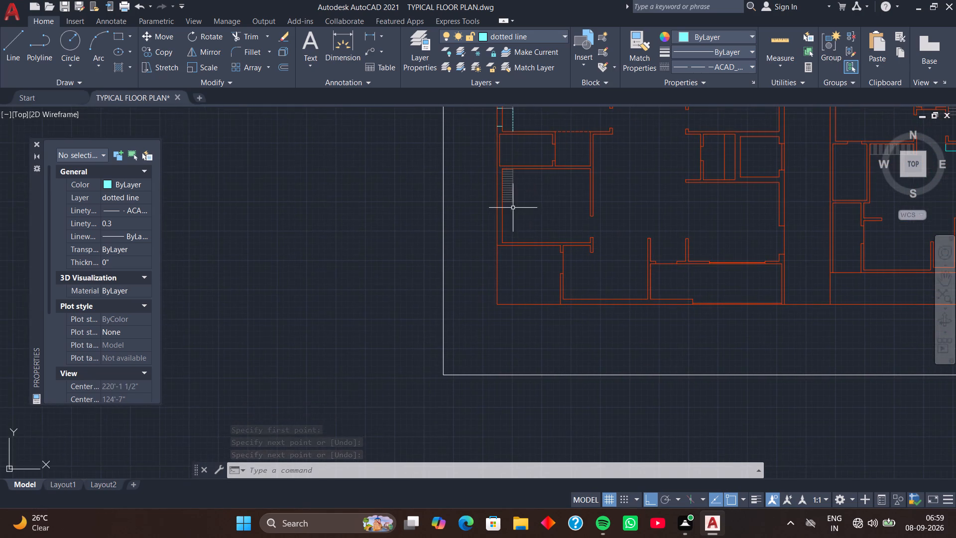
scroll(512, 208, up, 3)
key(space)
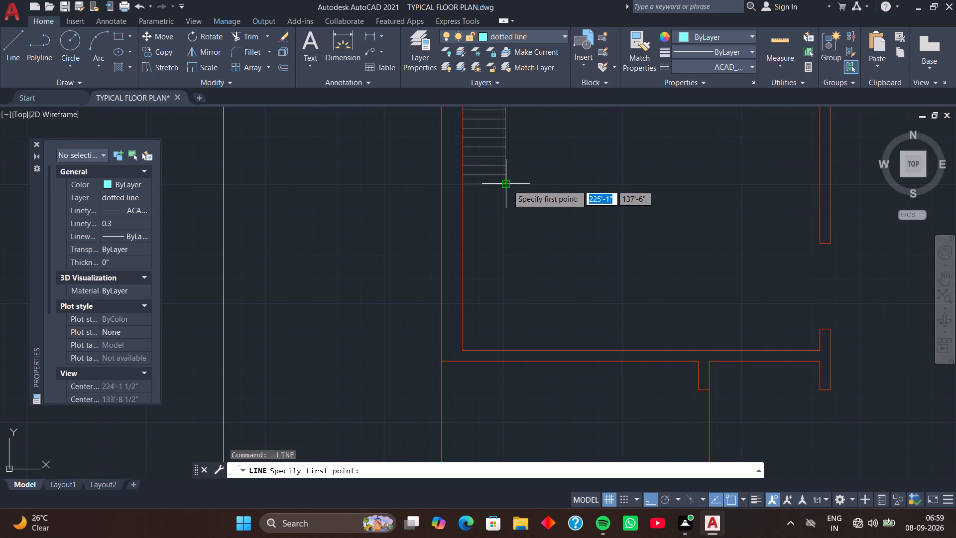
click(507, 185)
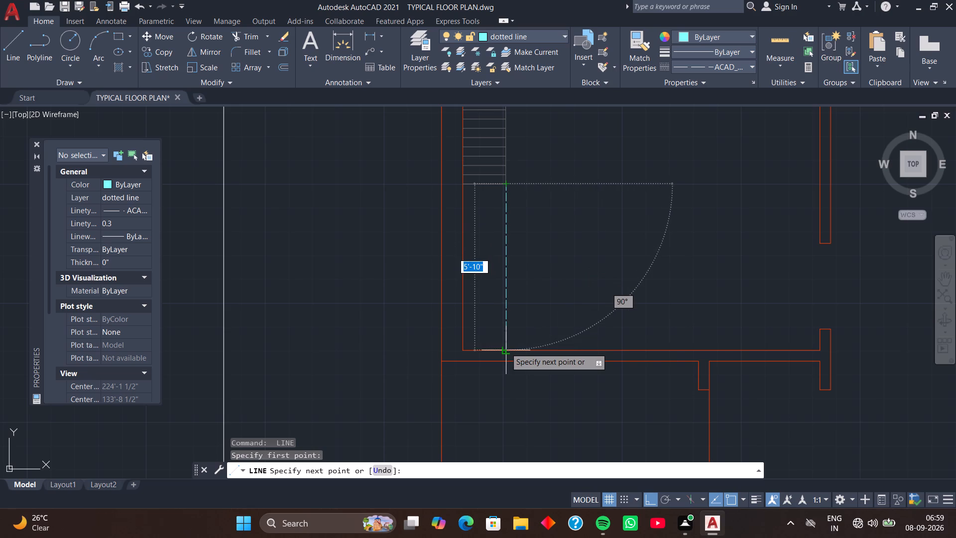
click(505, 348)
key(space)
With the linetype back to ByLayer, draw a 4 1/2" horizontal line across the west wall from the small middle room's northwest inner corner.
click(750, 64)
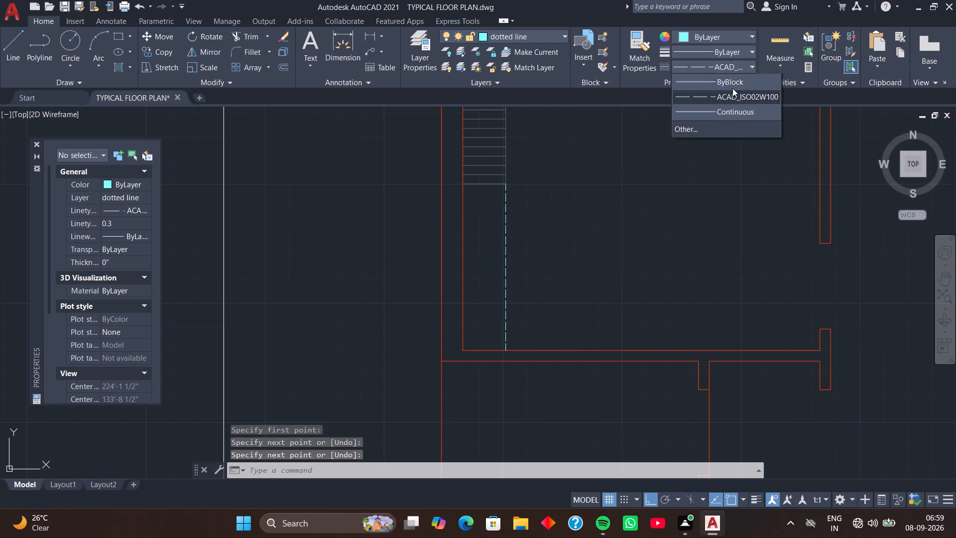
scroll(725, 95, up, 2)
click(721, 78)
scroll(577, 213, down, 2)
middle_drag(581, 179, 605, 232)
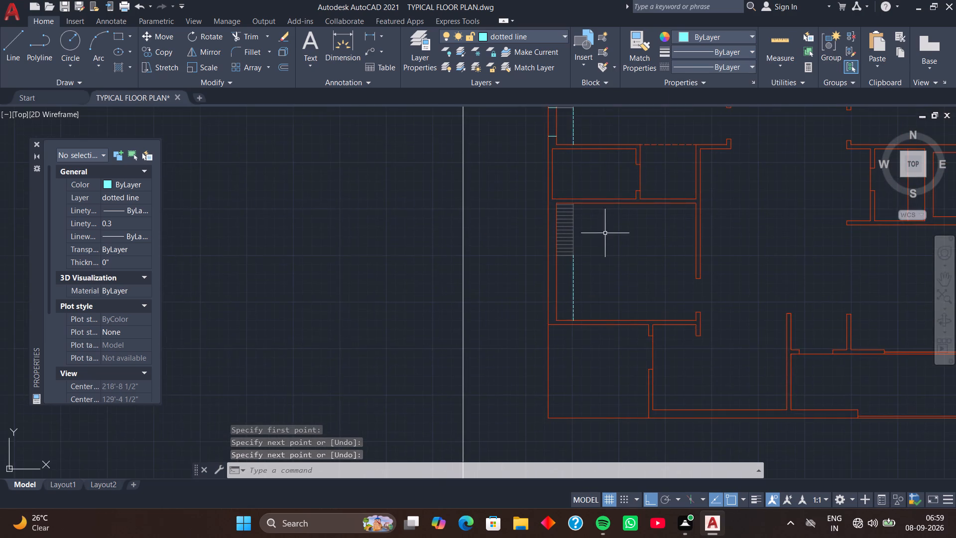
middle_drag(591, 179, 590, 230)
scroll(556, 226, up, 4)
middle_drag(543, 211, 580, 321)
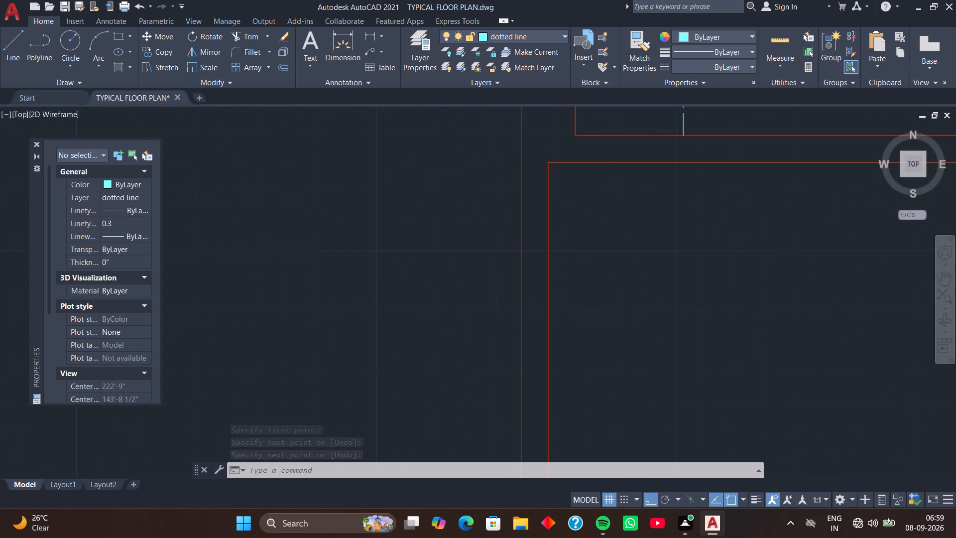
middle_drag(562, 221, 564, 275)
text(l)
key(space)
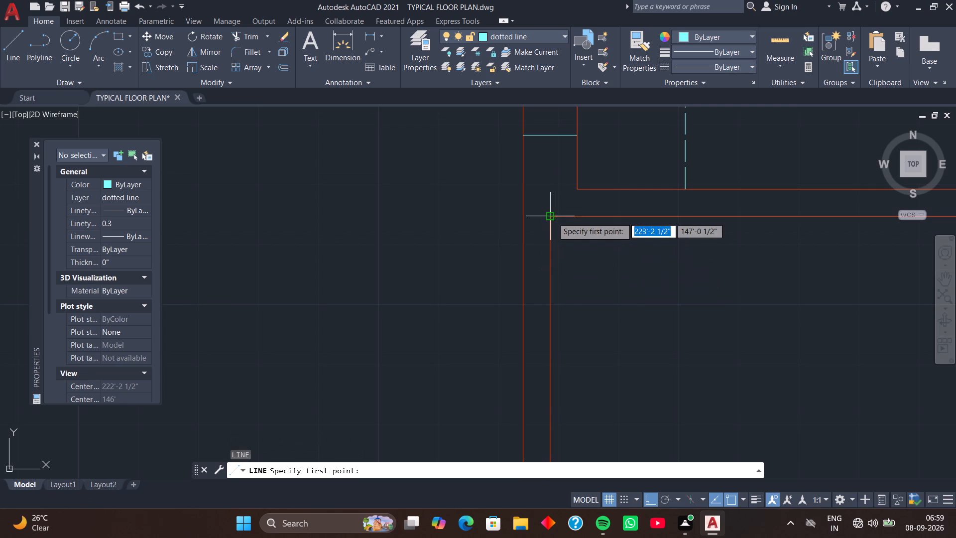
click(553, 217)
click(520, 218)
key(space)
Move the small room's new 4 1/2" line south along the west wall from the room's northwest inner corner.
click(533, 218)
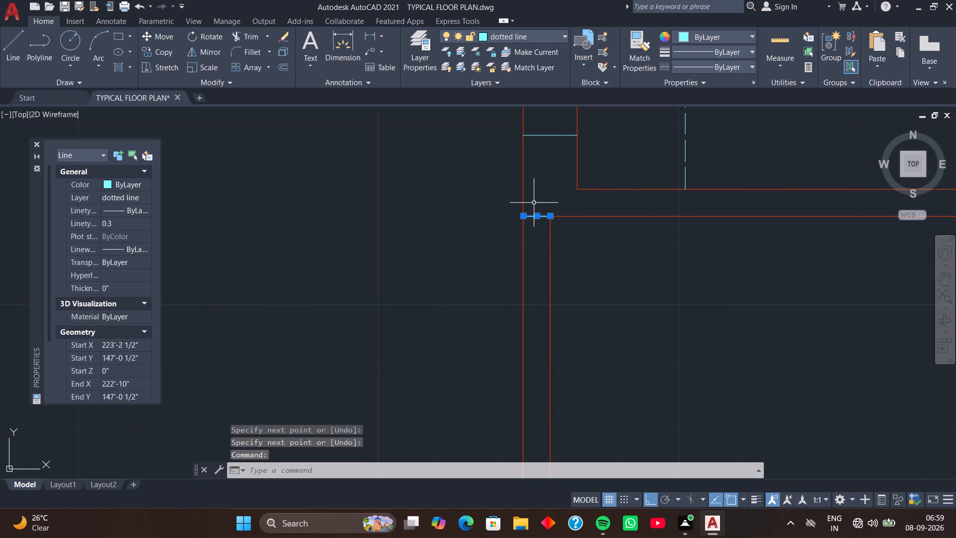
text(m)
key(space)
click(553, 217)
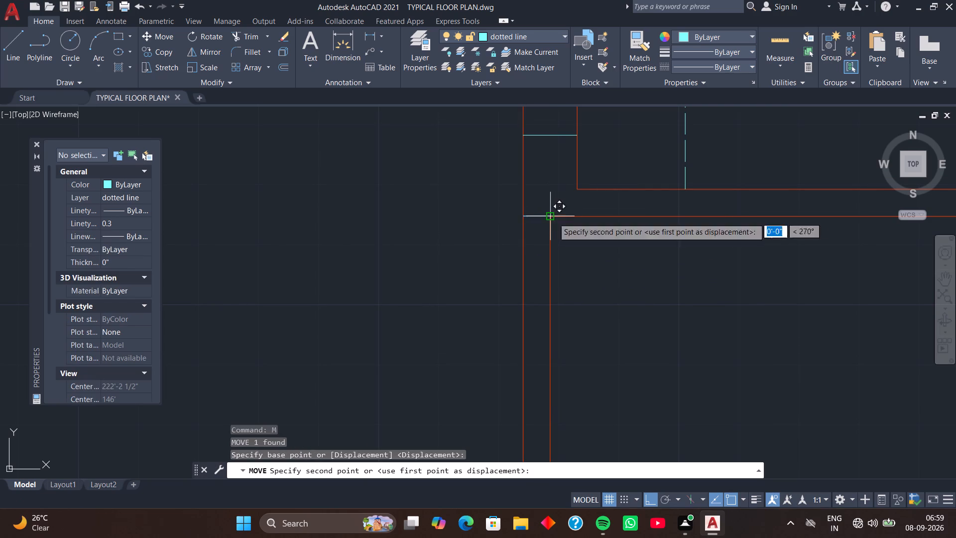
scroll(561, 250, down, 2)
middle_drag(561, 254, 551, 194)
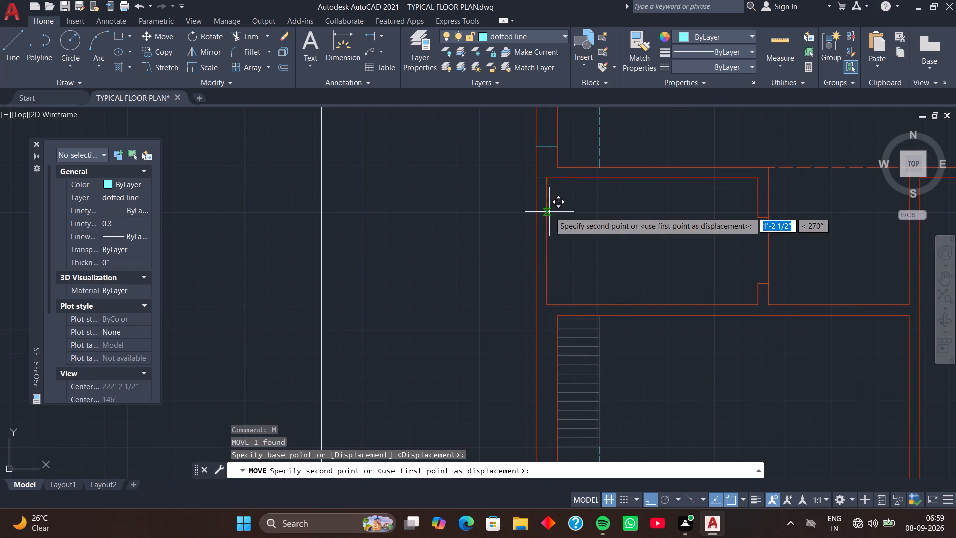